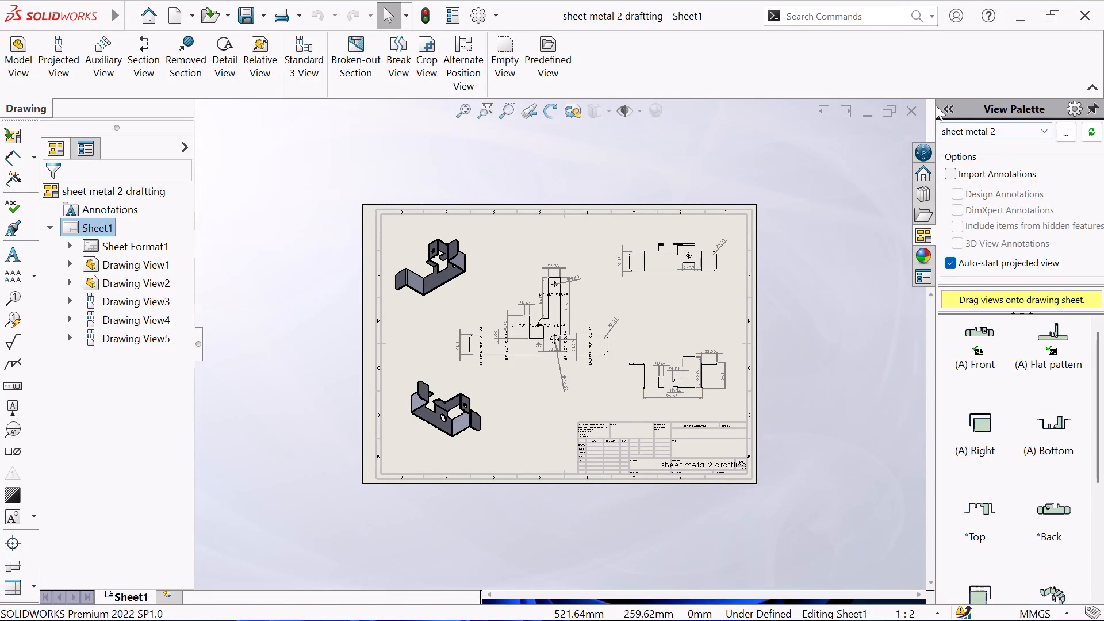
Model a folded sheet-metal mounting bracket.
Close the sheet metal 2 drawing to get back to the part window.
click(905, 113)
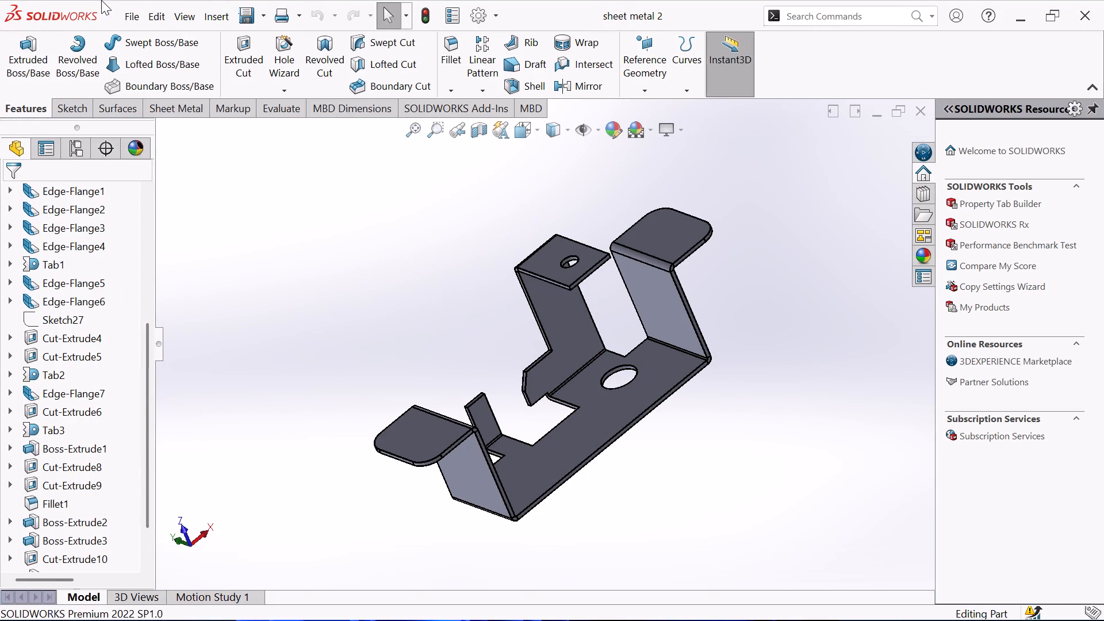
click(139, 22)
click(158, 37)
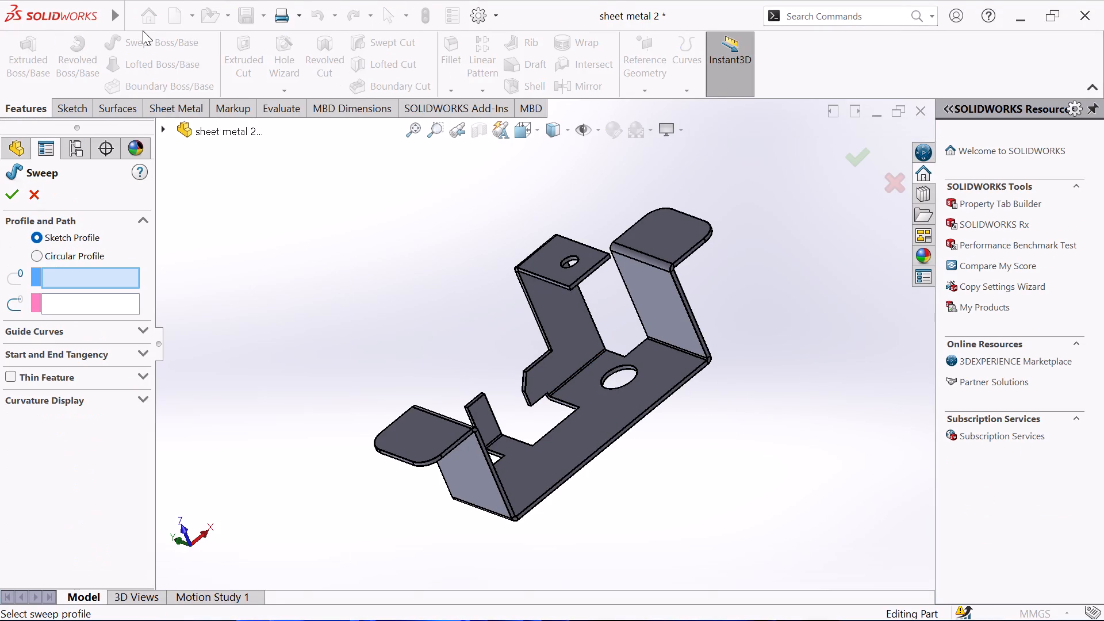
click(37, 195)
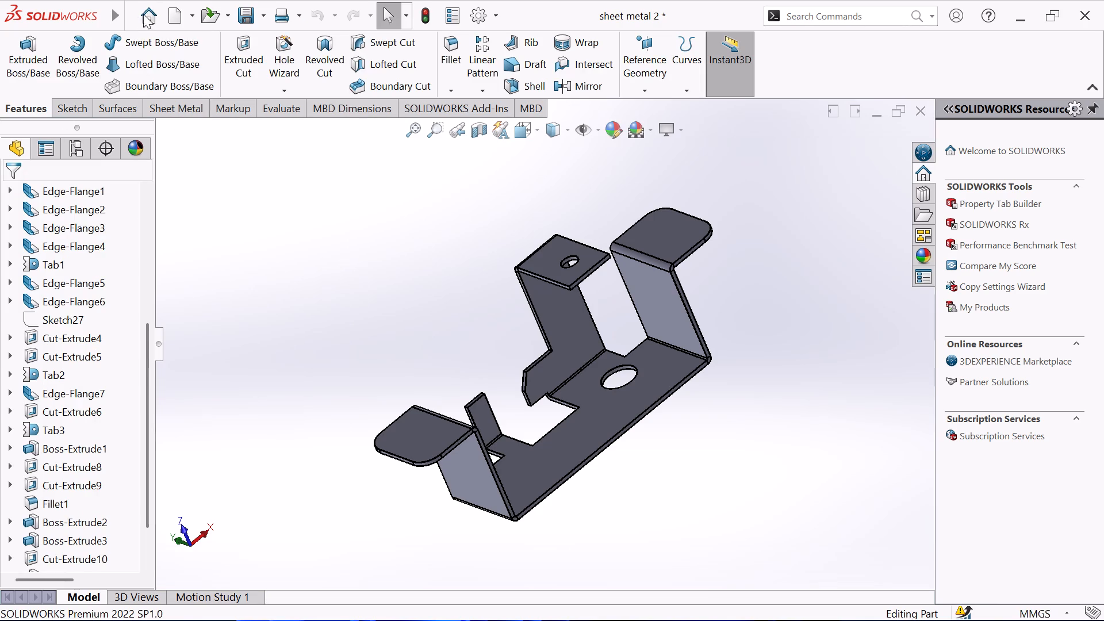
Create a new part document.
click(125, 13)
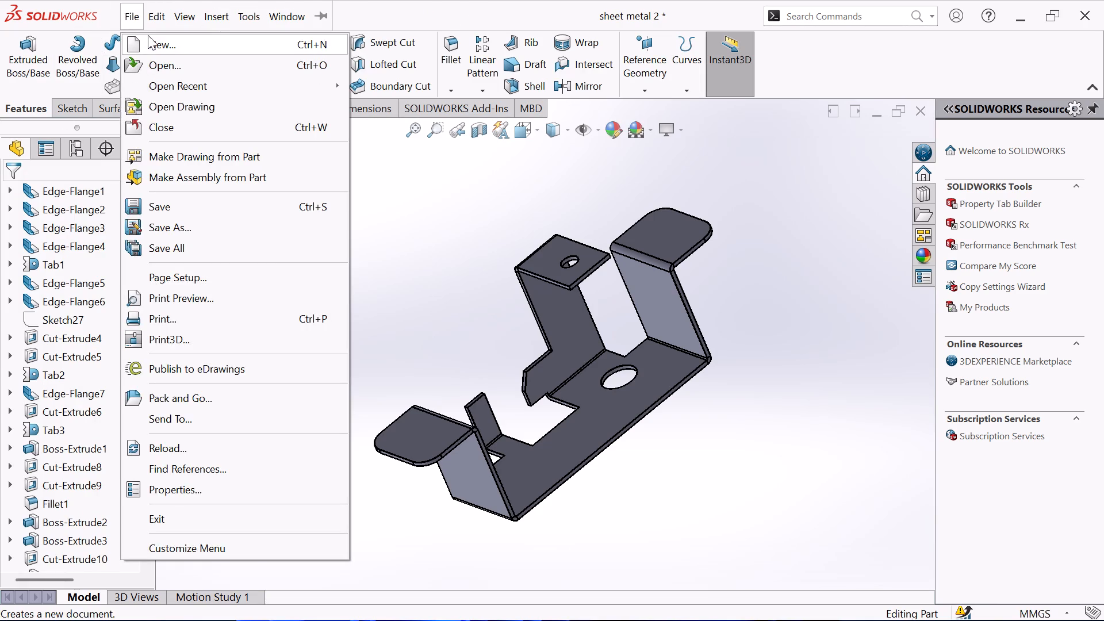
click(148, 35)
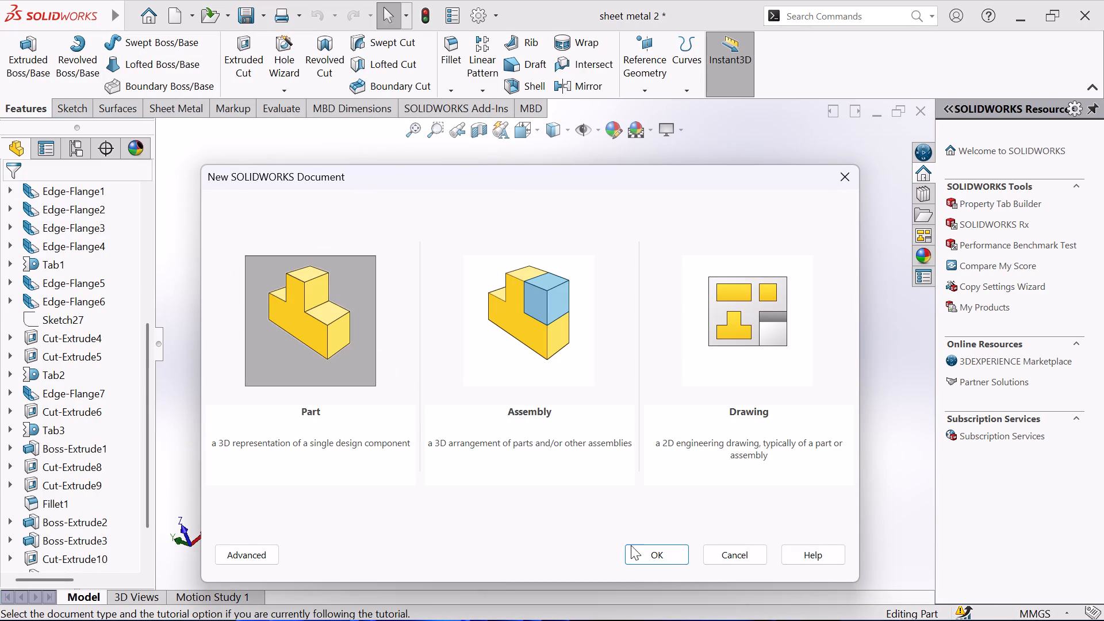
click(655, 549)
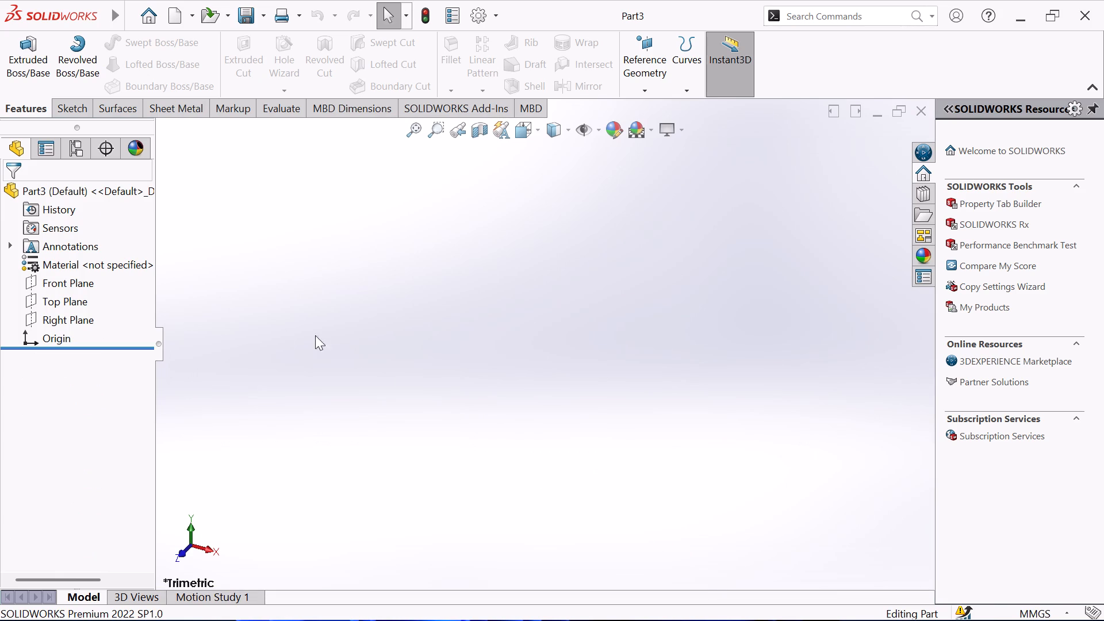
Open a sketch on the Front Plane and draw a horizontal centerline about 347 mm long through the origin.
click(78, 282)
click(70, 105)
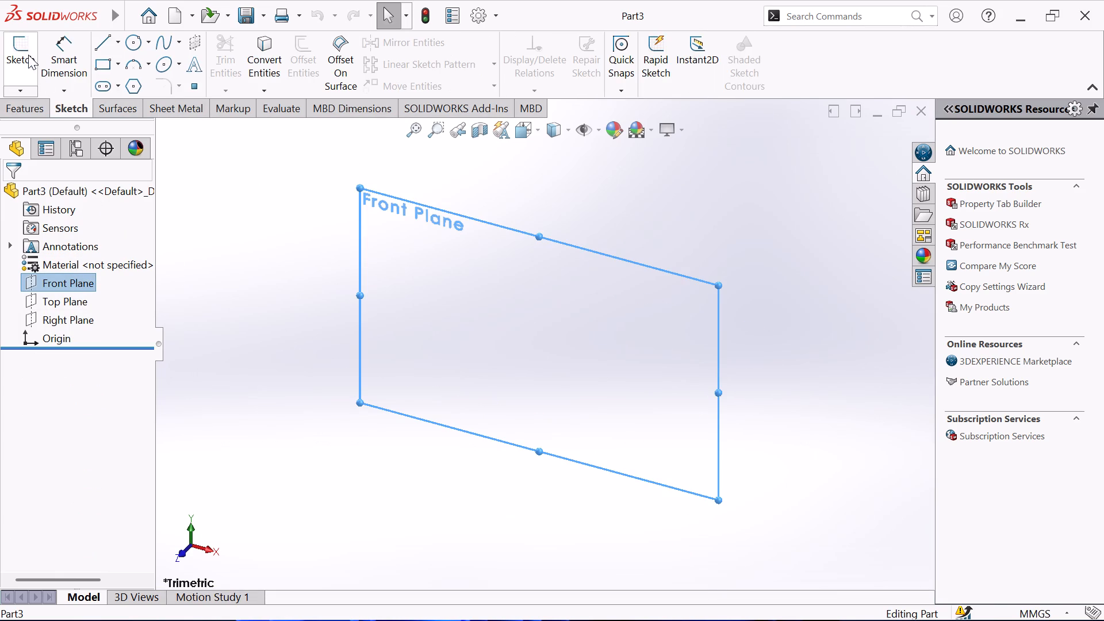
click(18, 44)
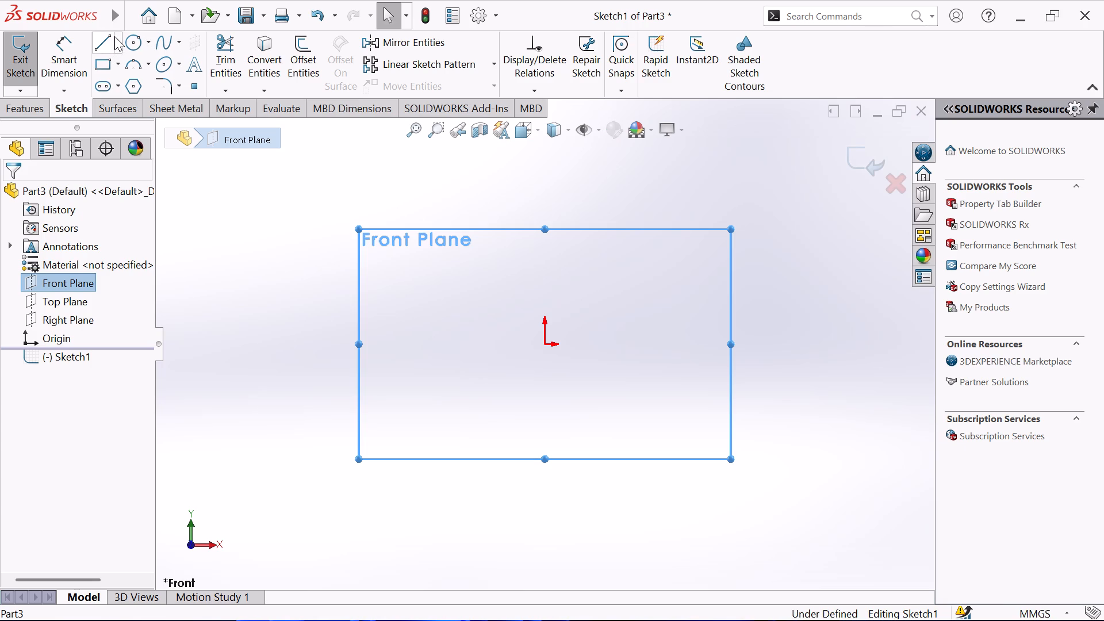
click(120, 41)
click(106, 88)
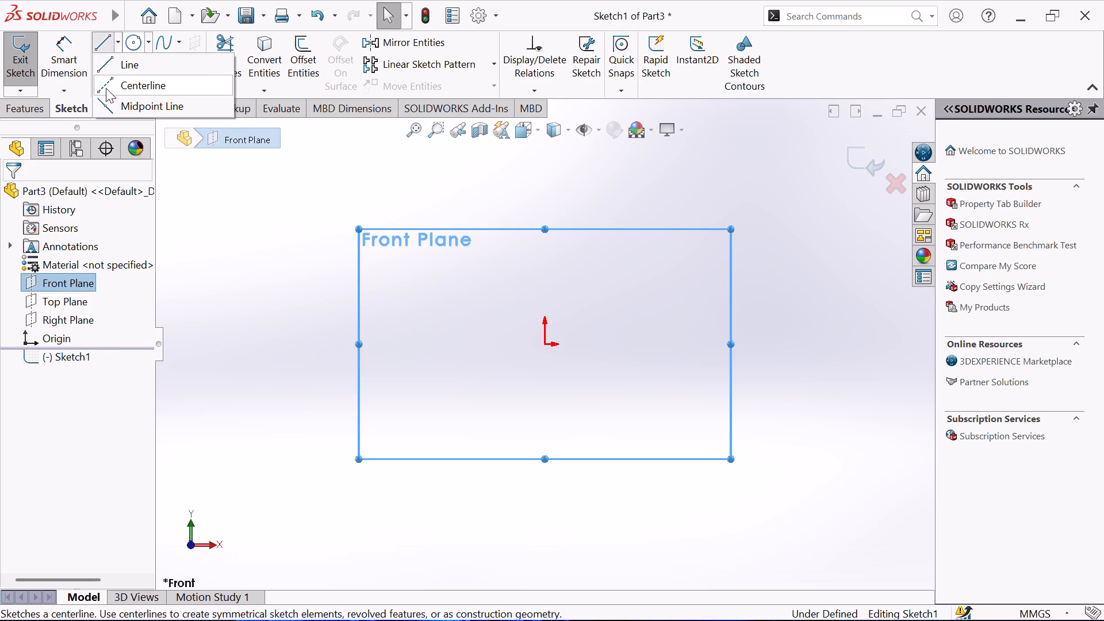
click(178, 347)
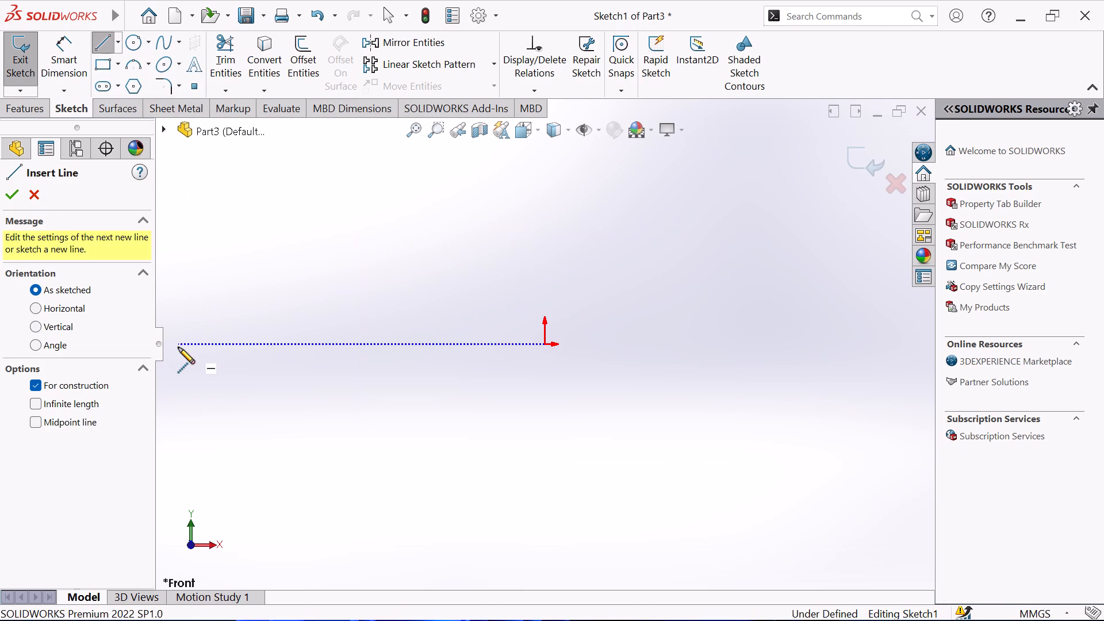
click(903, 344)
right_click(842, 302)
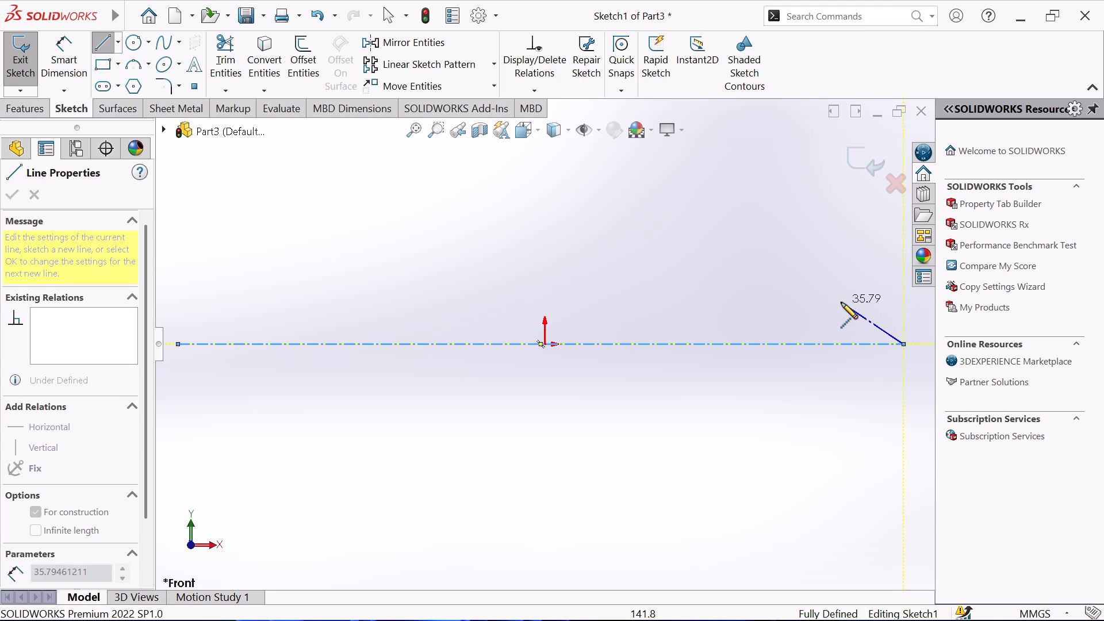
click(861, 315)
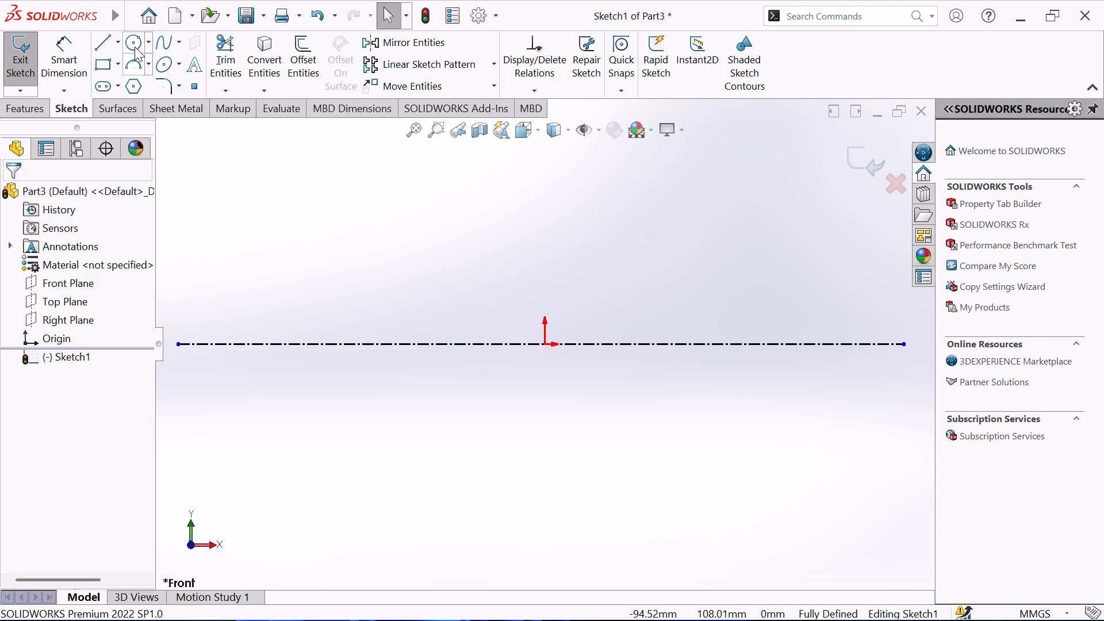
Draw a vertical centerline about 206 mm long through the origin.
click(118, 48)
click(102, 81)
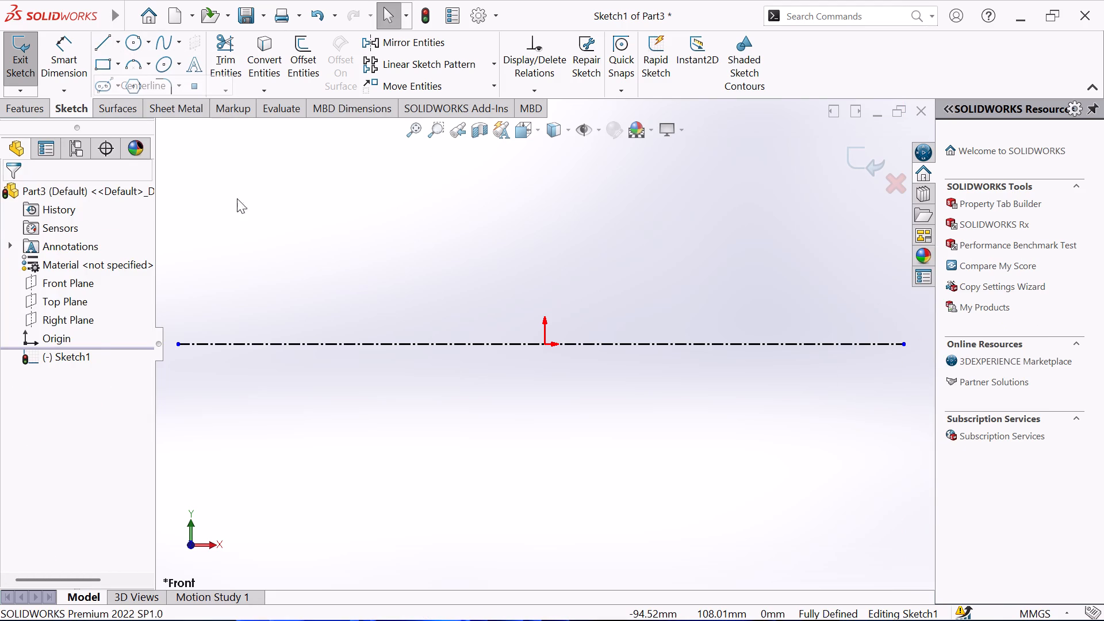
click(547, 141)
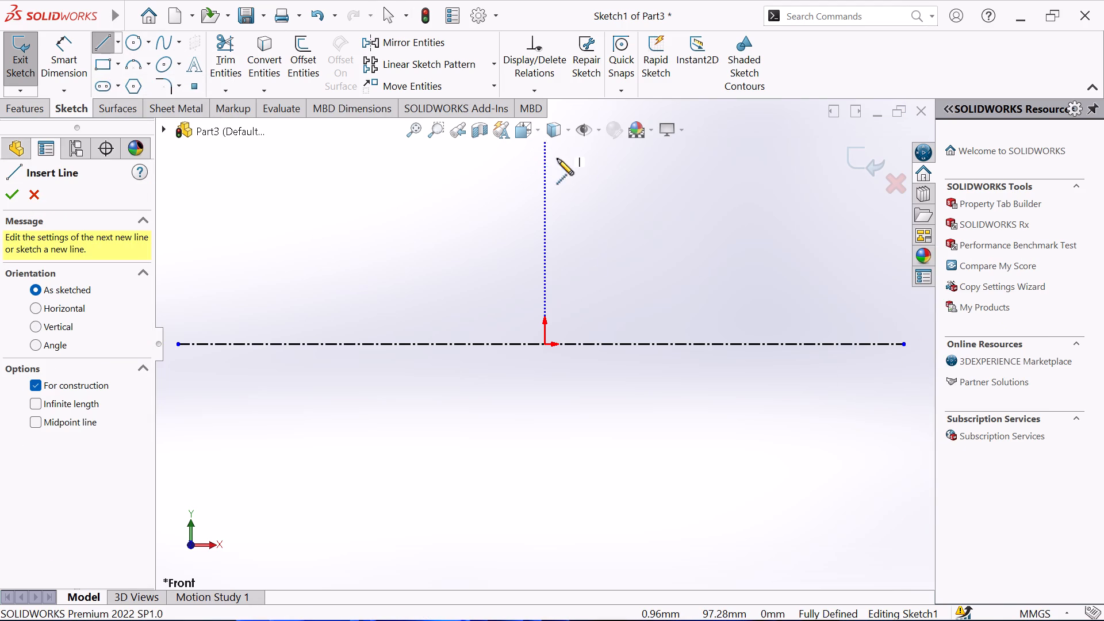
click(546, 571)
right_click(481, 457)
click(530, 421)
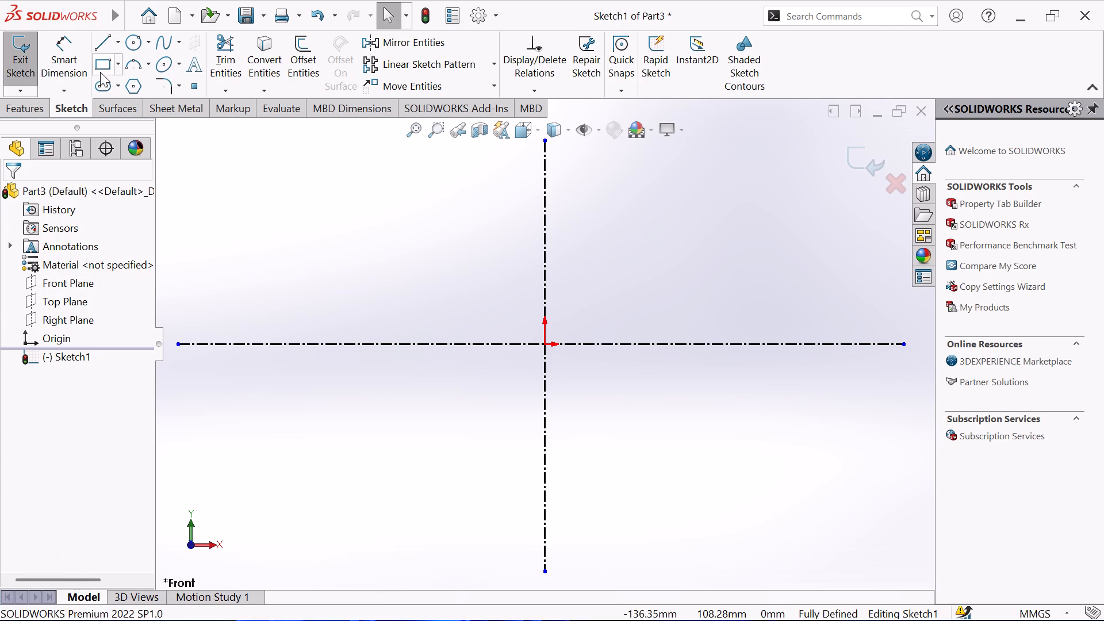
Sketch a center rectangle at the origin, about 140 mm wide and 80 mm high.
click(122, 67)
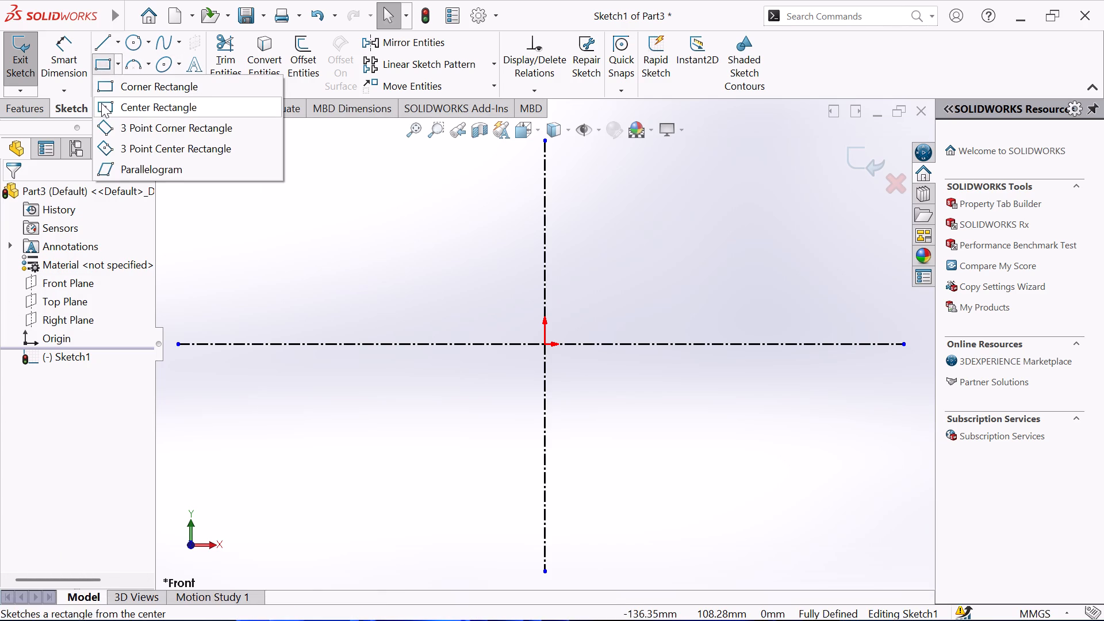
click(101, 103)
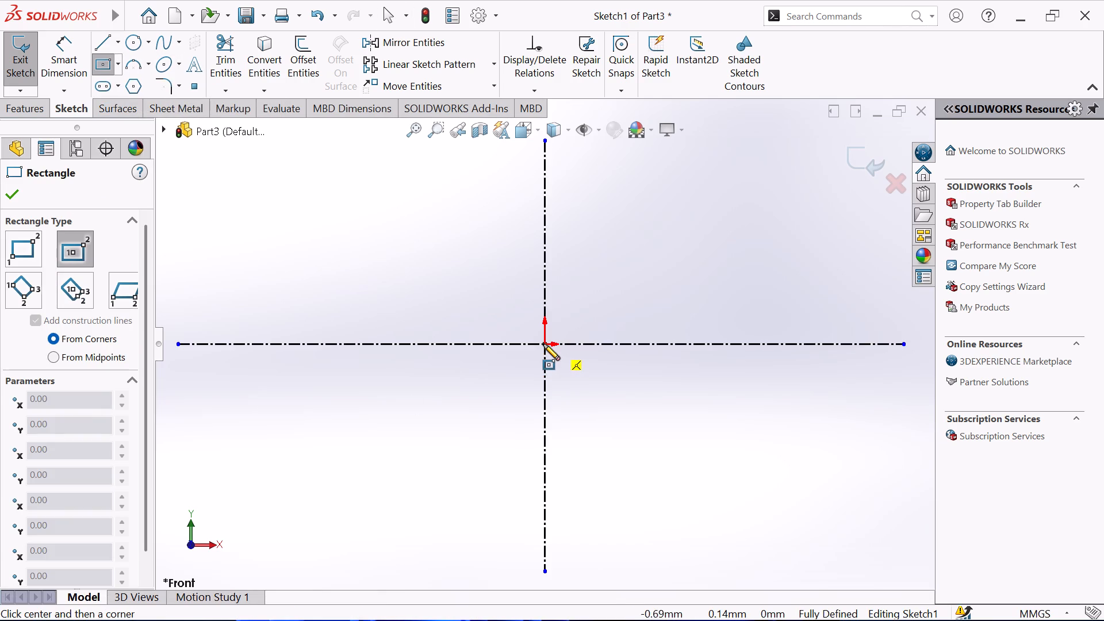
click(547, 343)
click(691, 261)
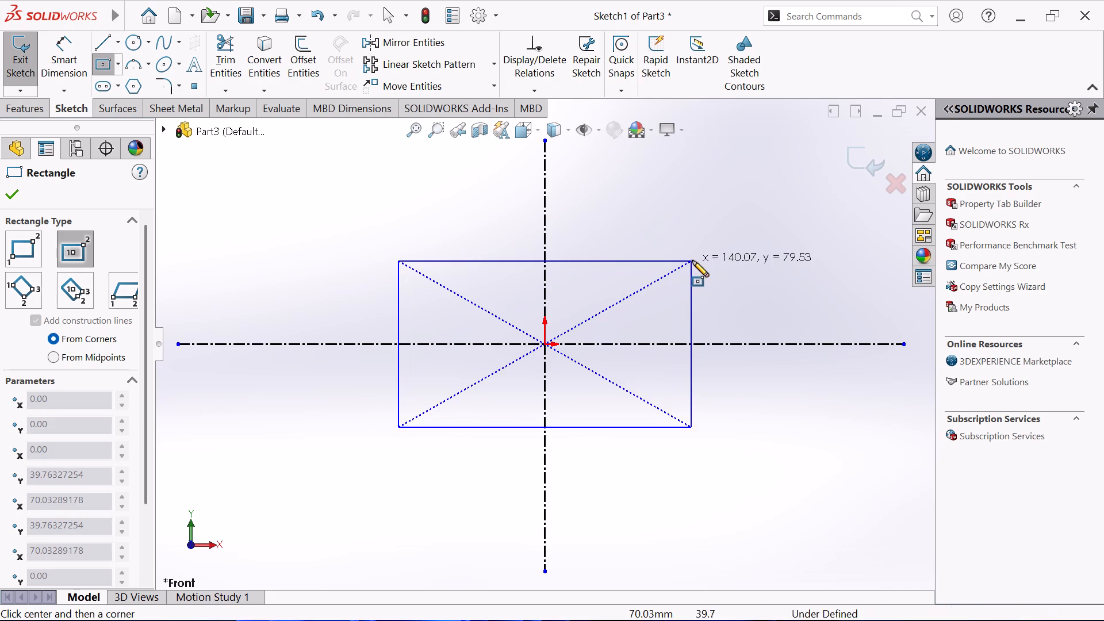
right_click(743, 231)
click(775, 243)
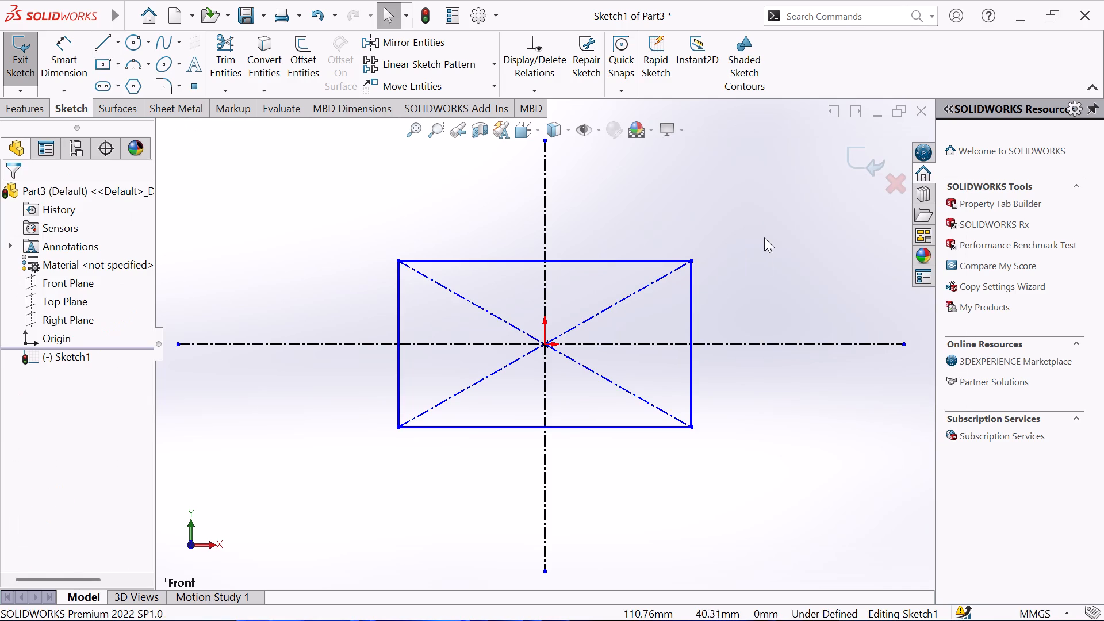
Dimension the rectangle's top edge to set its width to 124 mm.
click(53, 69)
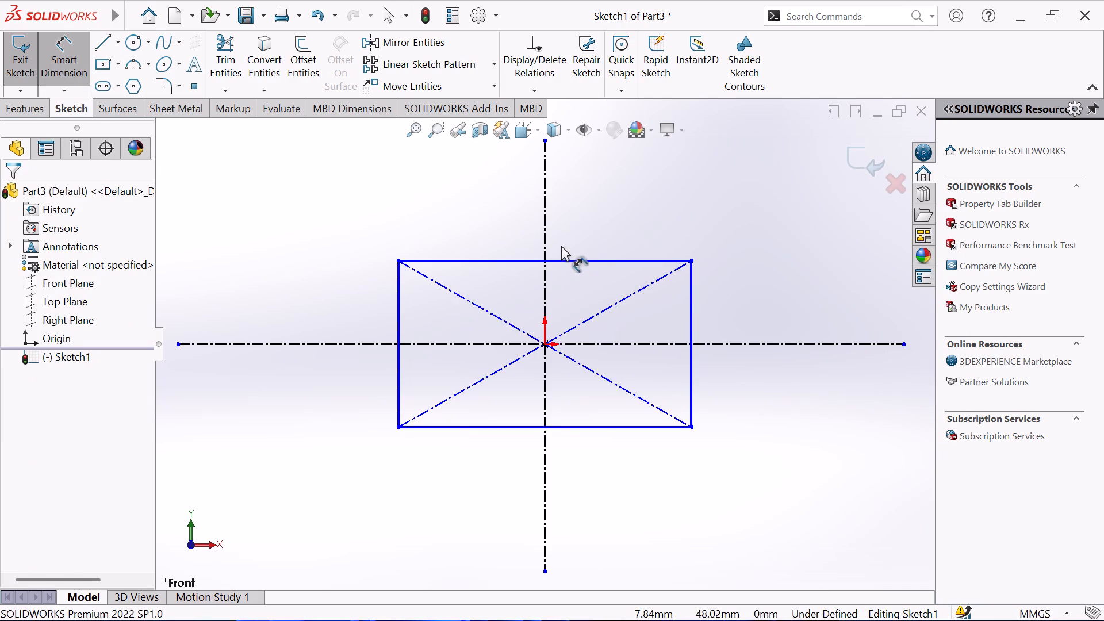
click(569, 262)
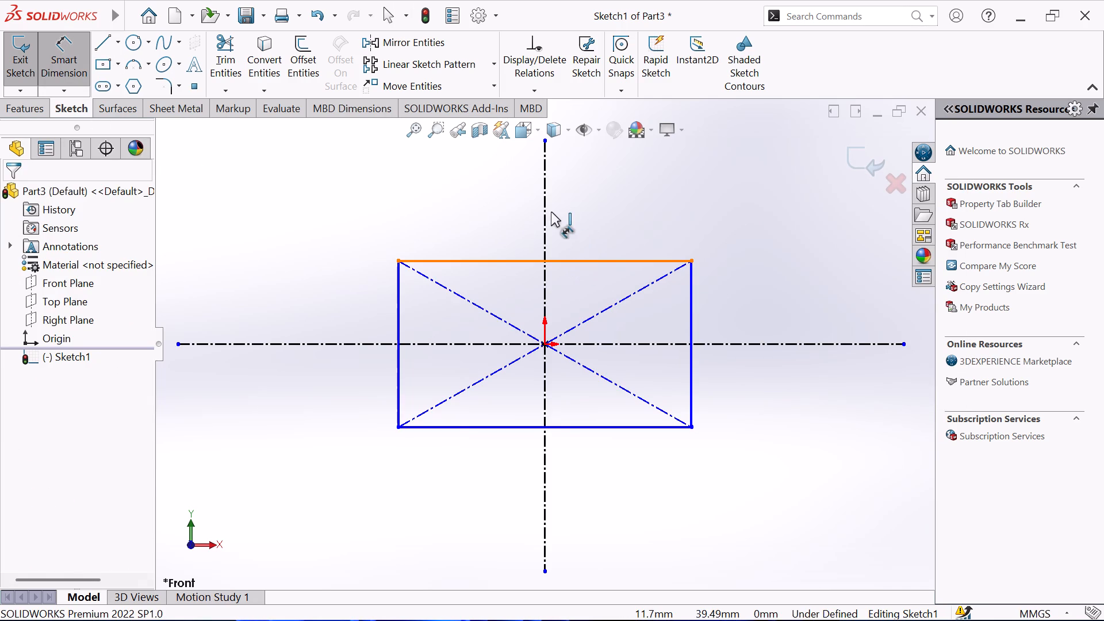
click(554, 210)
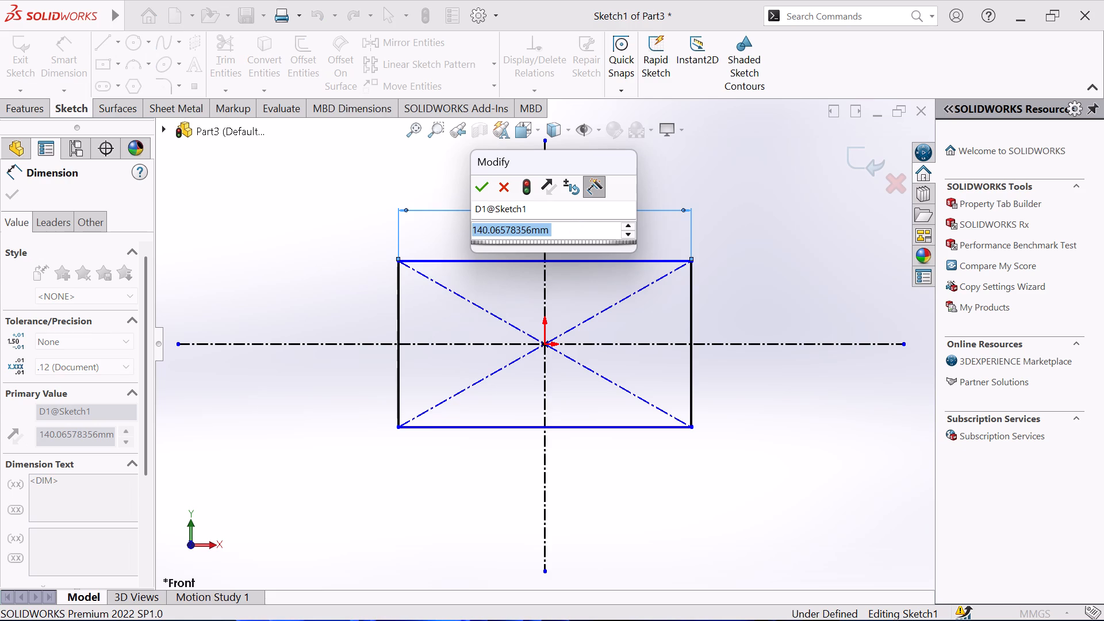
text(12)
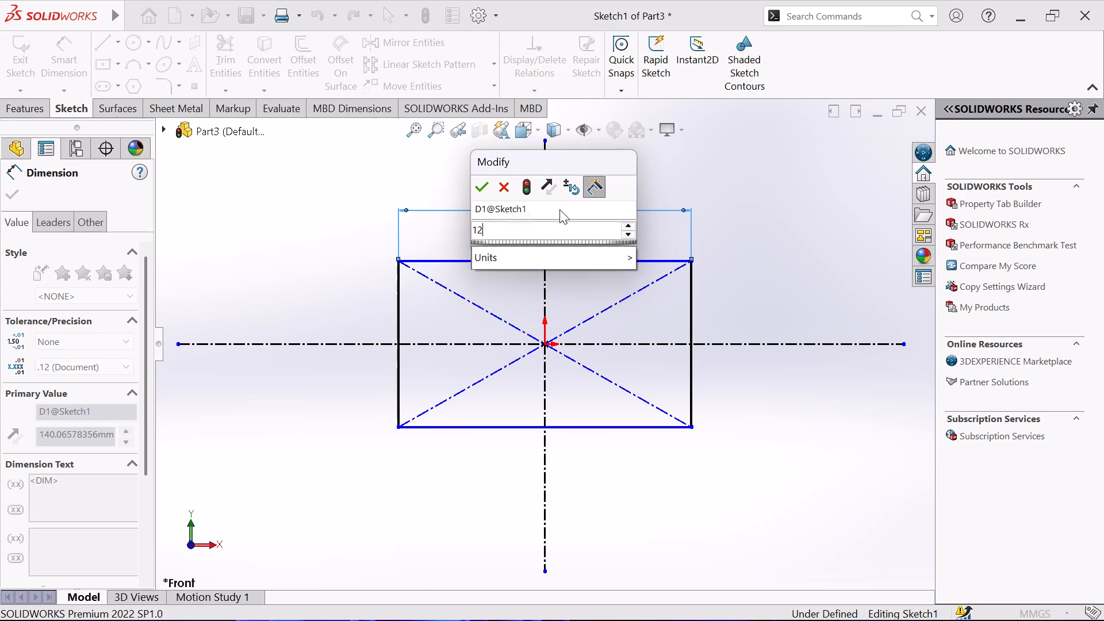
key(4)
key(Return)
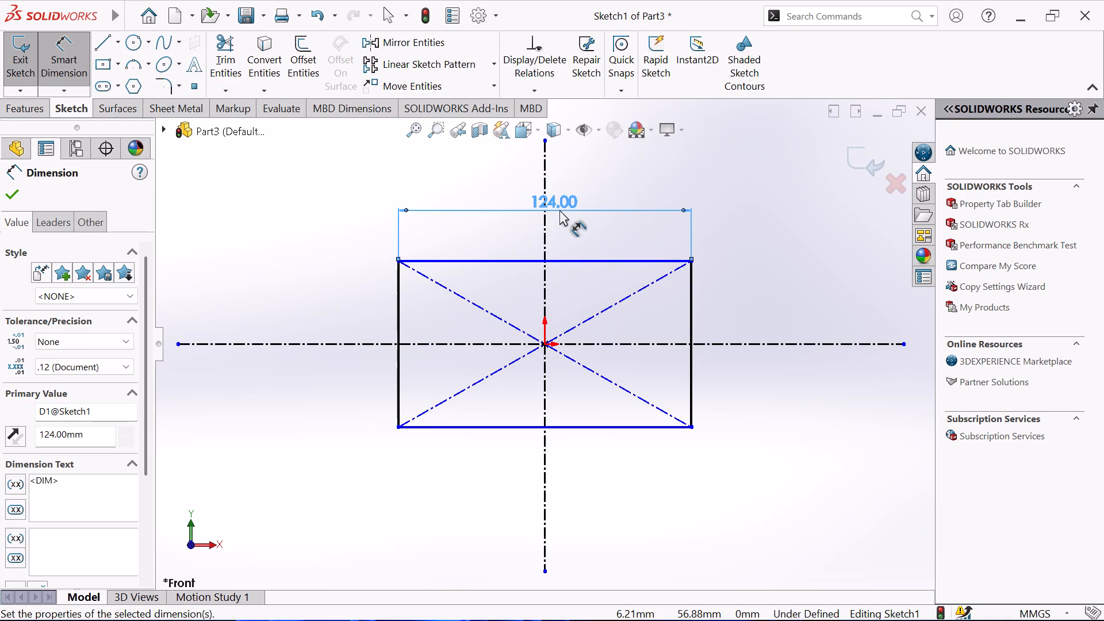
Dimension the rectangle's right vertical edge to set its height to 72 mm.
click(692, 411)
click(760, 326)
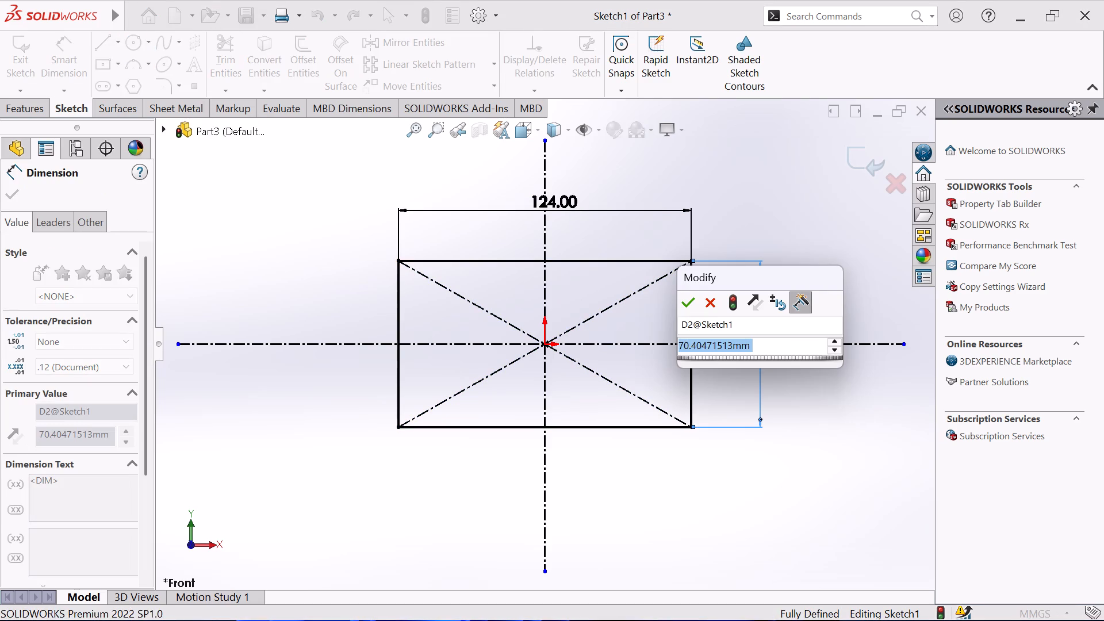
text(72)
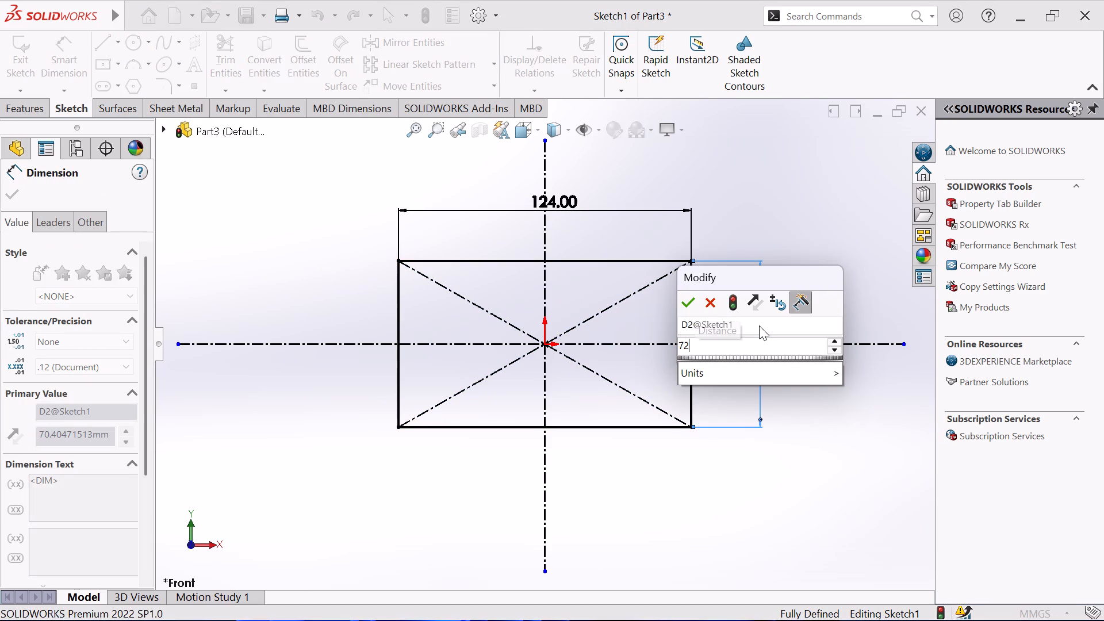
key(Return)
right_click(792, 289)
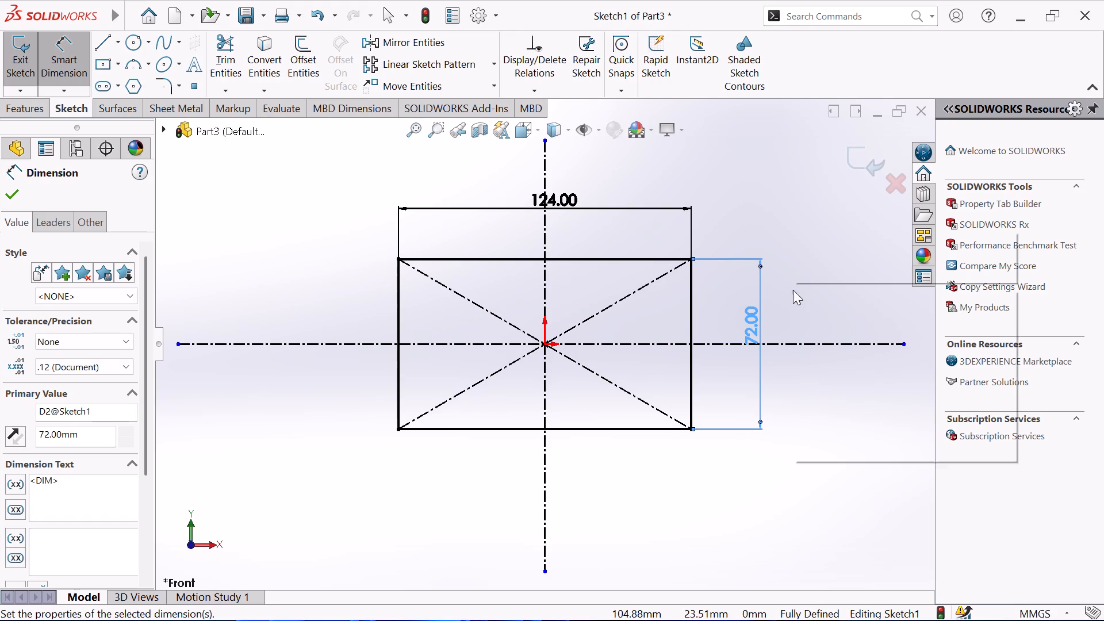
click(834, 337)
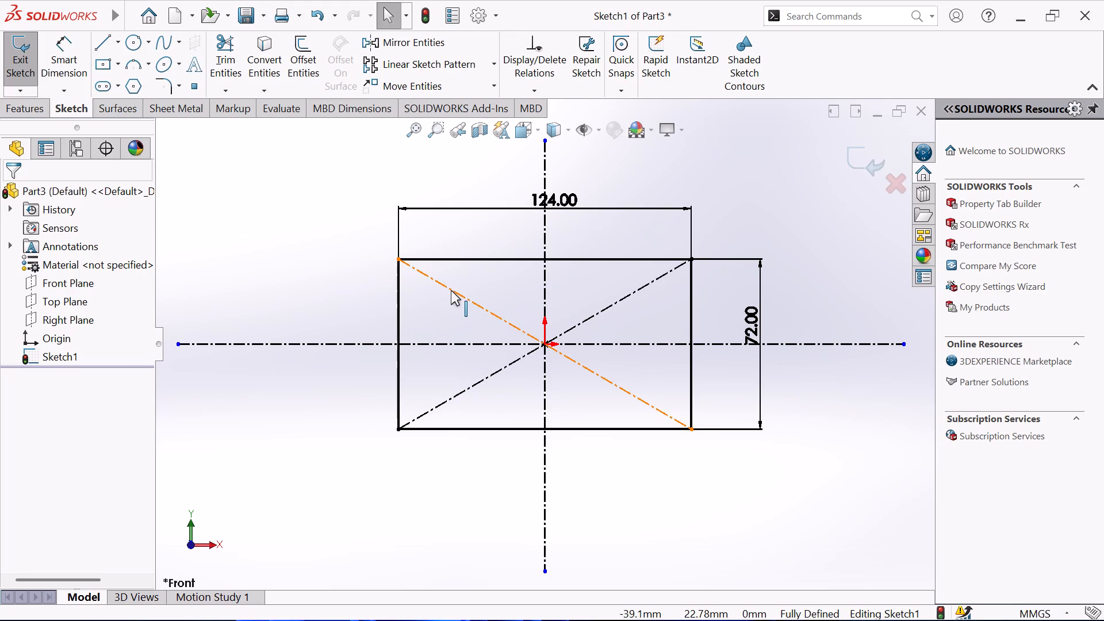
Create a 2 mm thick sheet metal base flange from the rectangle sketch, with a K-factor of 1.
click(171, 105)
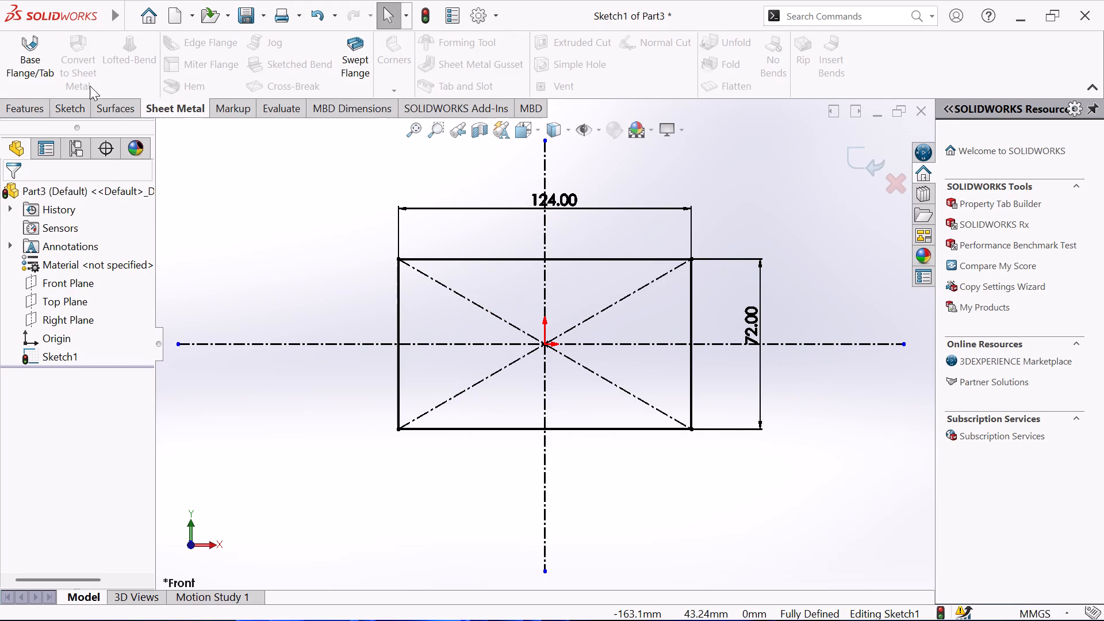
click(18, 36)
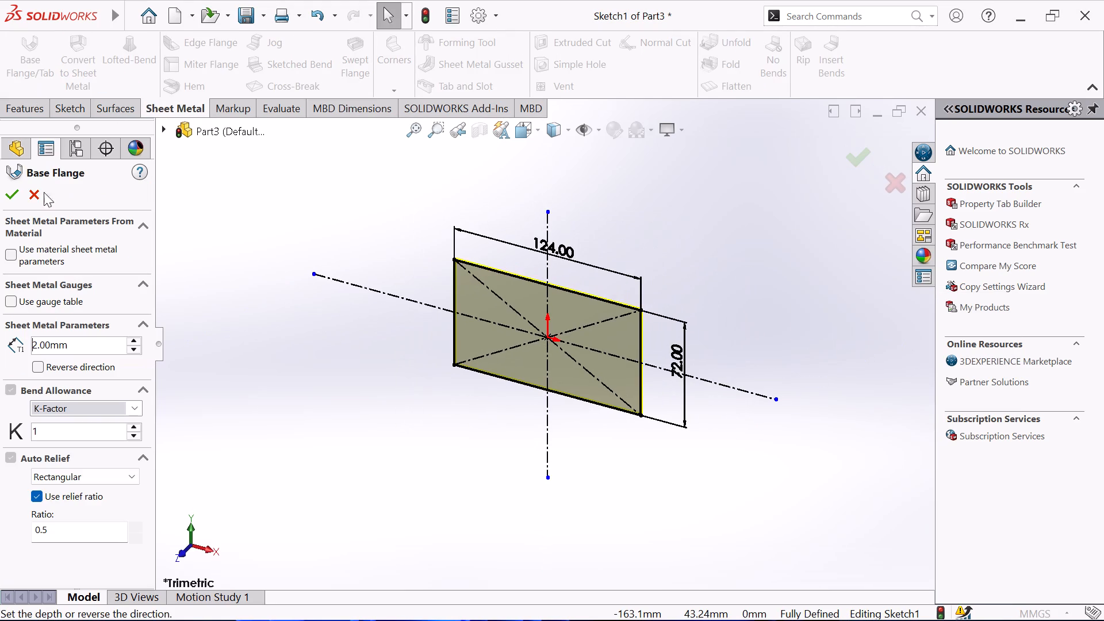
click(20, 192)
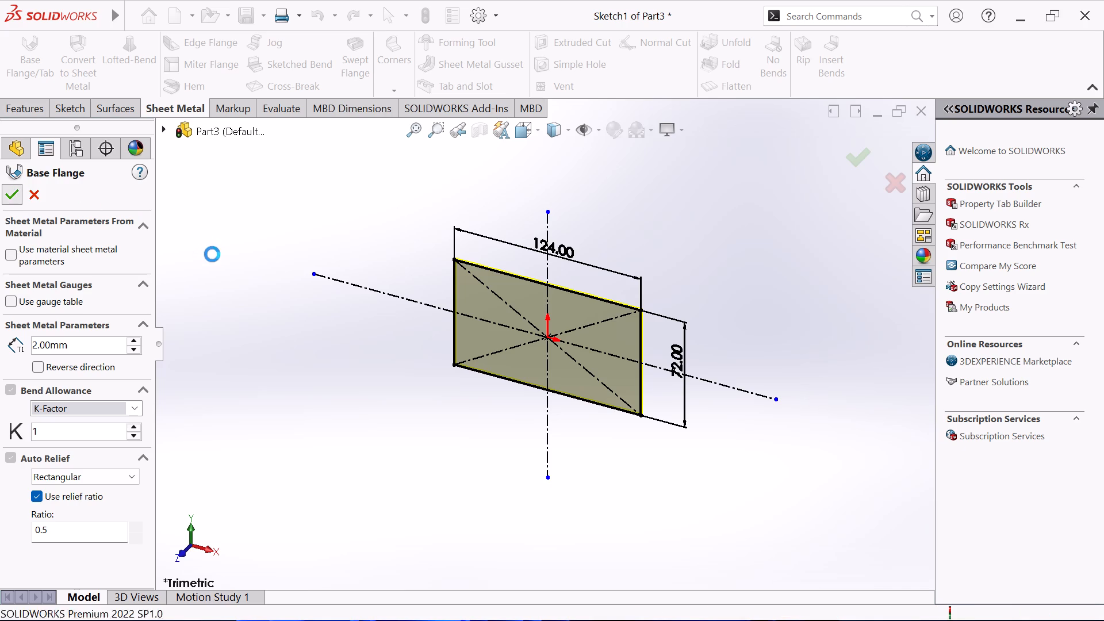
click(227, 258)
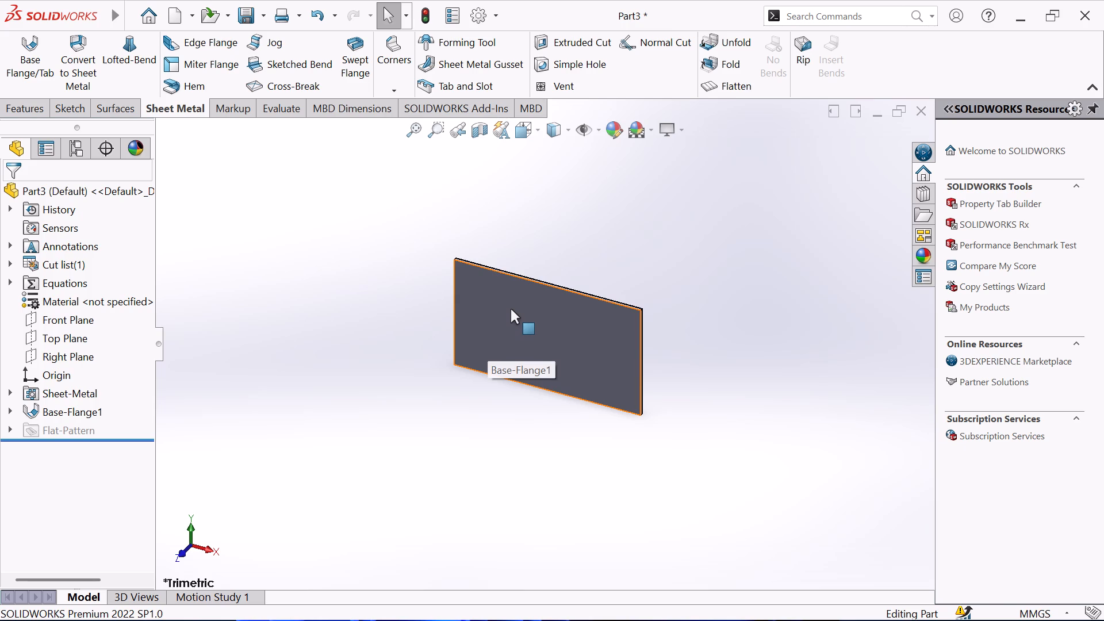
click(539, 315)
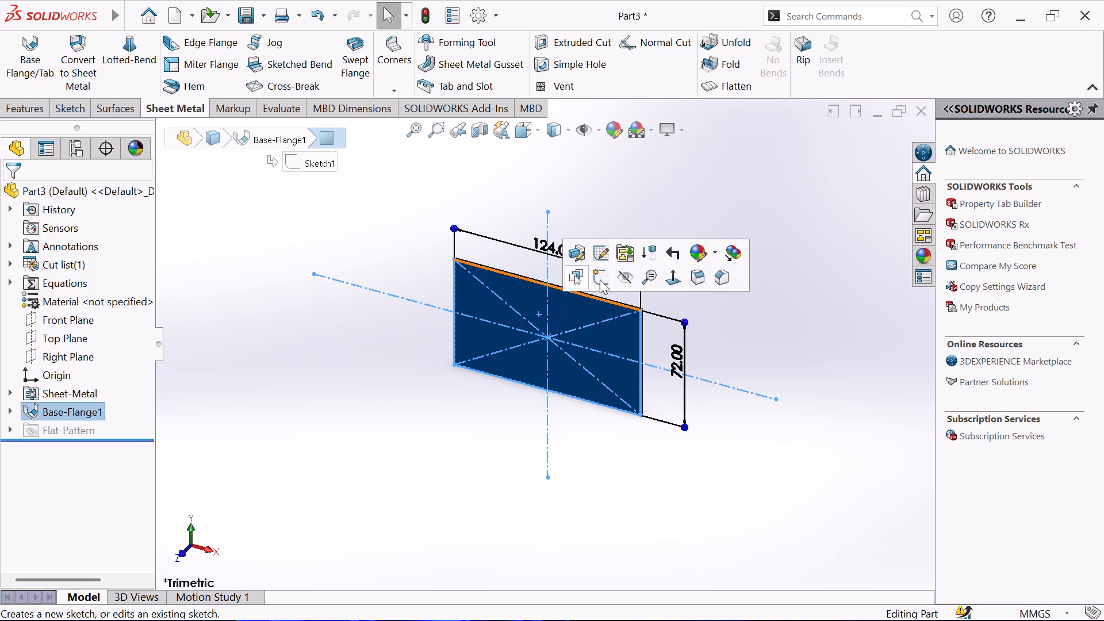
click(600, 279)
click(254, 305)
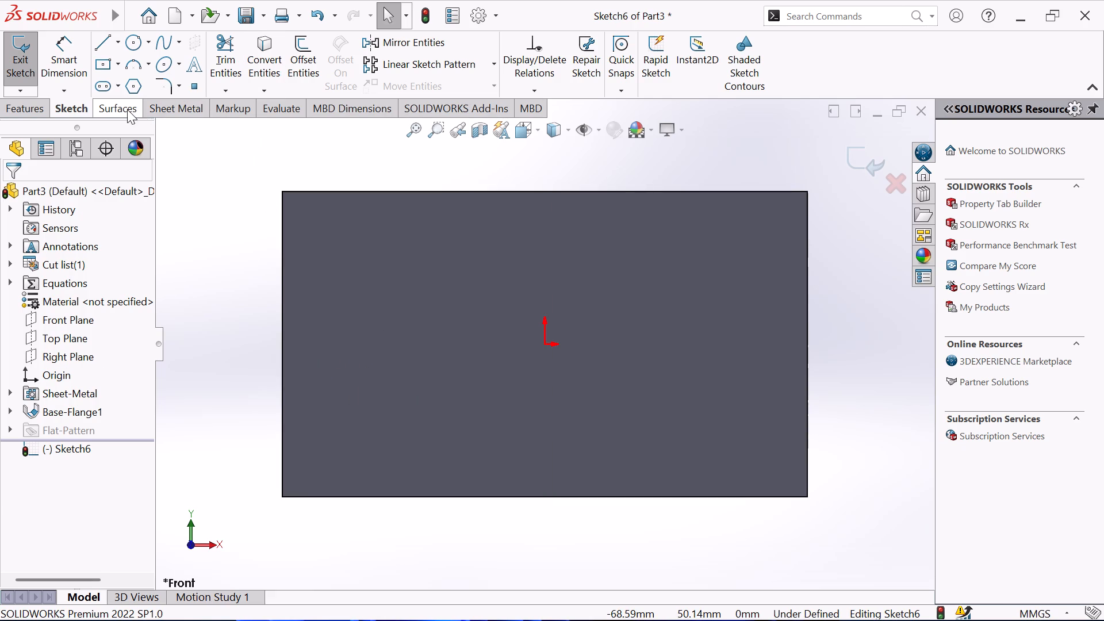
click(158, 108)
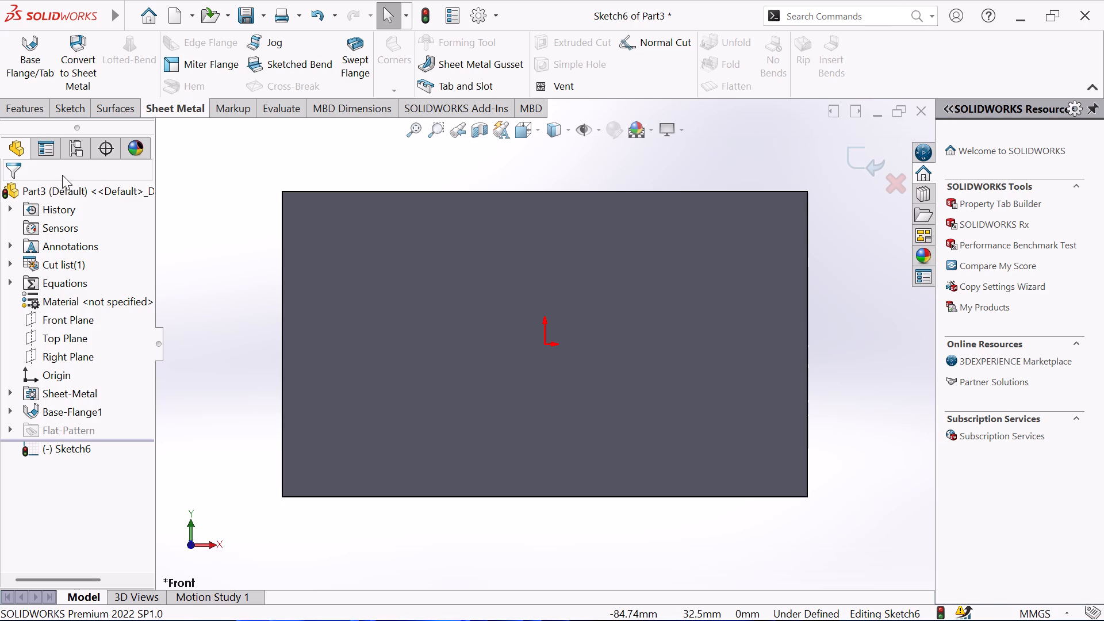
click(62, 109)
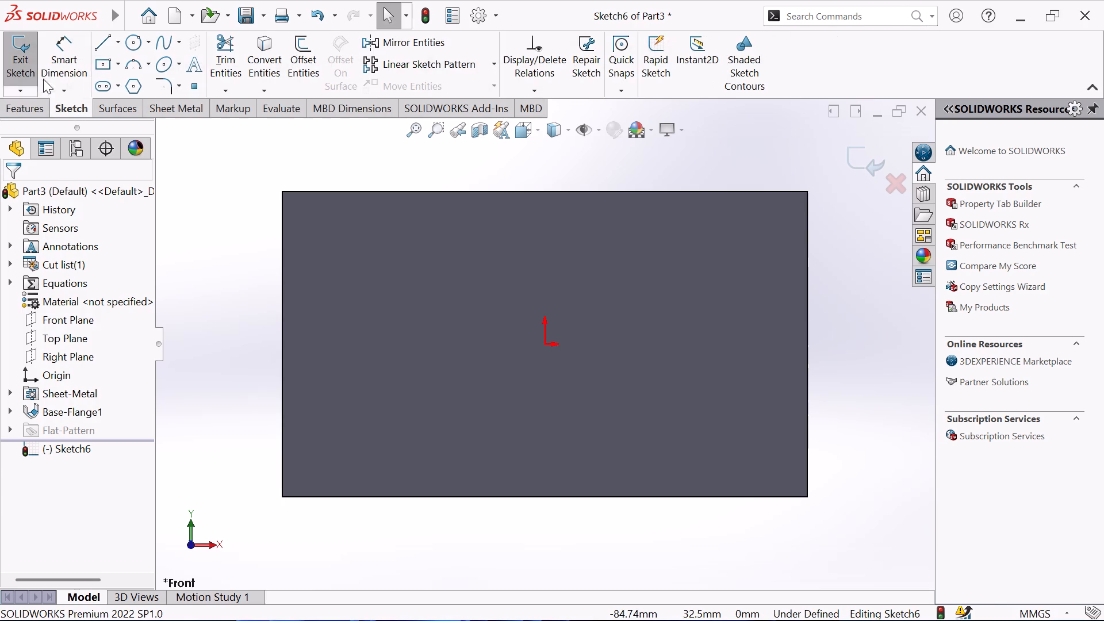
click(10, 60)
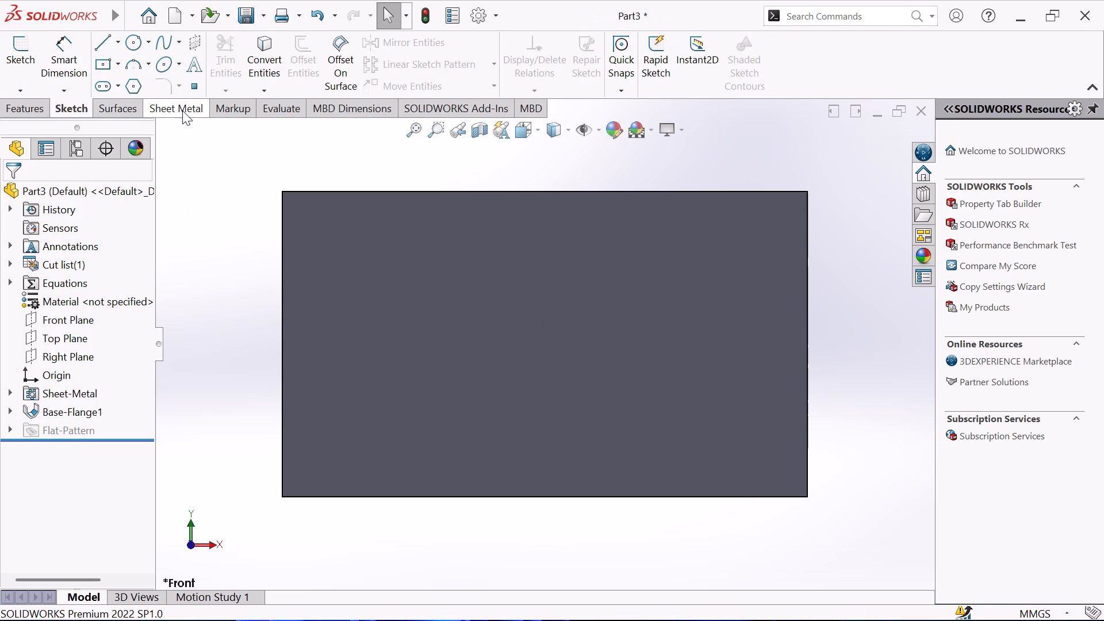
Add a 90° edge flange 38.63 mm long along the base flange's left 72 mm edge, keeping the default bend radius.
click(183, 110)
click(205, 45)
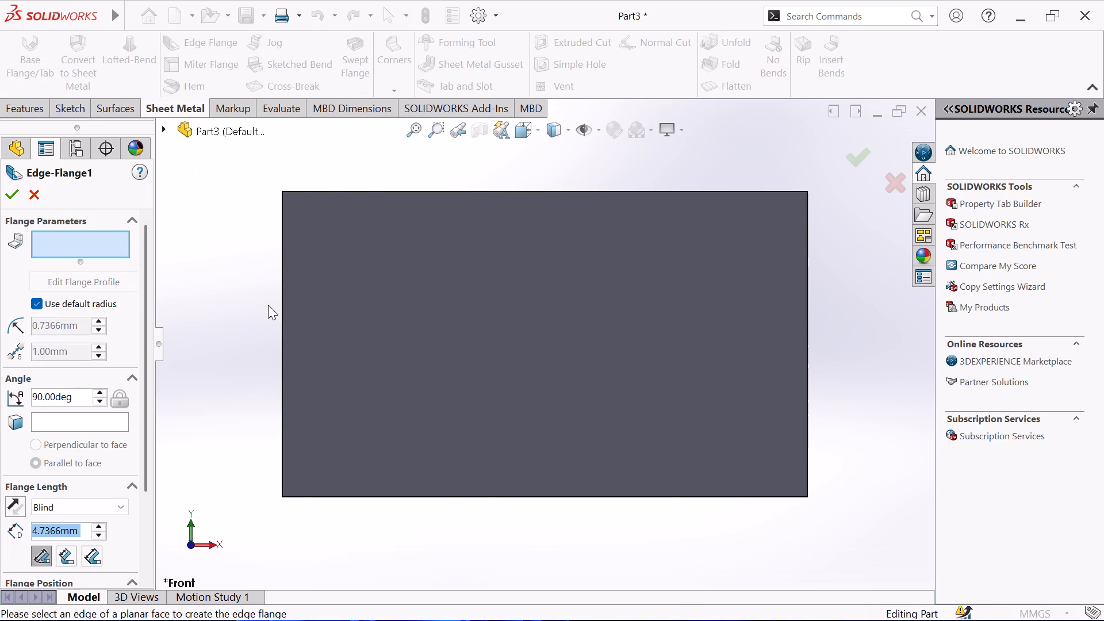
middle_drag(268, 305, 297, 226)
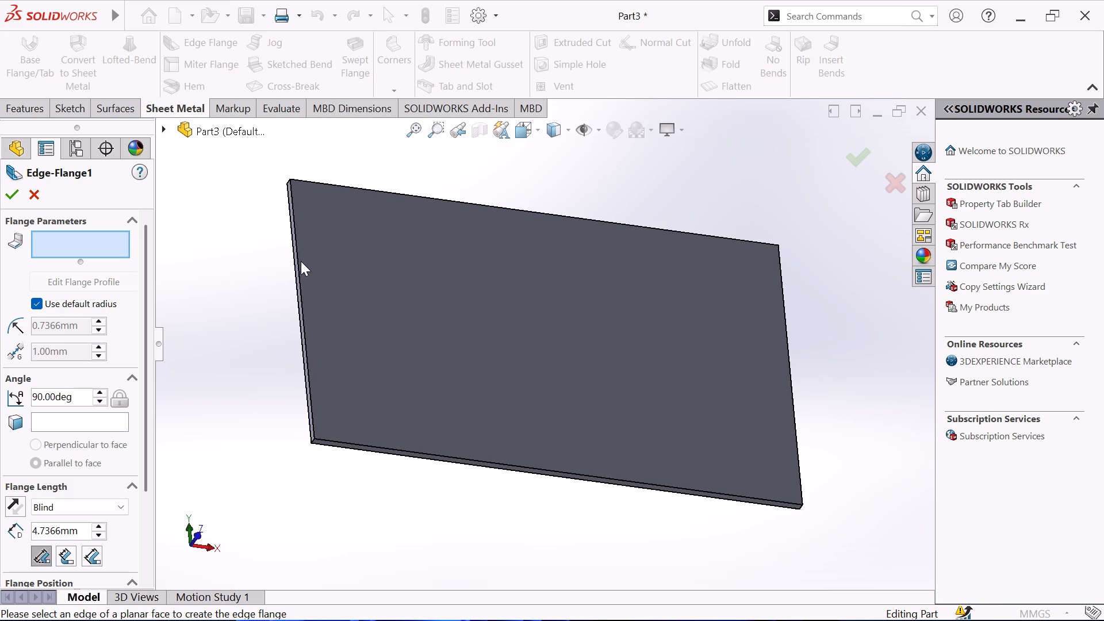
click(296, 243)
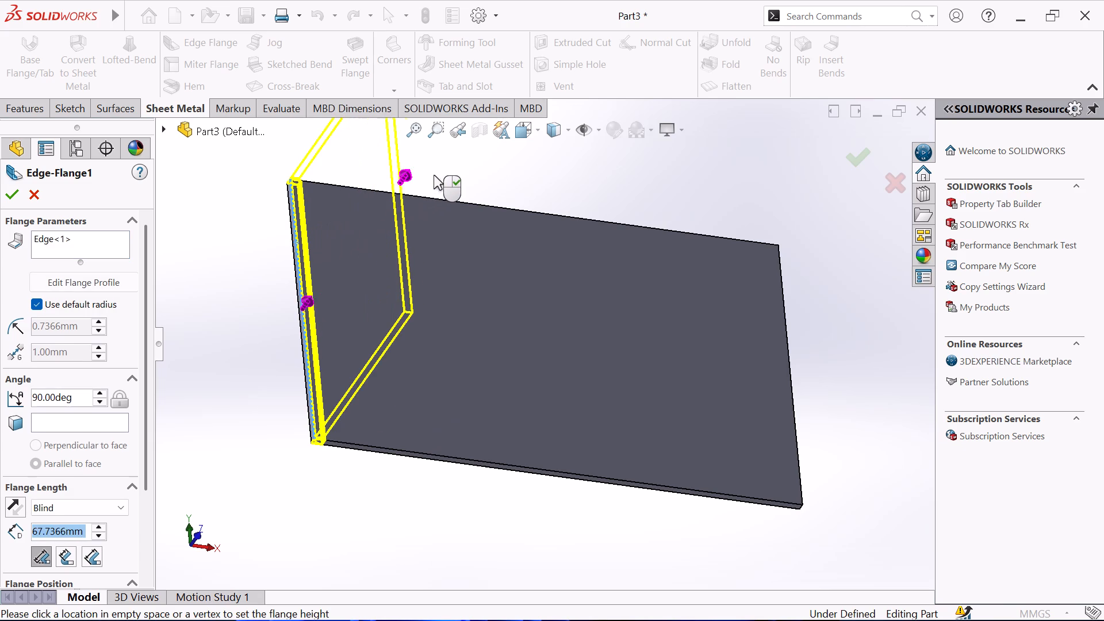
click(435, 175)
double_click(82, 530)
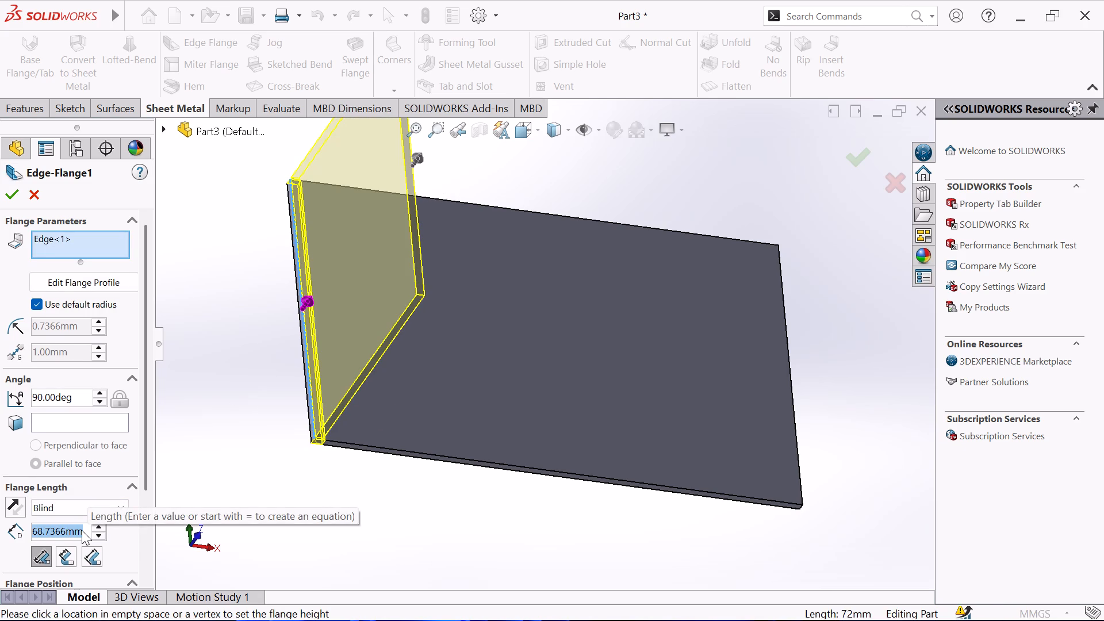
key(3)
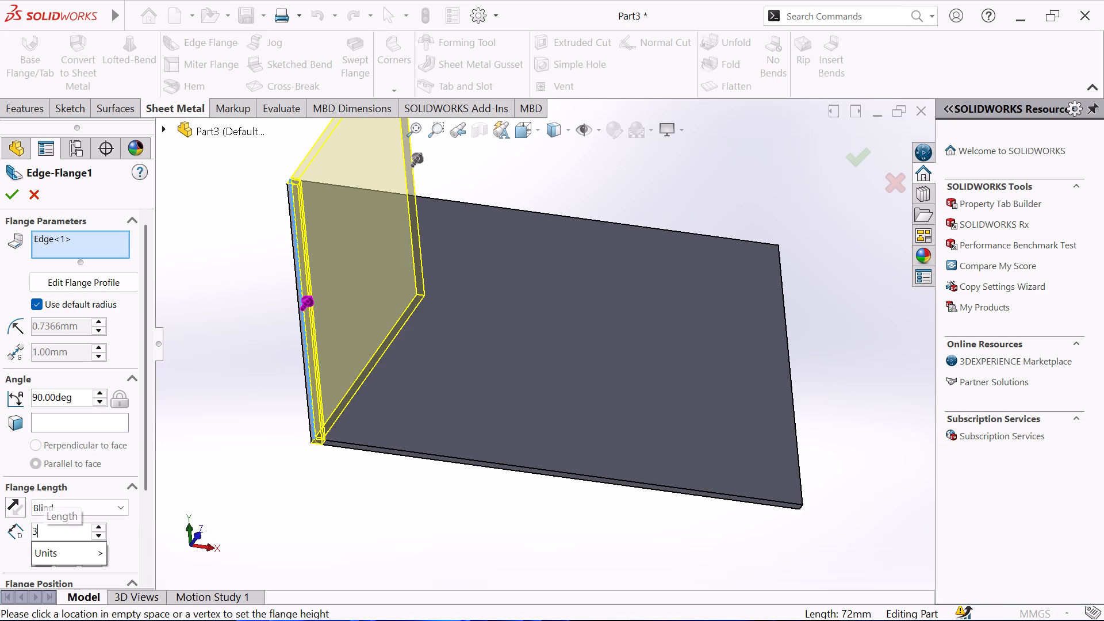
key(8)
key(period)
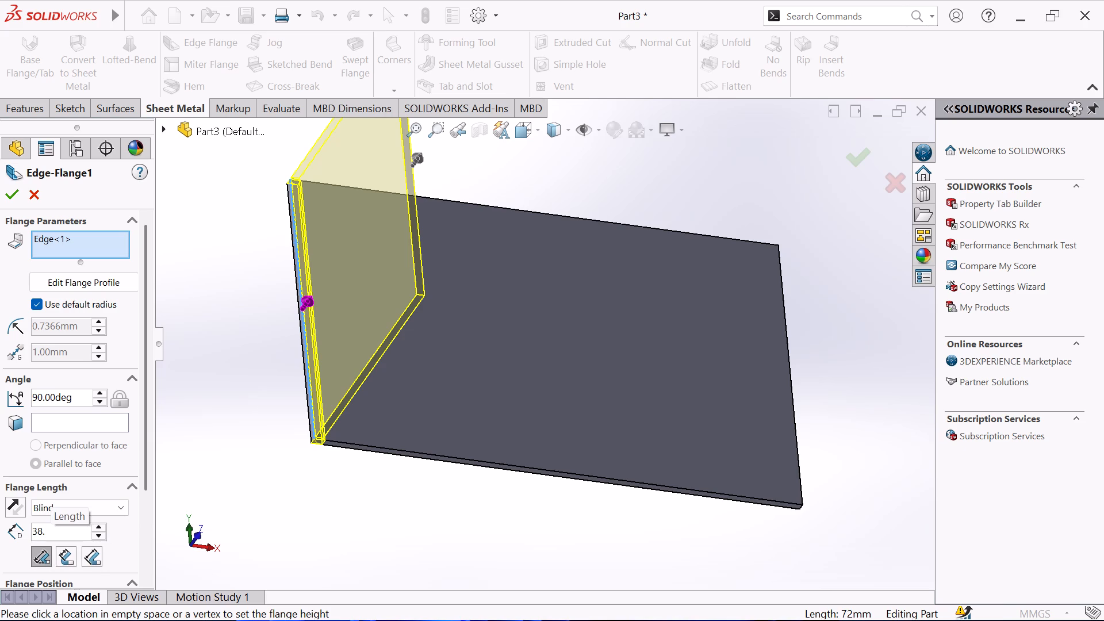
text(63)
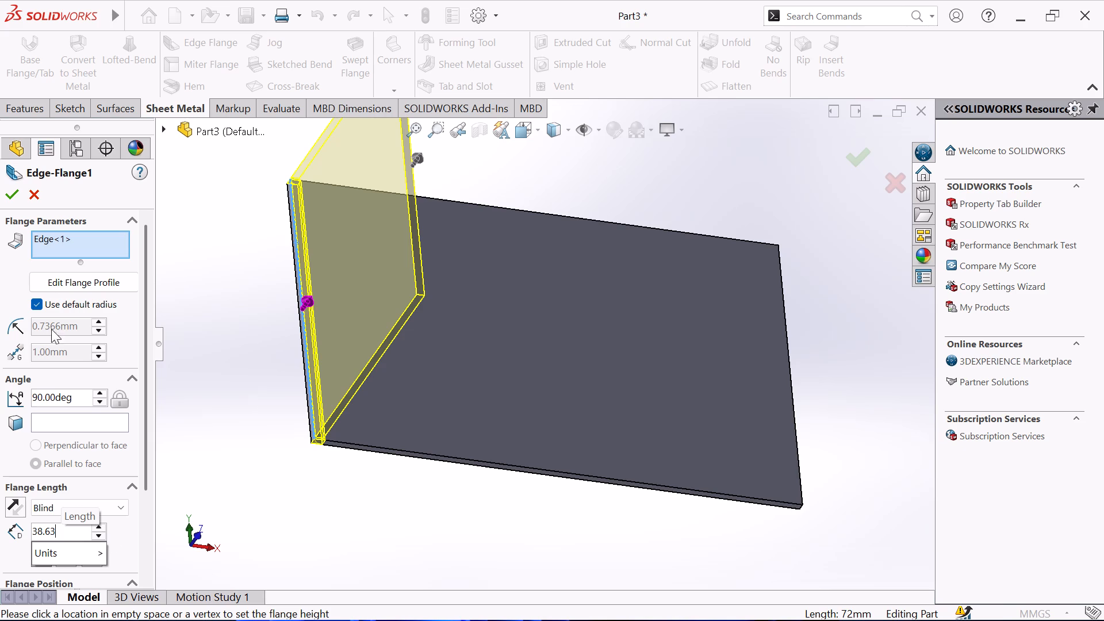
click(9, 192)
click(9, 192)
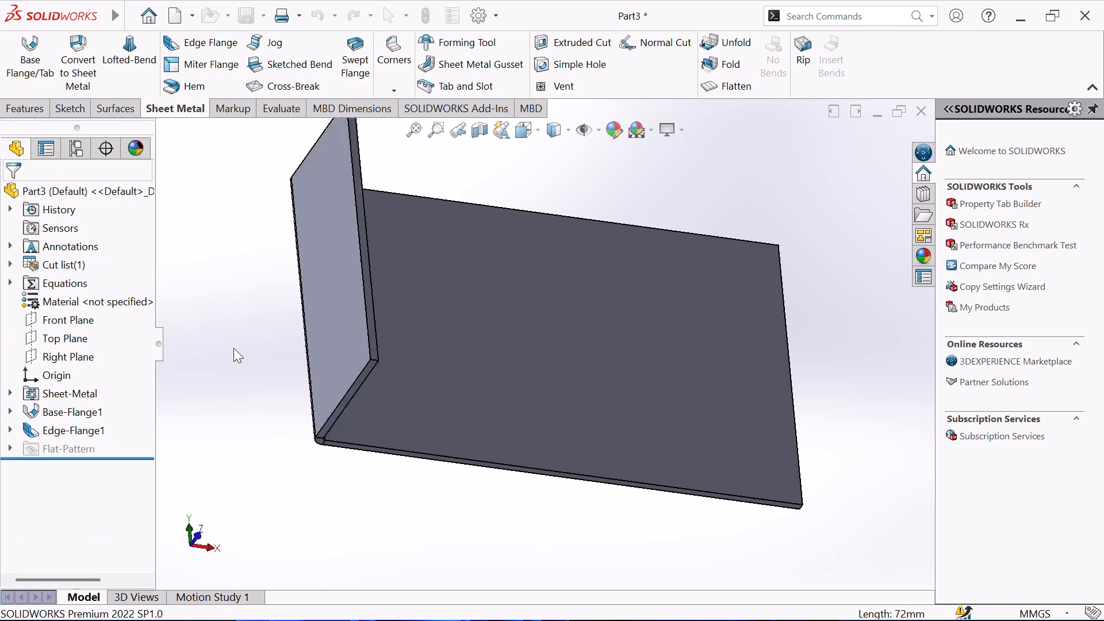
Sketch a circle about 14.7 mm in diameter on the inner face of the edge flange, in its upper half.
scroll(233, 348, up, 2)
middle_drag(236, 346, 305, 320)
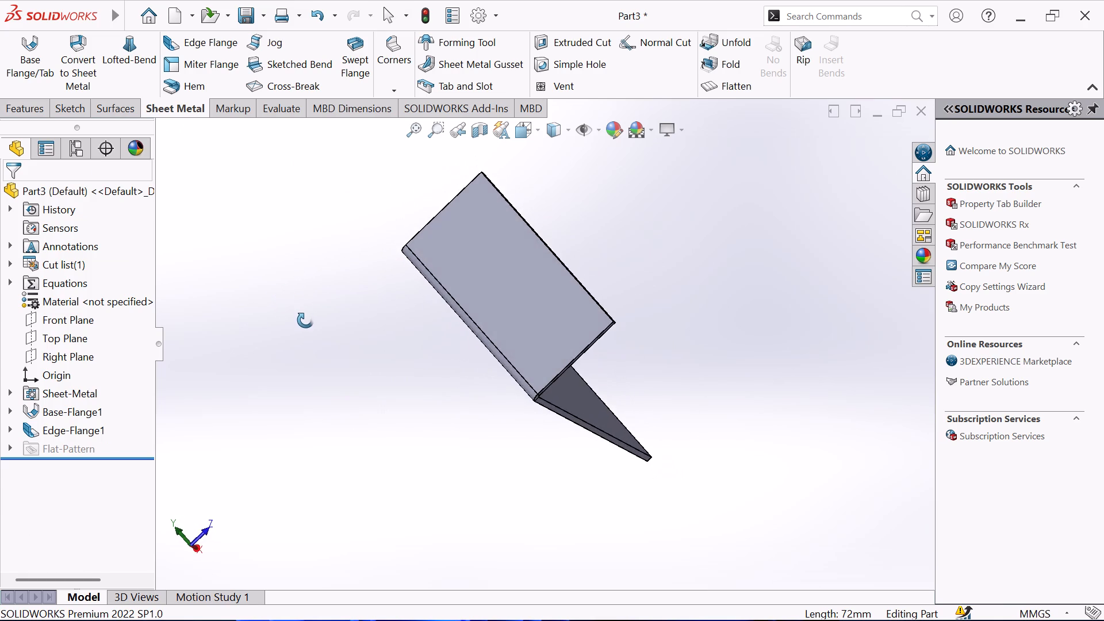
middle_drag(305, 320, 213, 246)
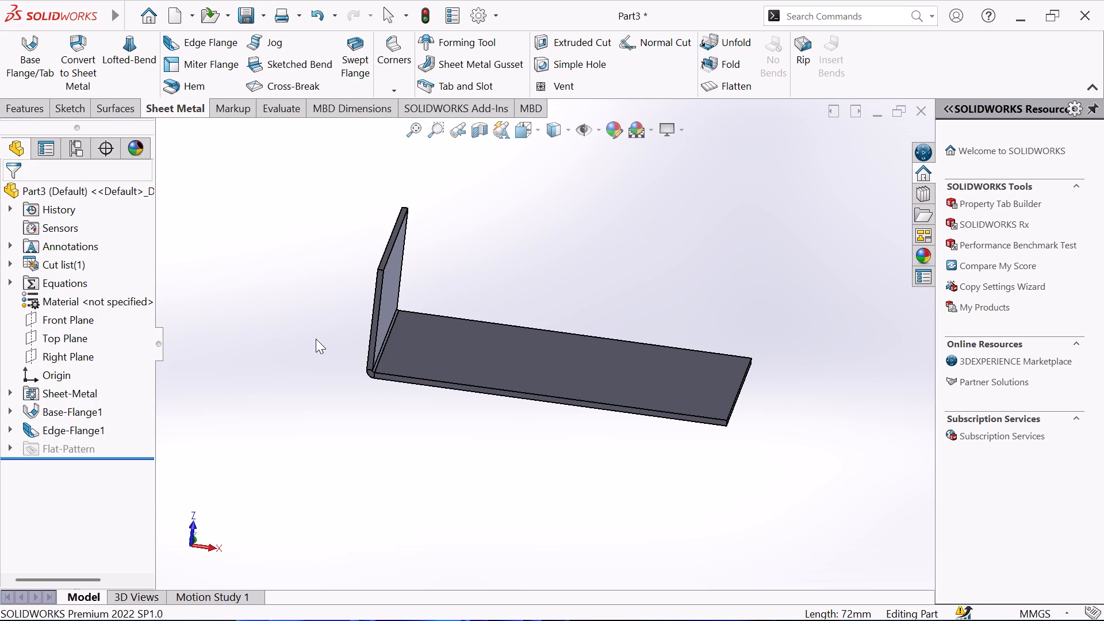
scroll(316, 339, down, 1)
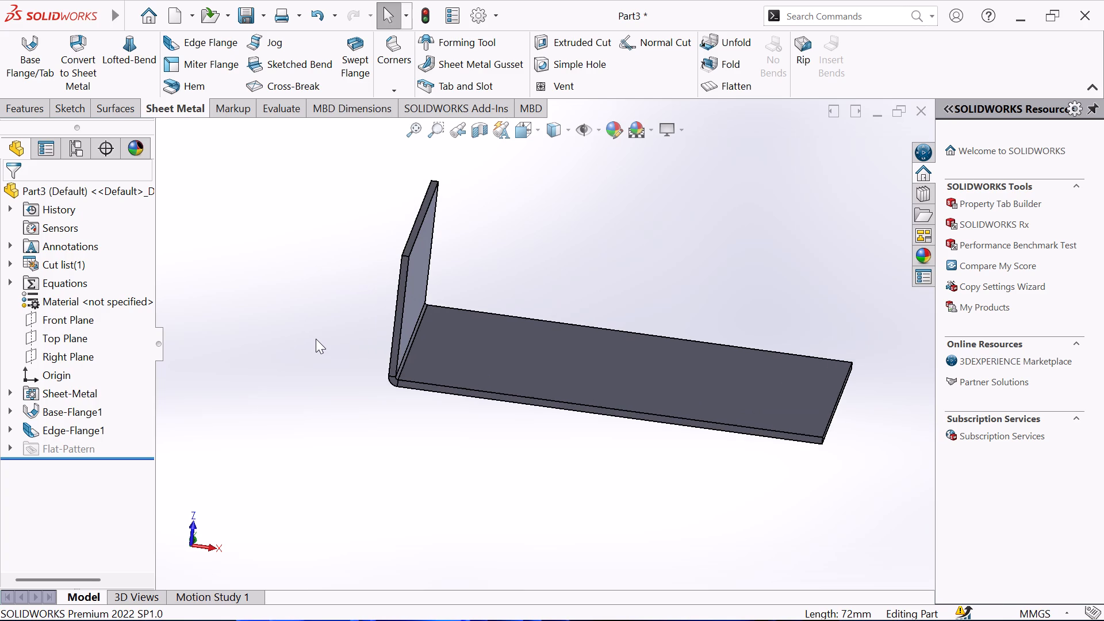
middle_drag(310, 335, 170, 358)
click(672, 217)
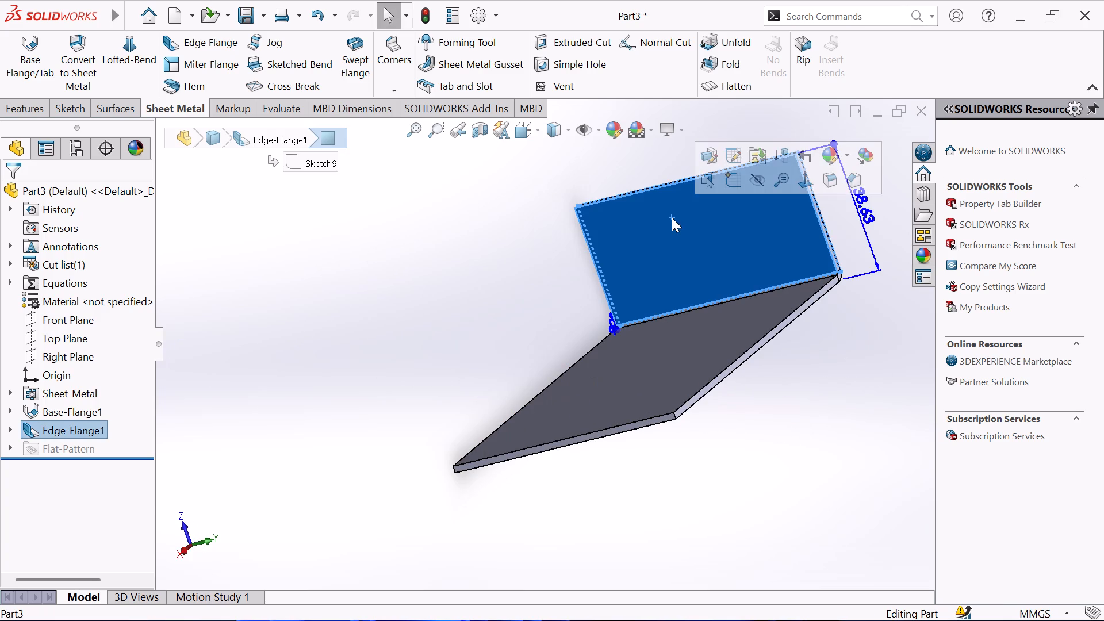
click(734, 180)
click(717, 237)
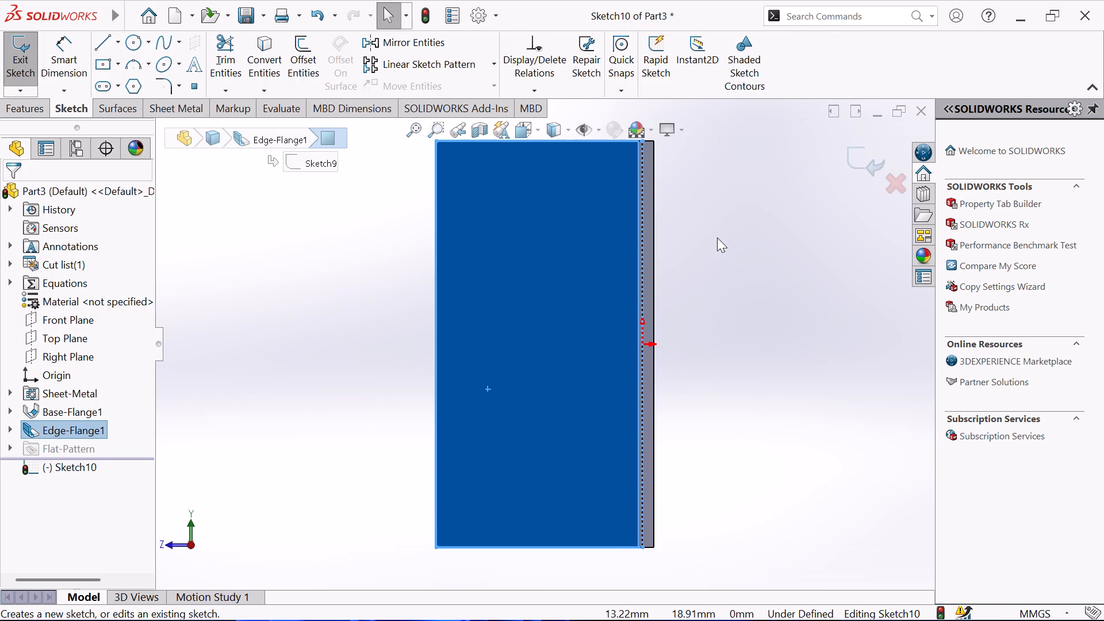
scroll(562, 371, down, 2)
scroll(562, 371, up, 2)
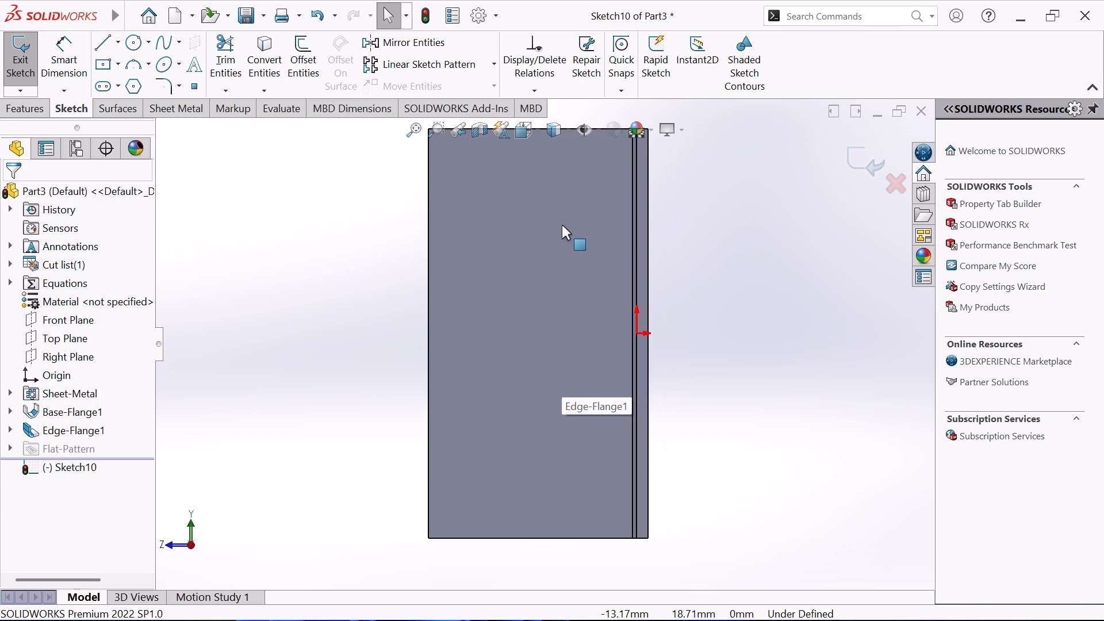
scroll(562, 225, up, 1)
scroll(562, 190, down, 1)
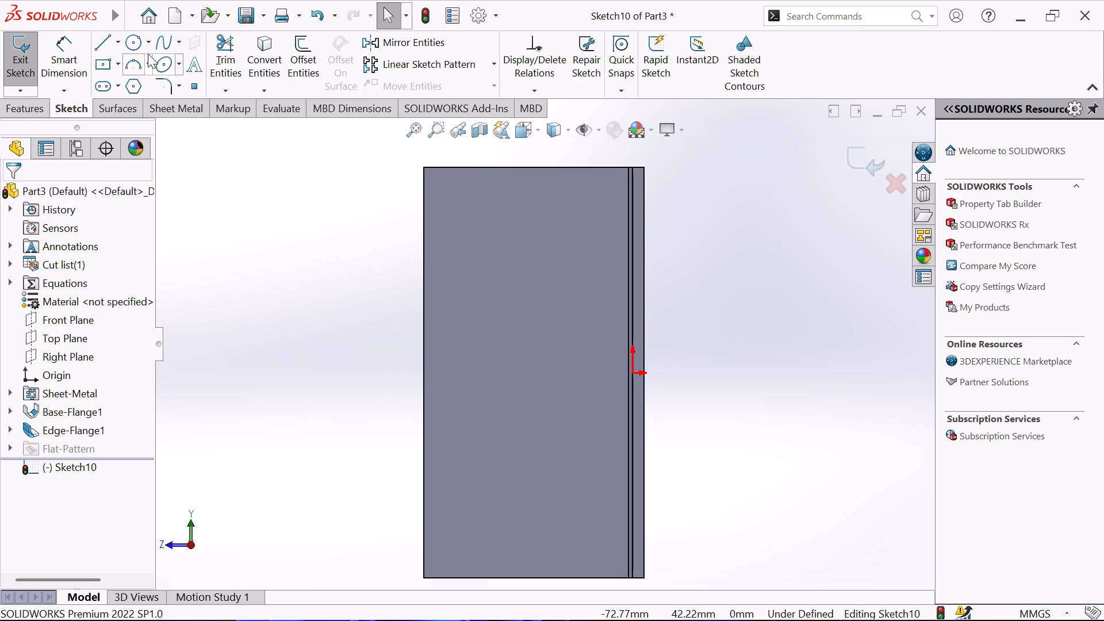
click(135, 43)
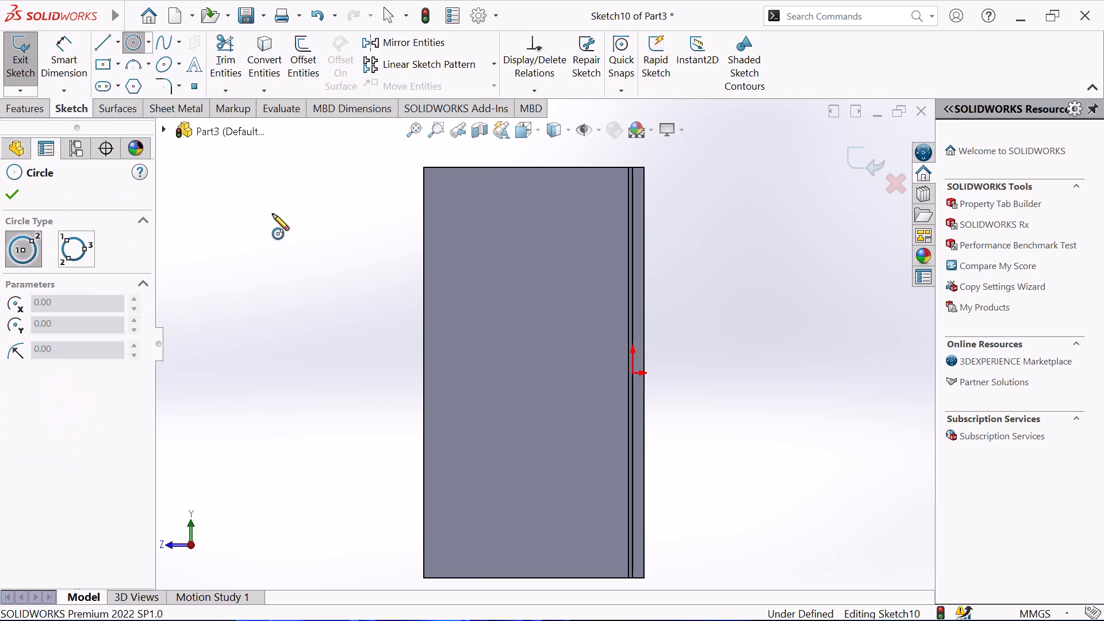
click(538, 293)
click(537, 251)
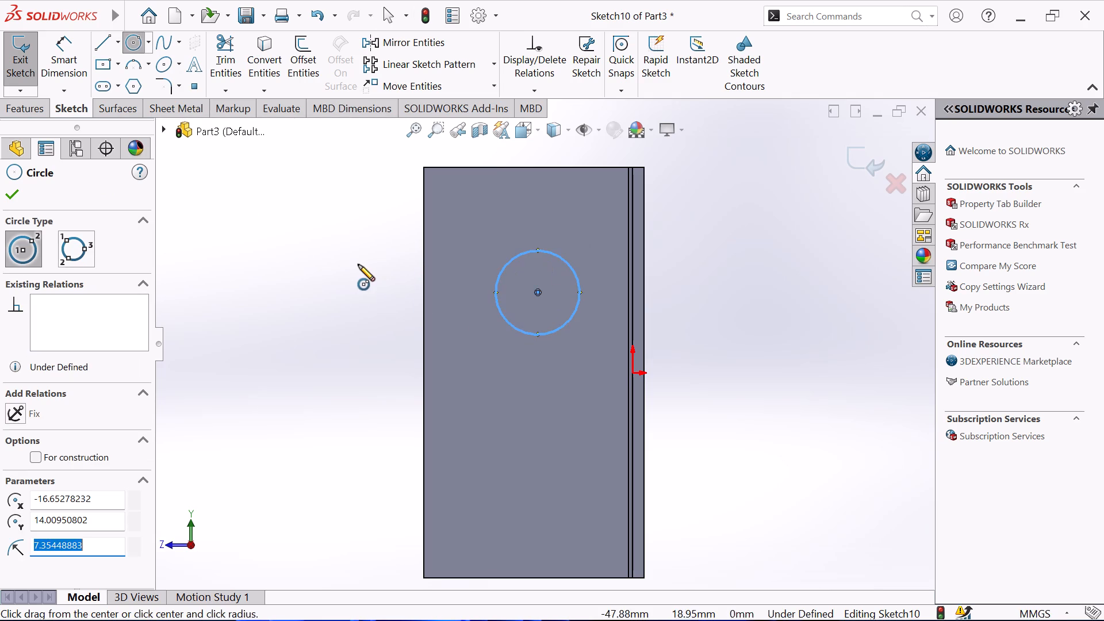
right_click(358, 264)
click(397, 278)
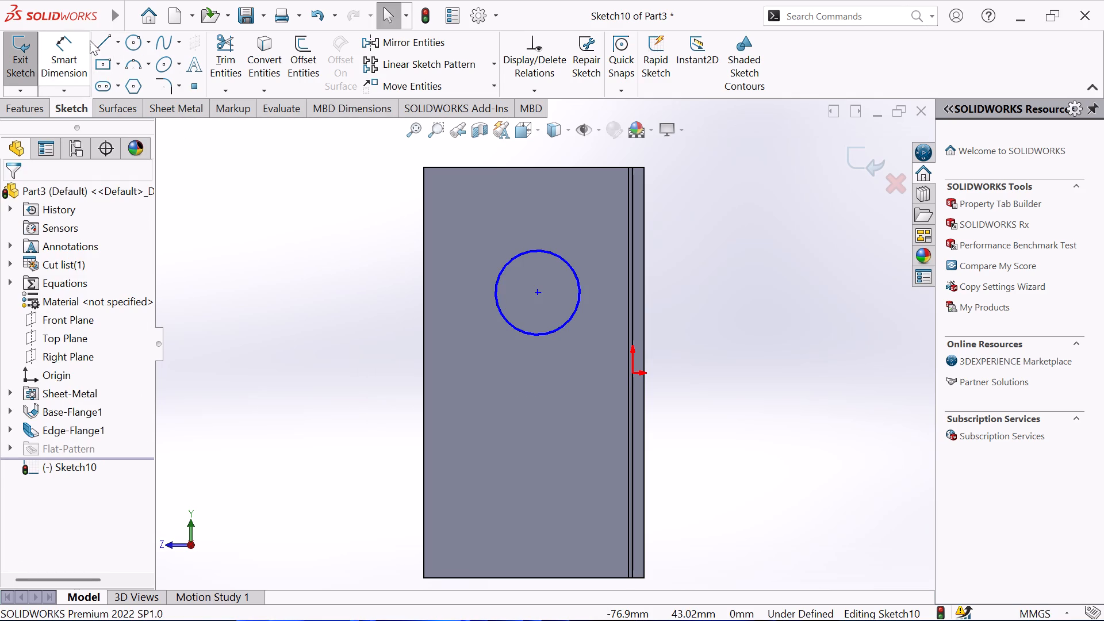
Dimension the circle to set its diameter to 24 mm.
click(74, 53)
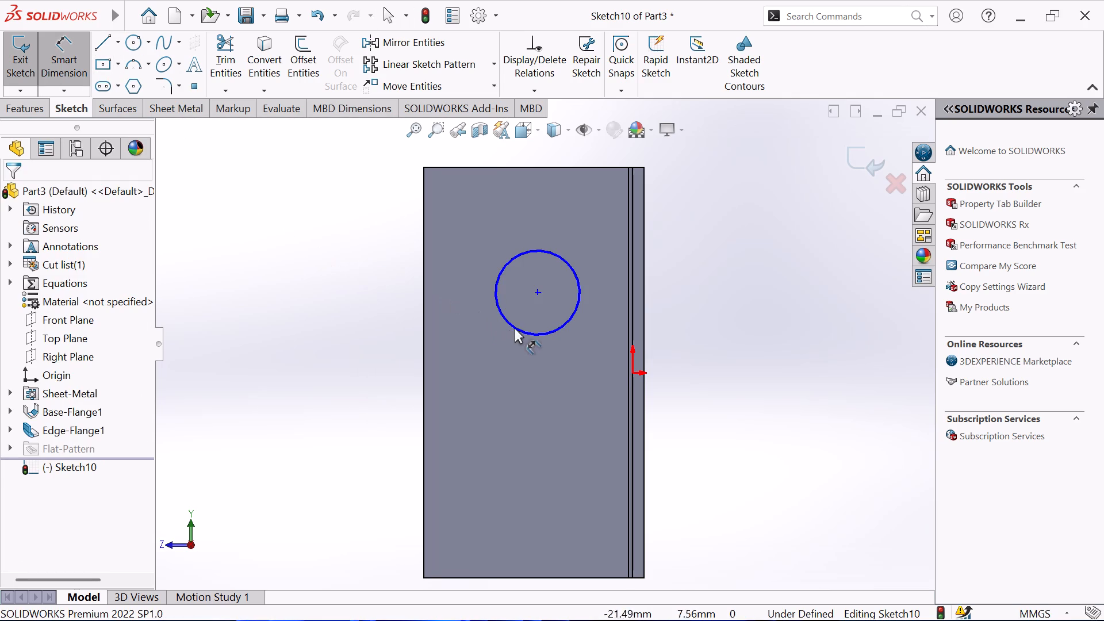
click(513, 330)
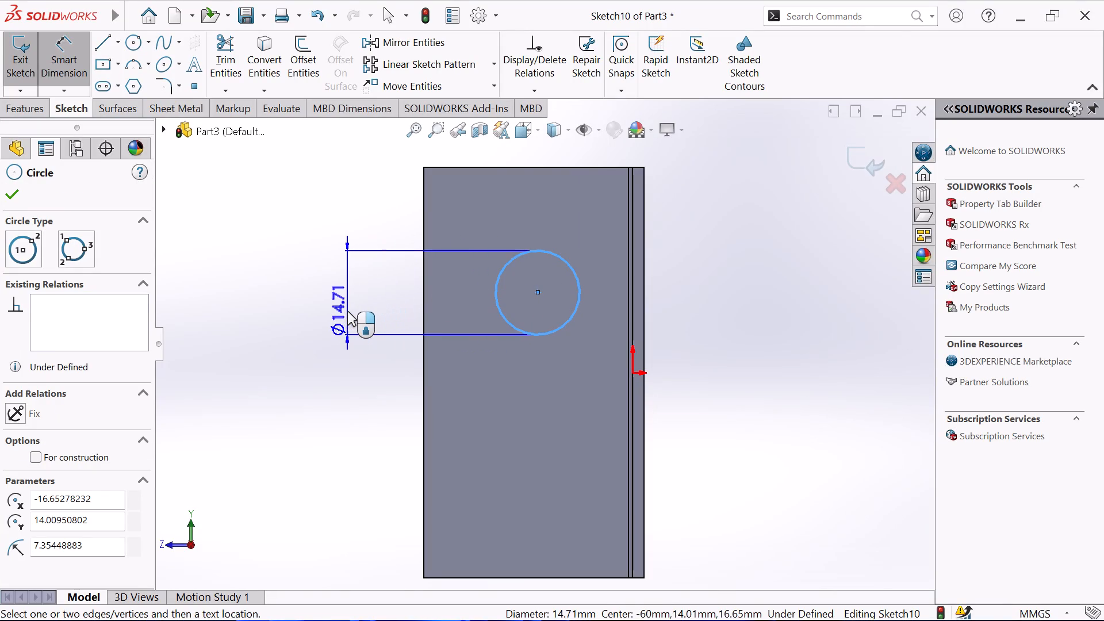
click(347, 311)
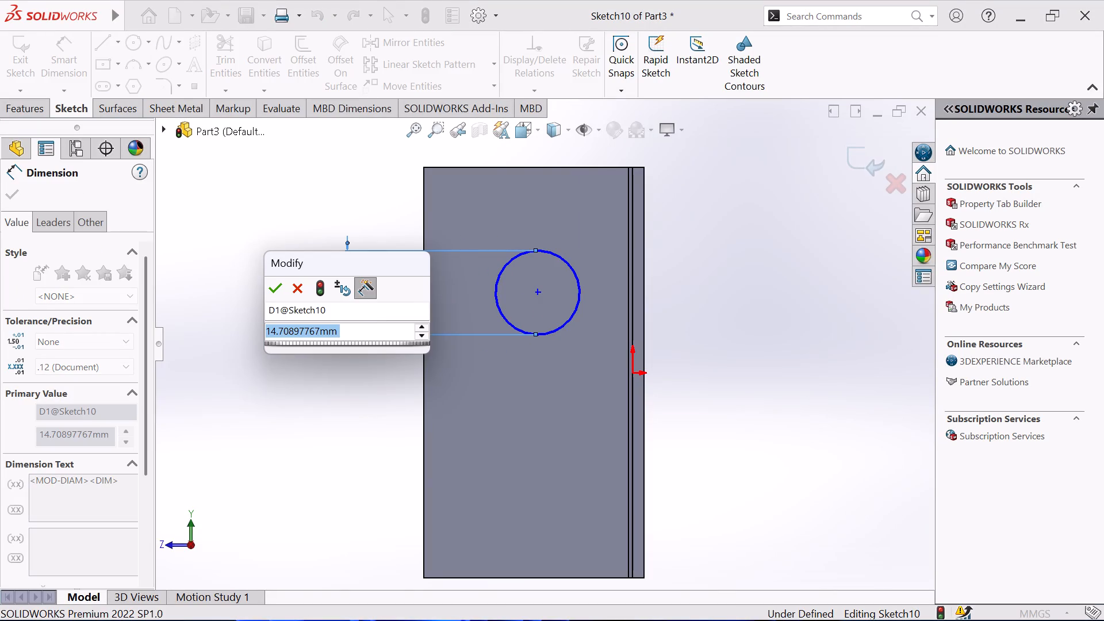
text(24])
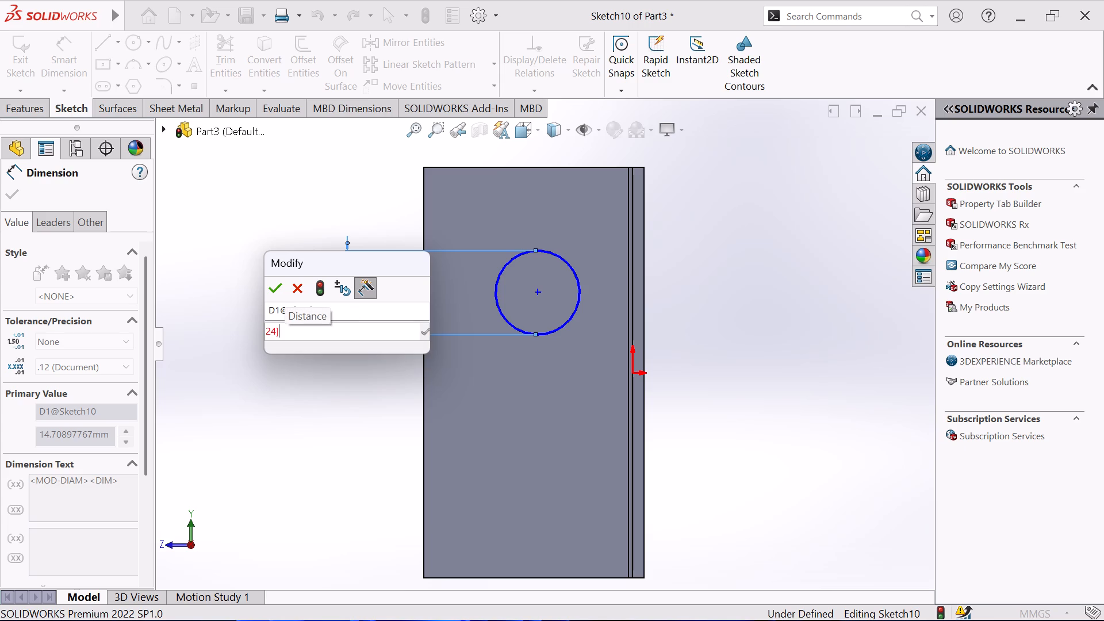
key(BackSpace)
key(Return)
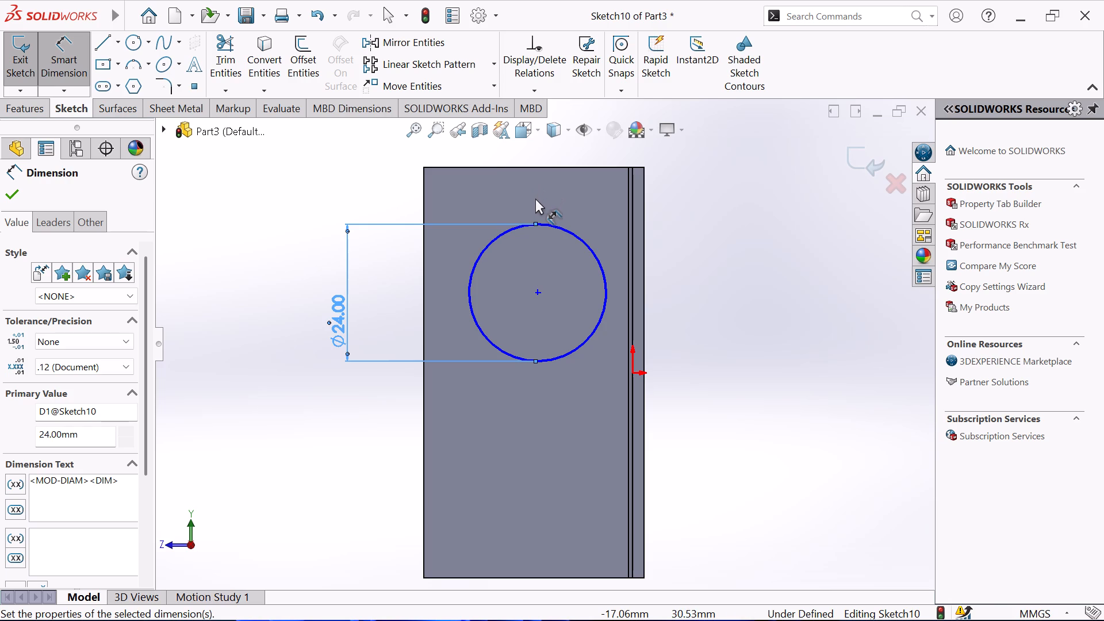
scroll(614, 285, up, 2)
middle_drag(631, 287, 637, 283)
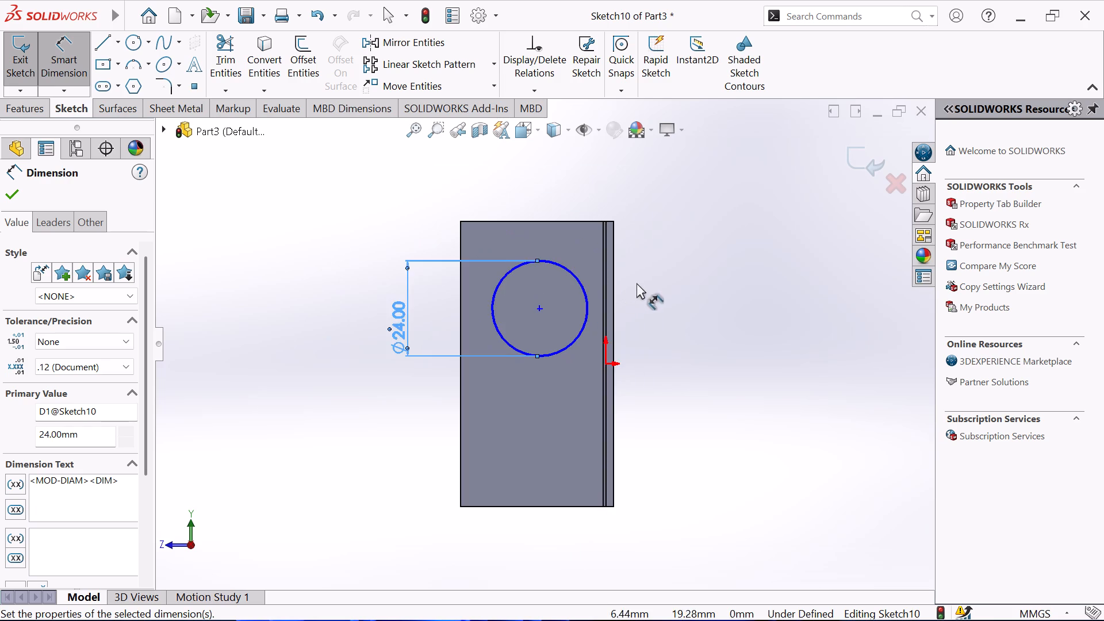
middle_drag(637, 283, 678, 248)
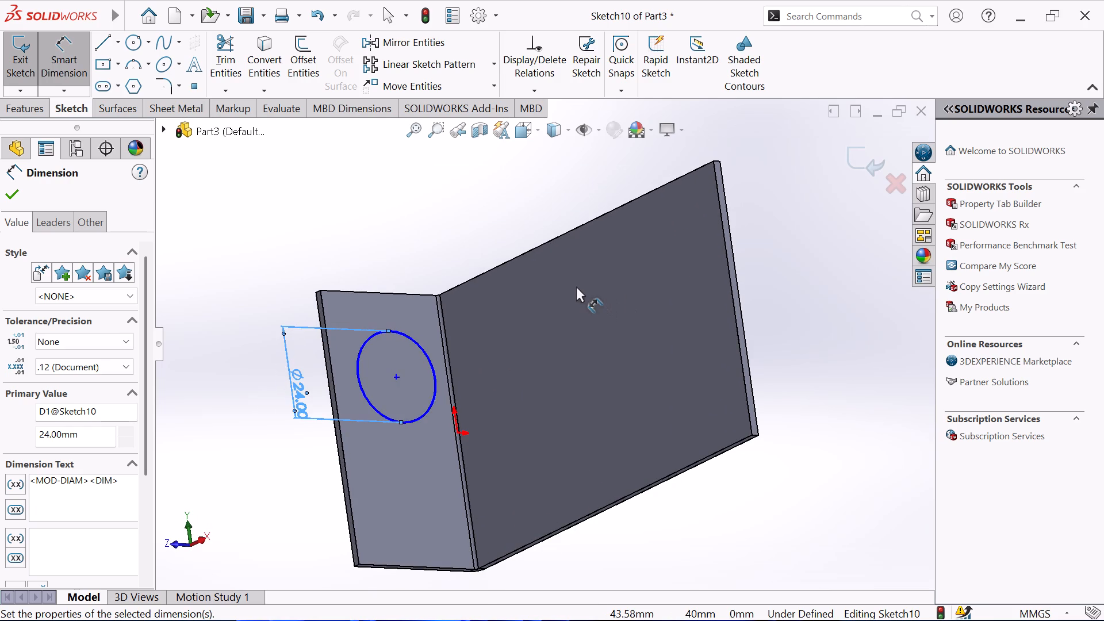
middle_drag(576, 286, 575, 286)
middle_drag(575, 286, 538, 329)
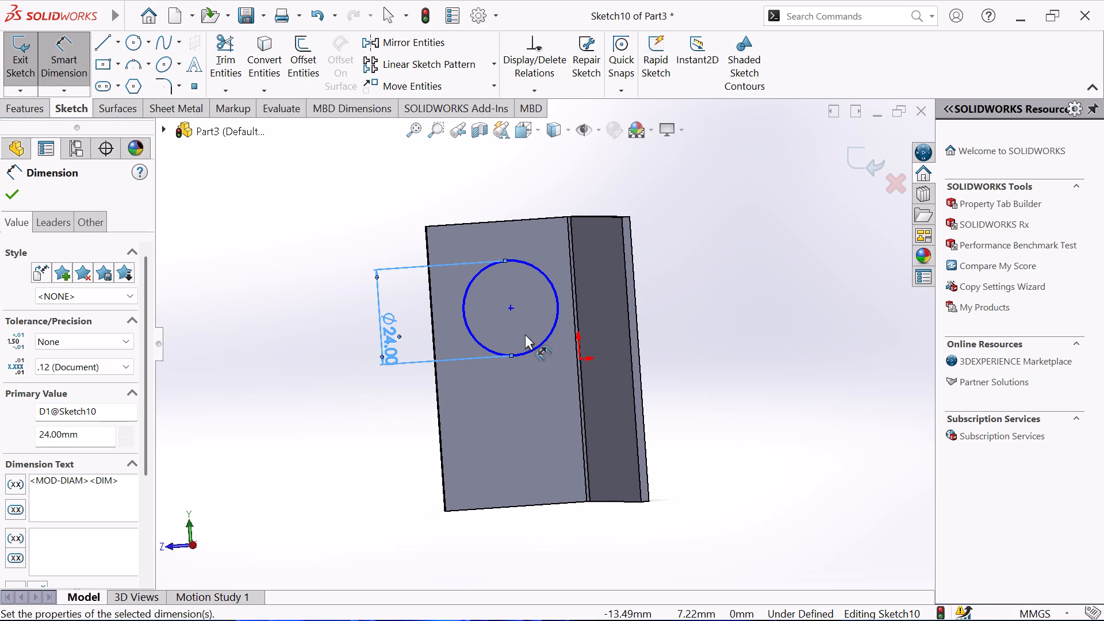
Dimension the circle's centre 20 mm from the edge flange's upper short edge.
key(ctrl+8)
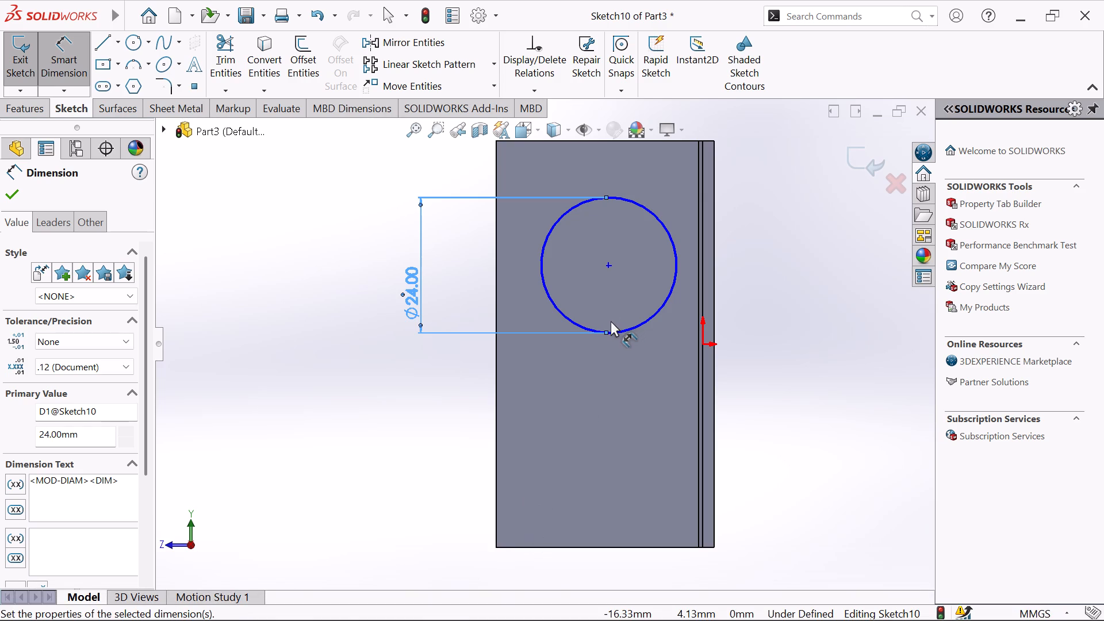
click(606, 140)
scroll(657, 195, up, 1)
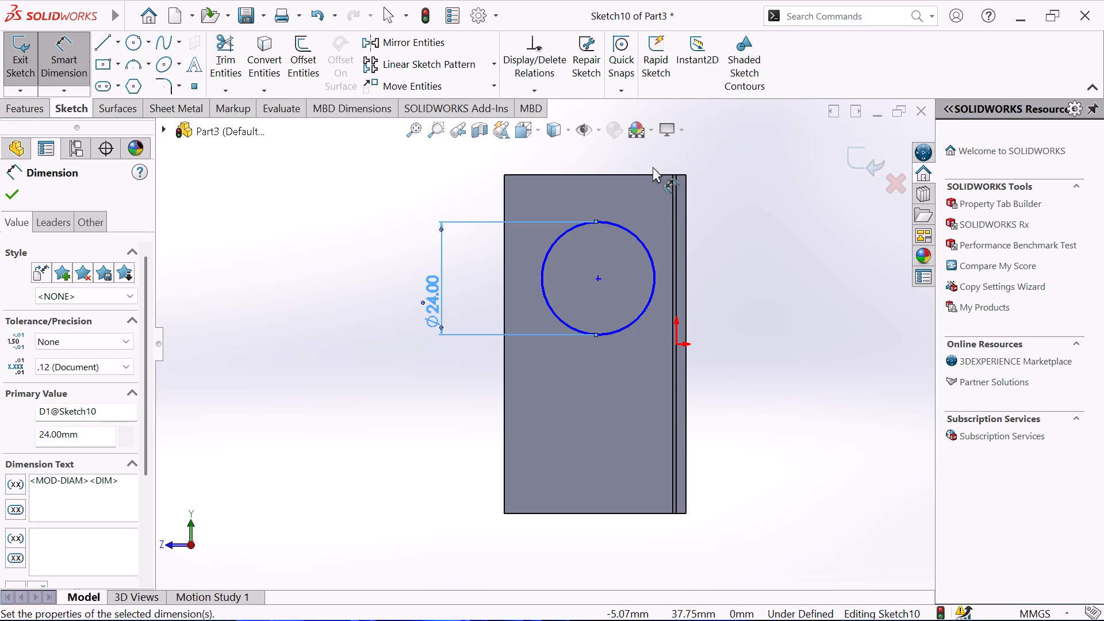
click(653, 177)
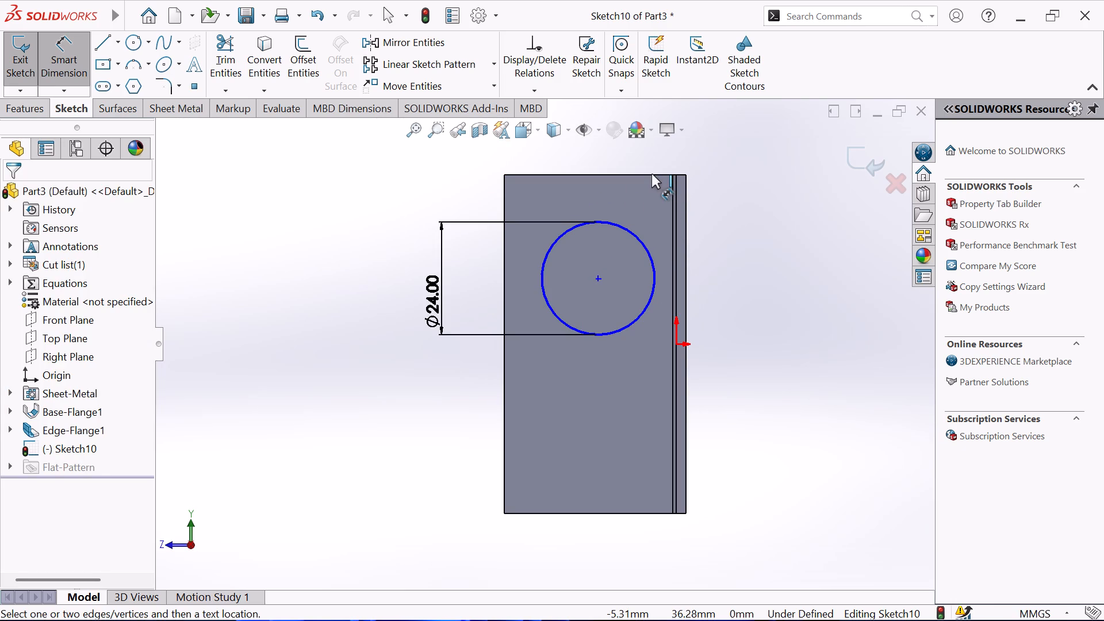
click(651, 174)
click(639, 241)
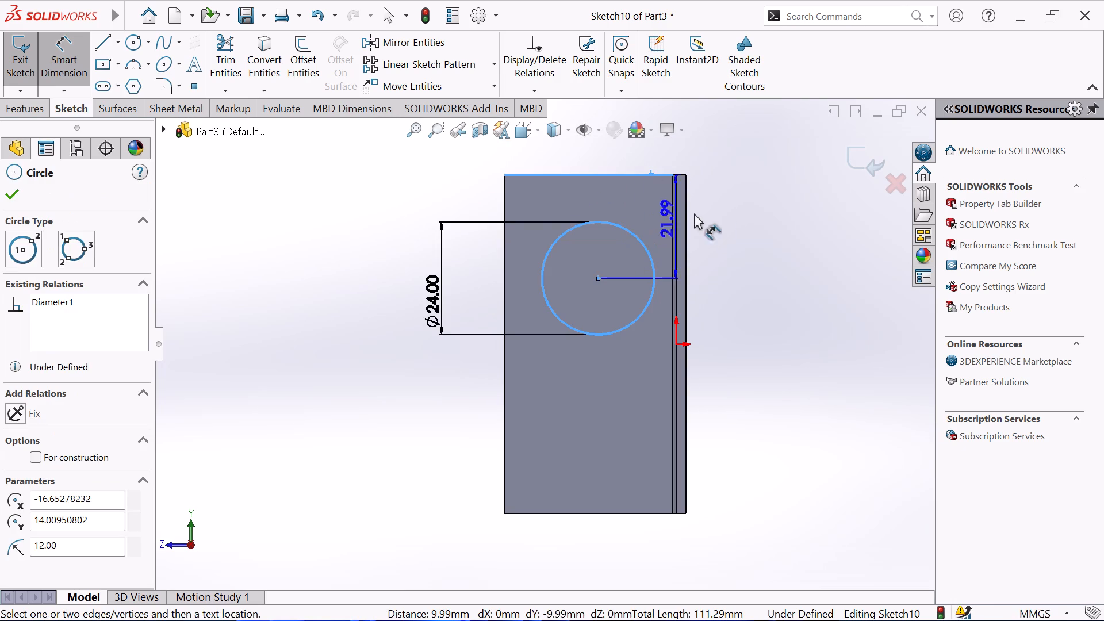
click(737, 198)
text(20)
key(Return)
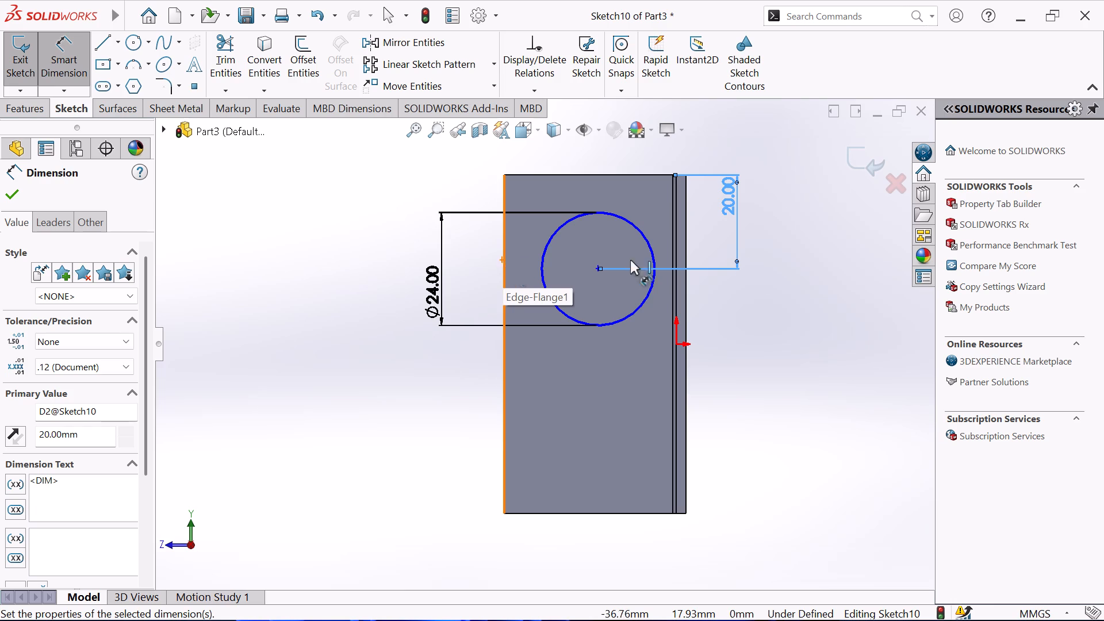
Set the distance from the circle's centre to the flange's upper edge to 22 mm.
click(729, 200)
click(729, 200)
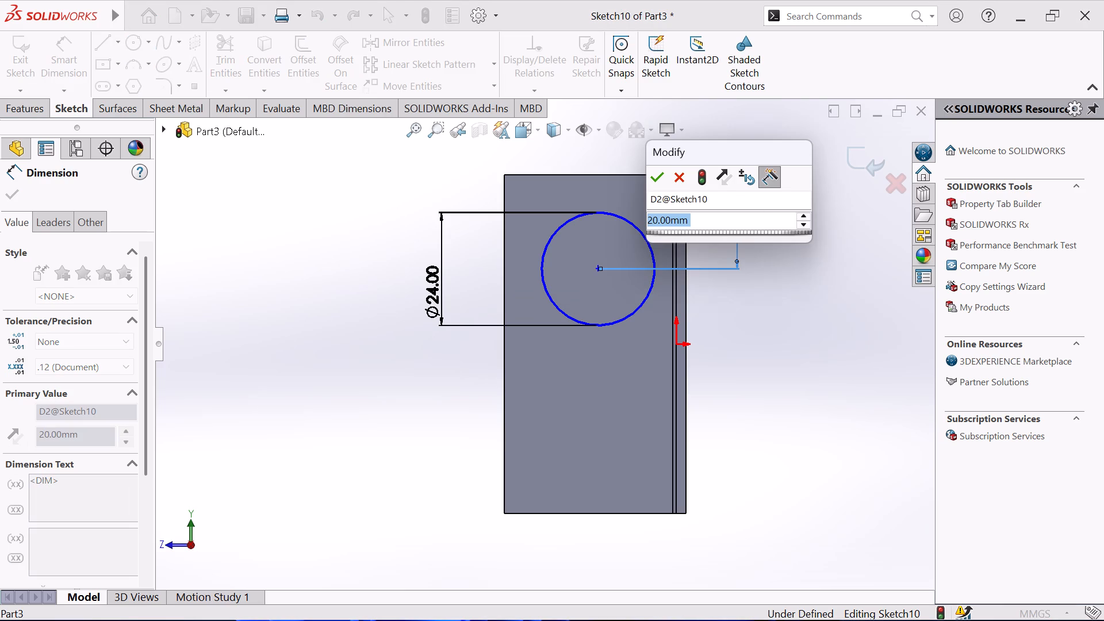
text(22)
key(Return)
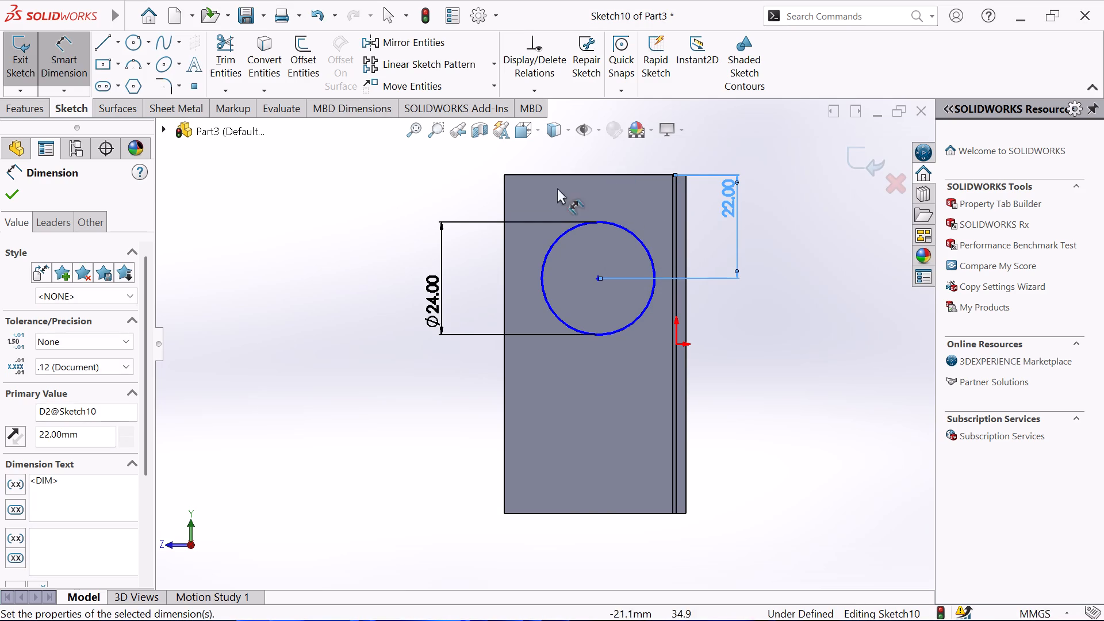
Dimension the circle's centre 20 mm from the edge flange's free 72 mm long edge, opposite the bend.
click(505, 246)
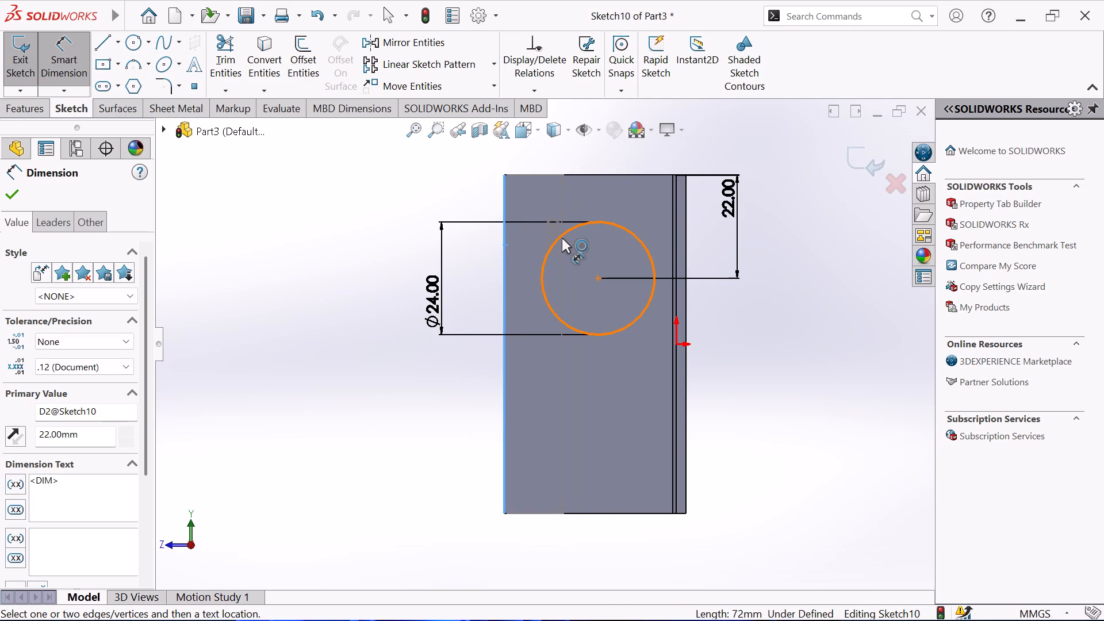
click(563, 238)
click(555, 156)
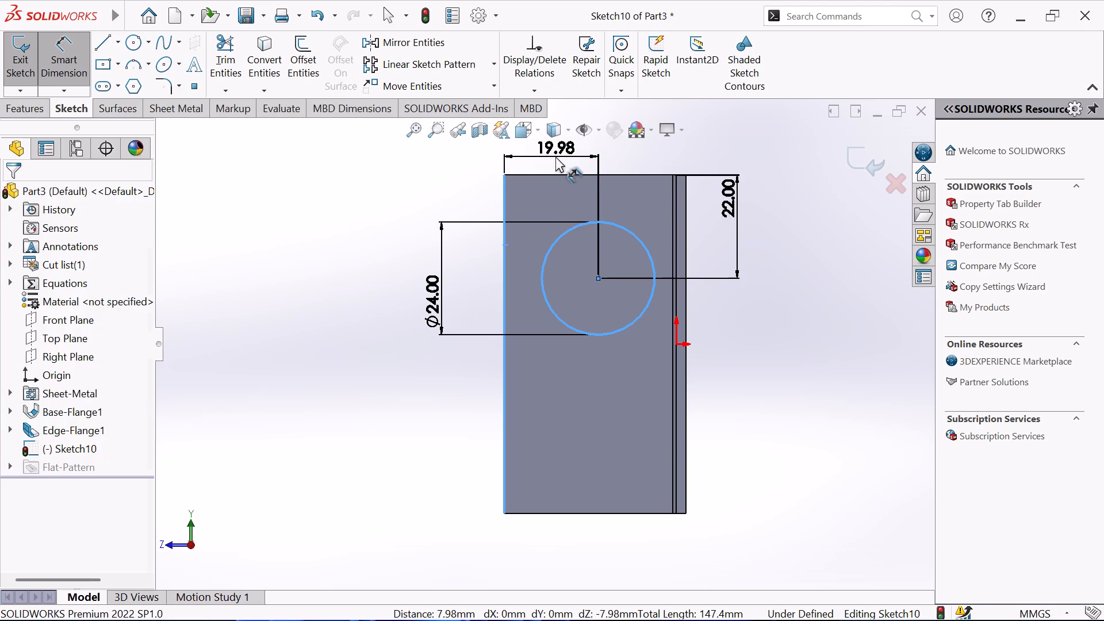
text(20)
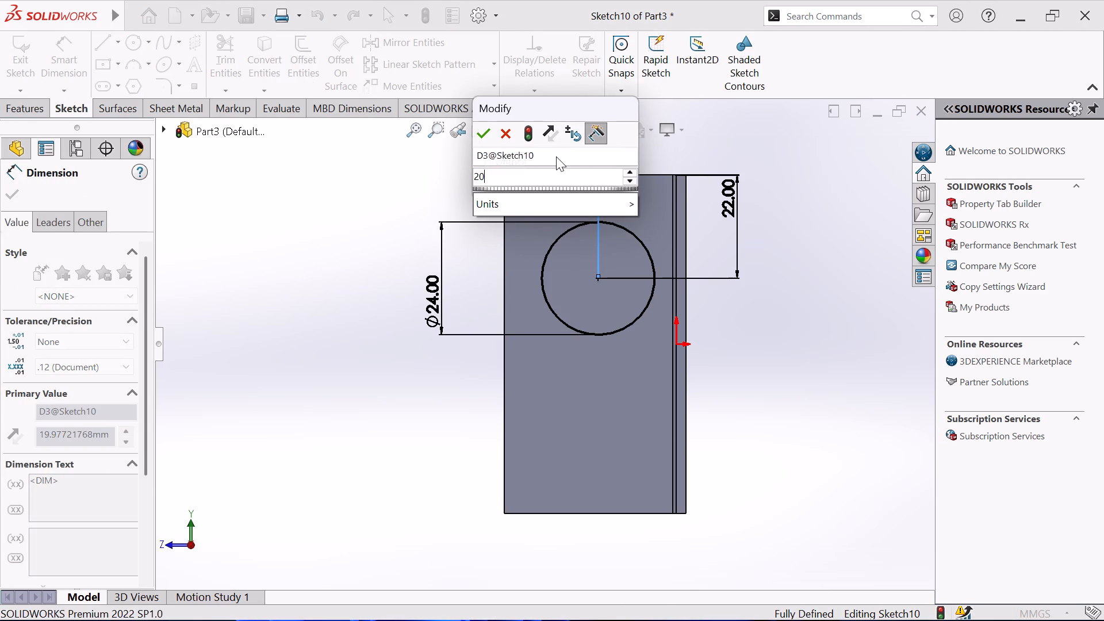
key(Return)
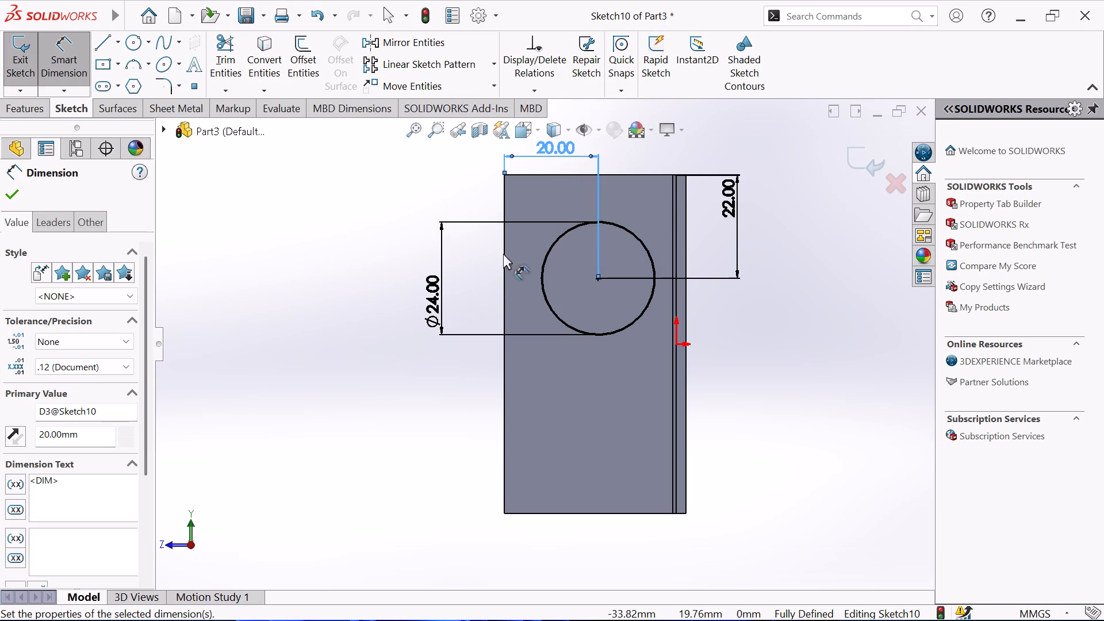
right_click(356, 296)
click(387, 355)
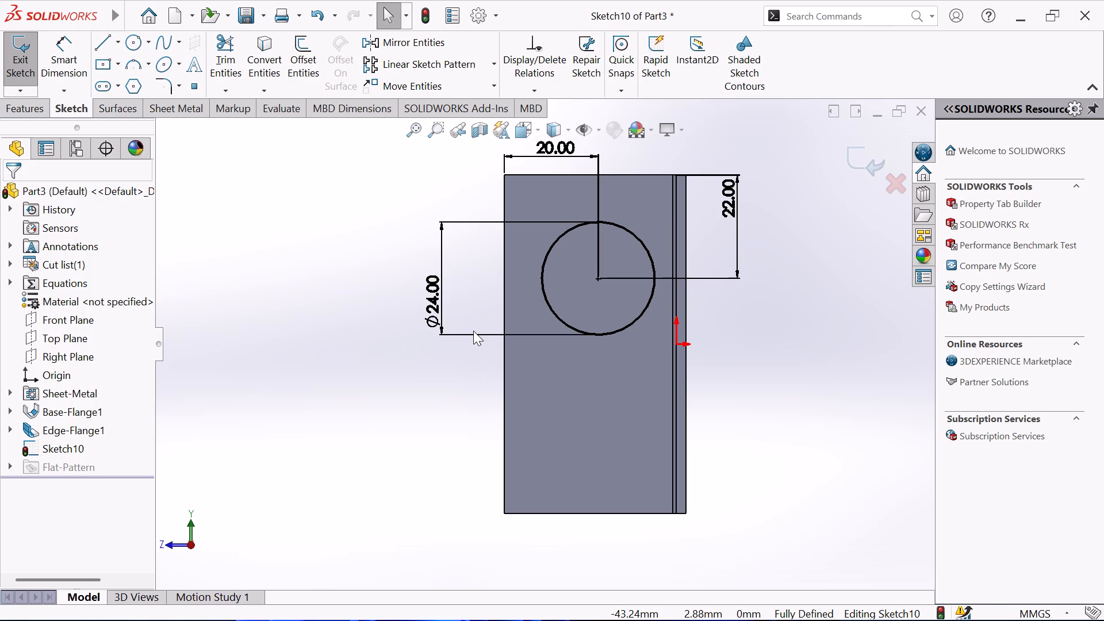
Sketch two small circles vertically aligned with the 24 mm circle's centre: about 5.1 mm diameter above it and about 7.3 mm below it.
click(133, 44)
click(599, 202)
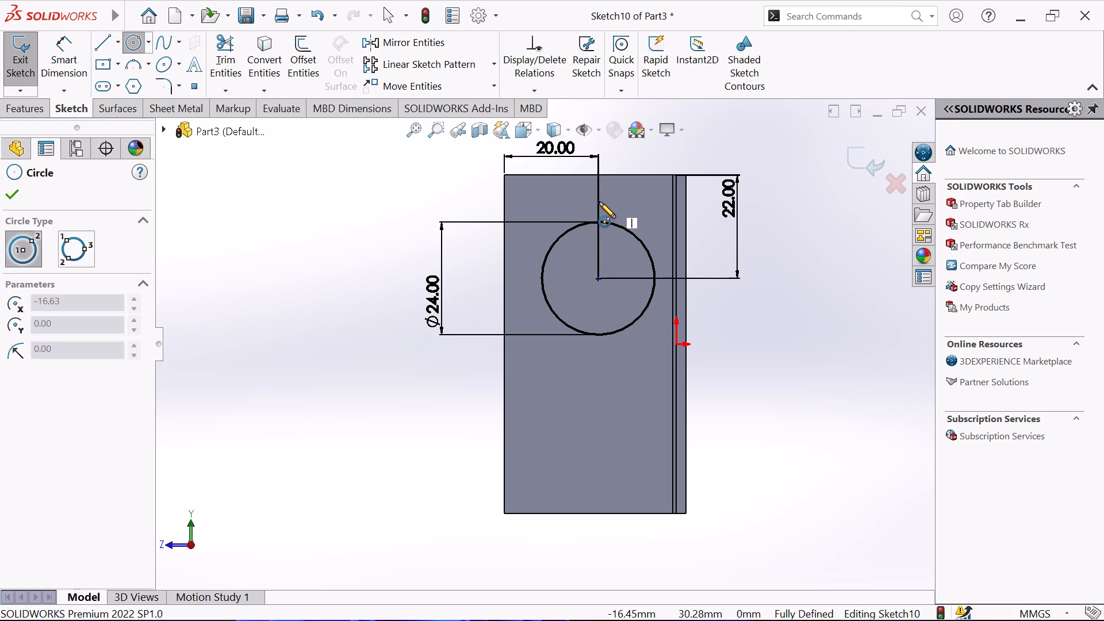
click(601, 190)
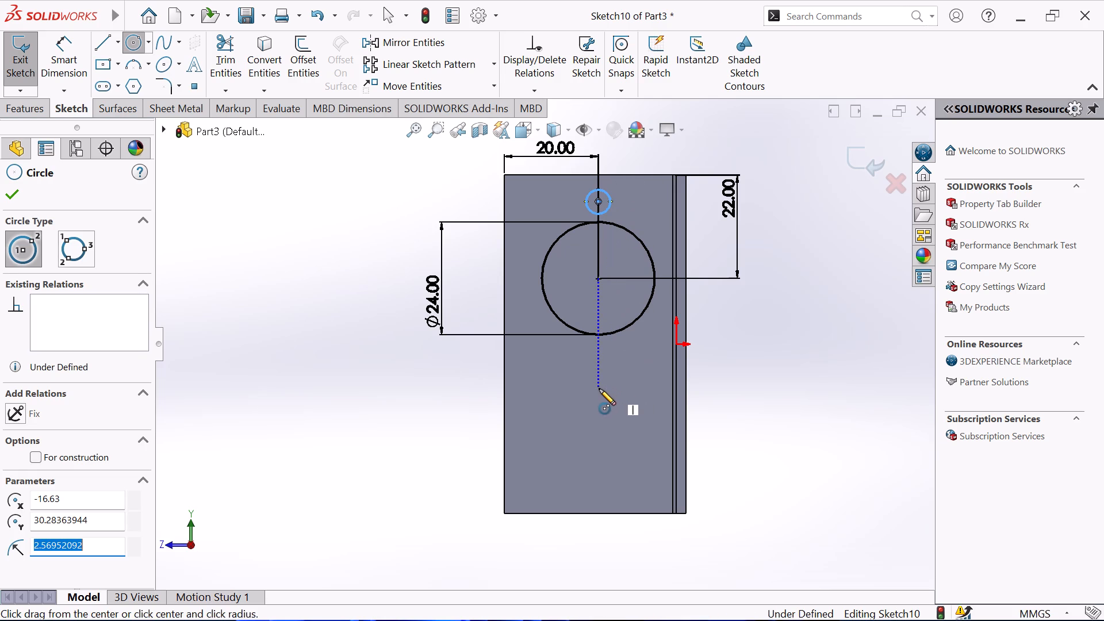
click(600, 386)
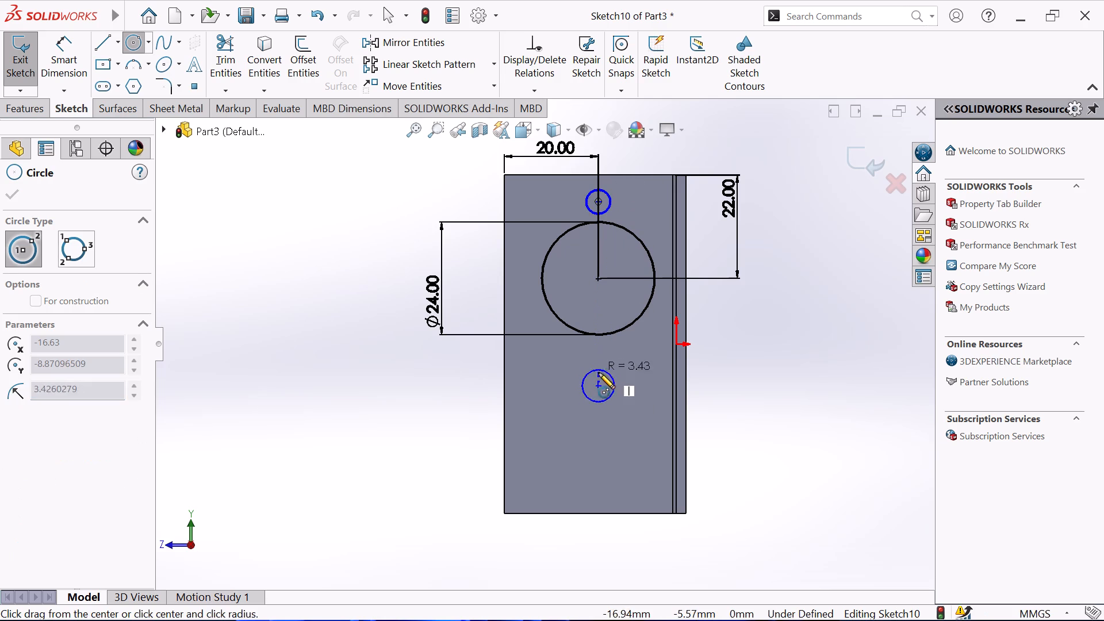
click(600, 369)
right_click(401, 378)
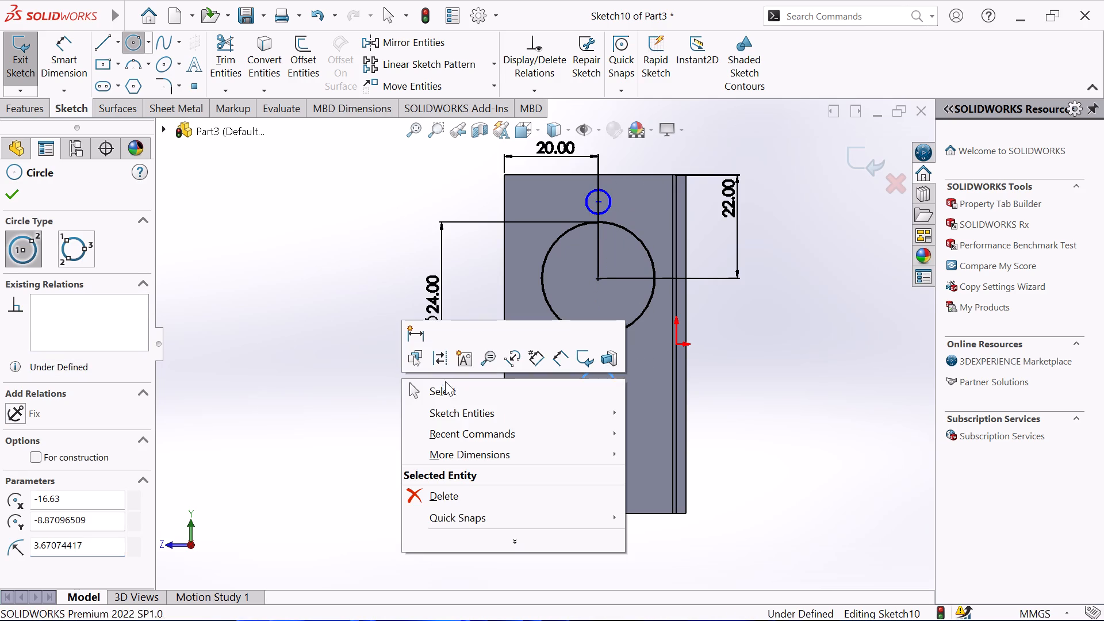
click(445, 386)
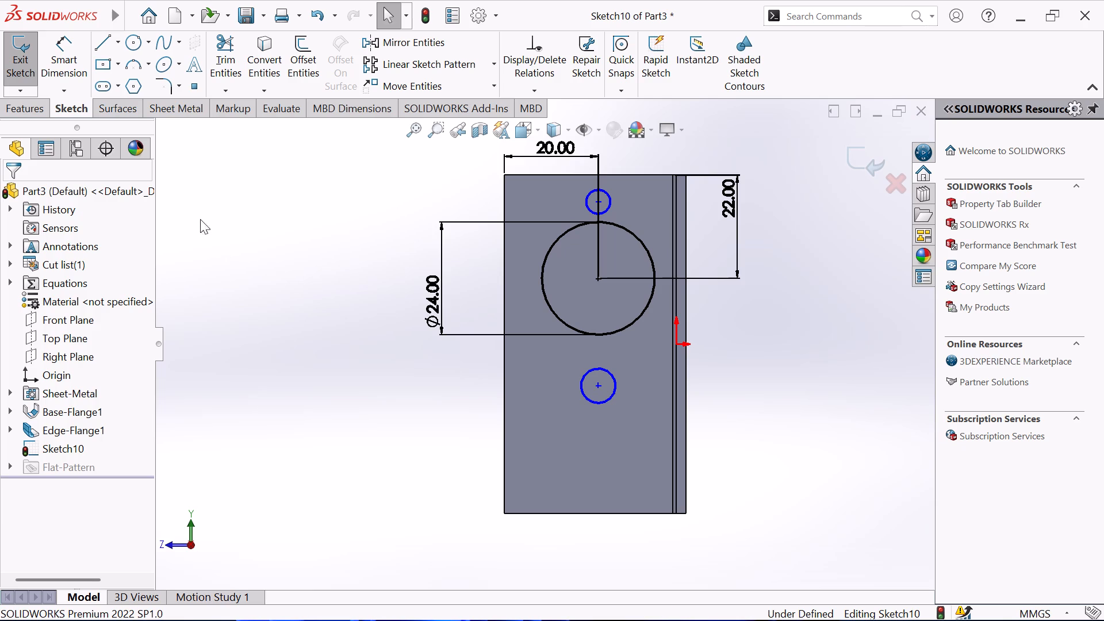
Dimension the vertical distance between the two small circles' centres to 28 mm.
click(56, 73)
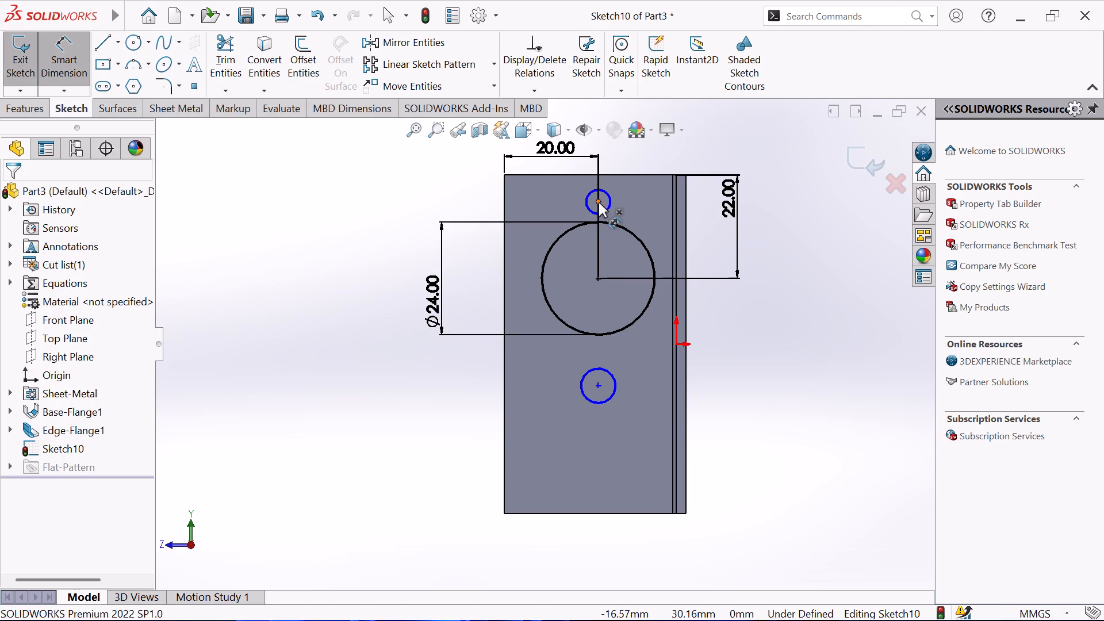
click(599, 202)
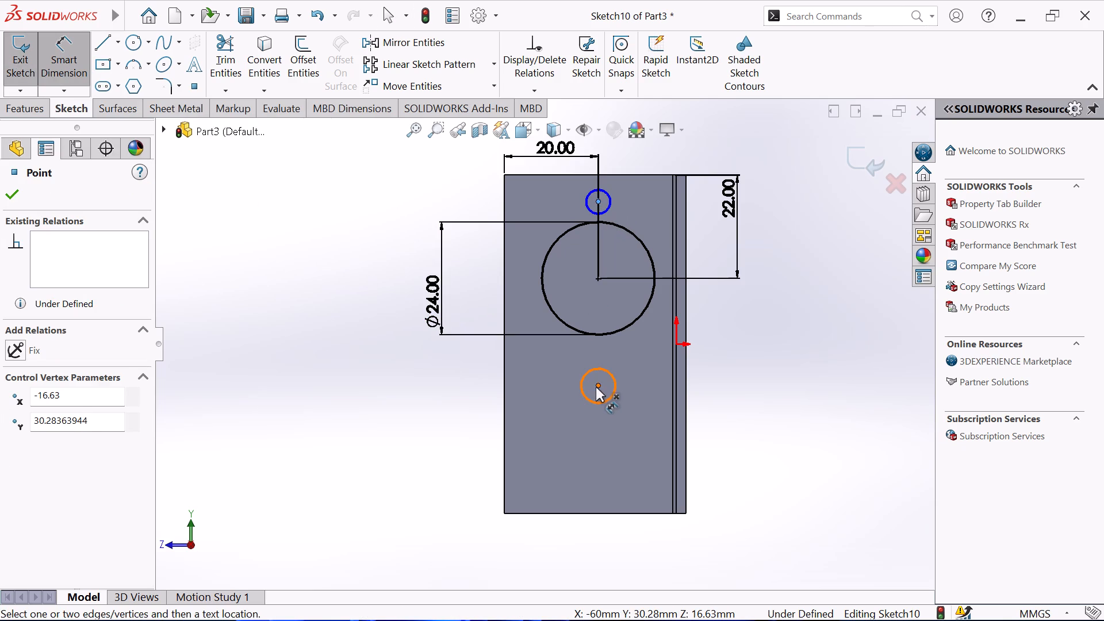
click(597, 387)
click(463, 287)
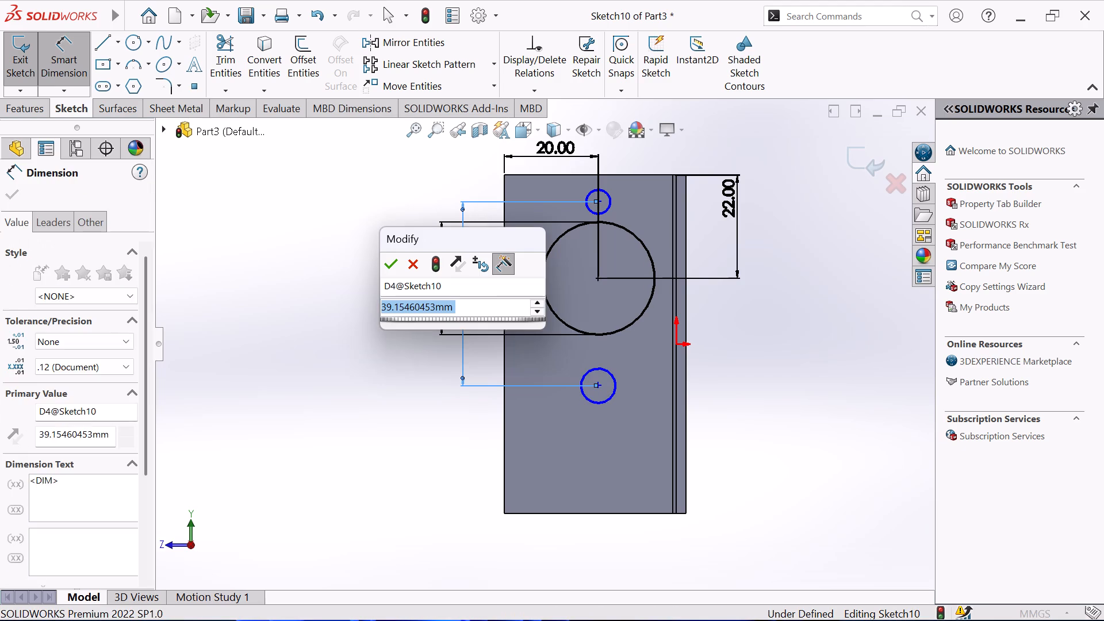
key(2)
key(0)
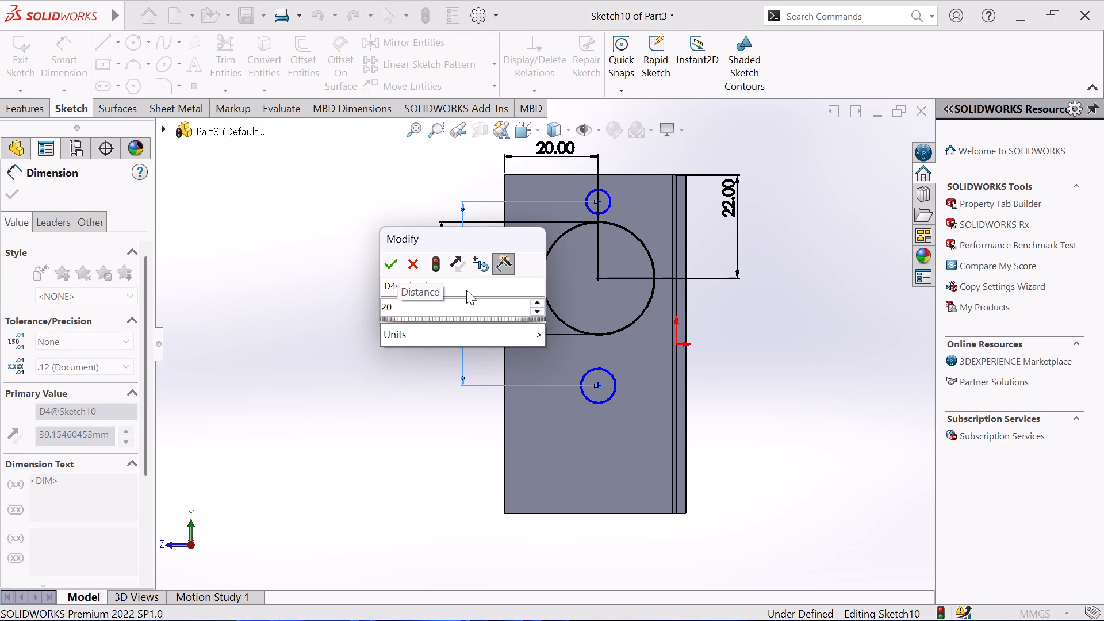
key(BackSpace)
key(8)
key(Return)
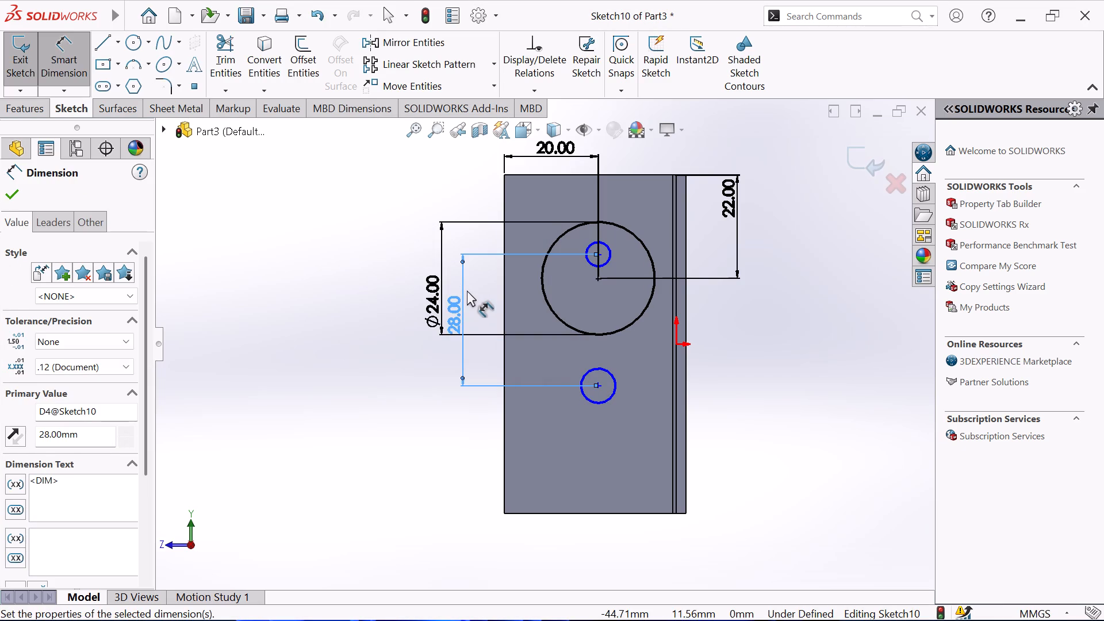
right_click(319, 350)
click(388, 412)
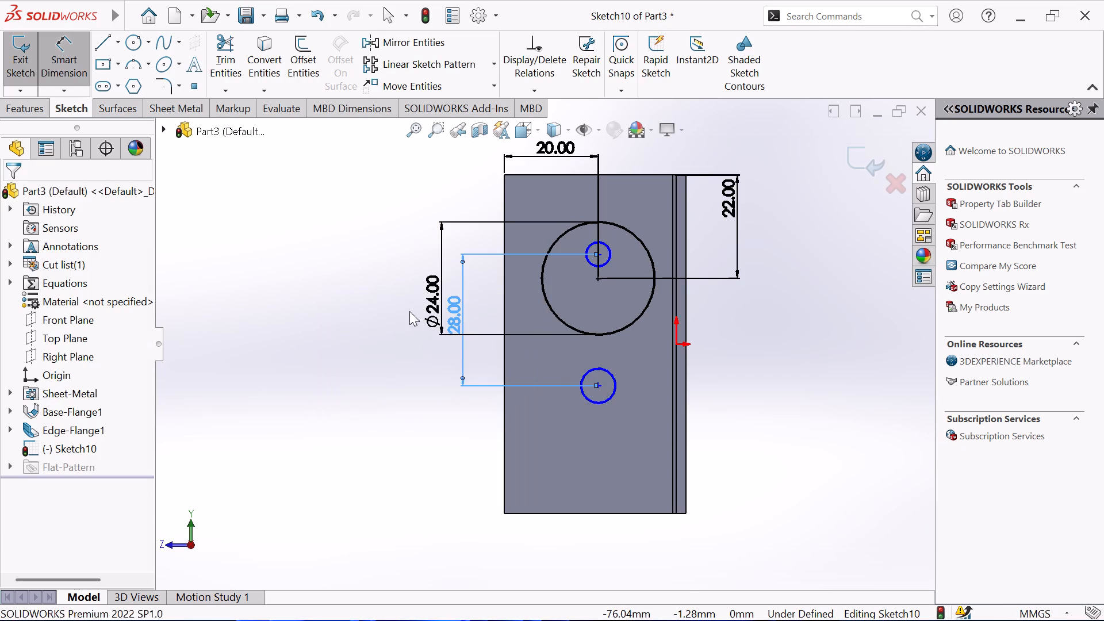
Draw a horizontal centerline about 111 mm long through the 24 mm circle's centre, extending past both sides of the flange.
click(118, 45)
click(113, 91)
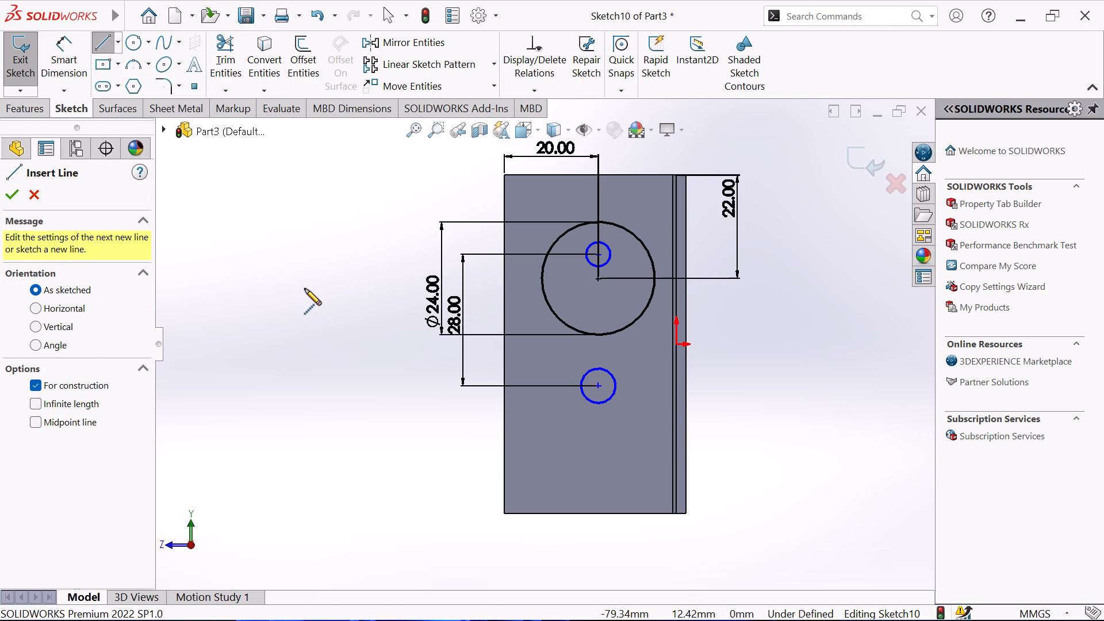
click(316, 277)
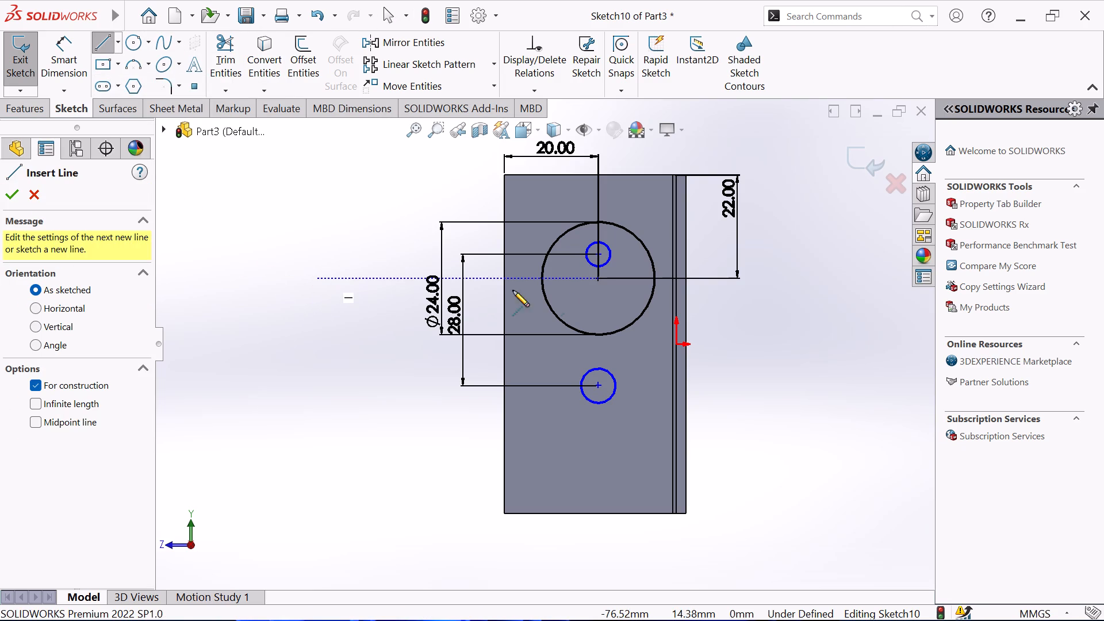
click(838, 281)
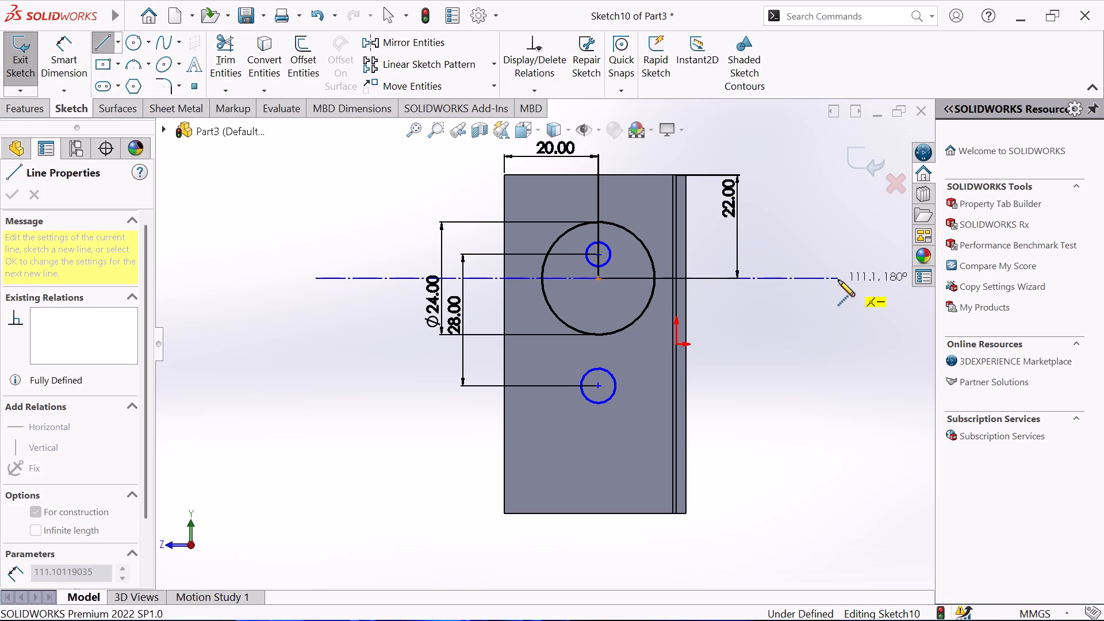
right_click(838, 262)
click(861, 269)
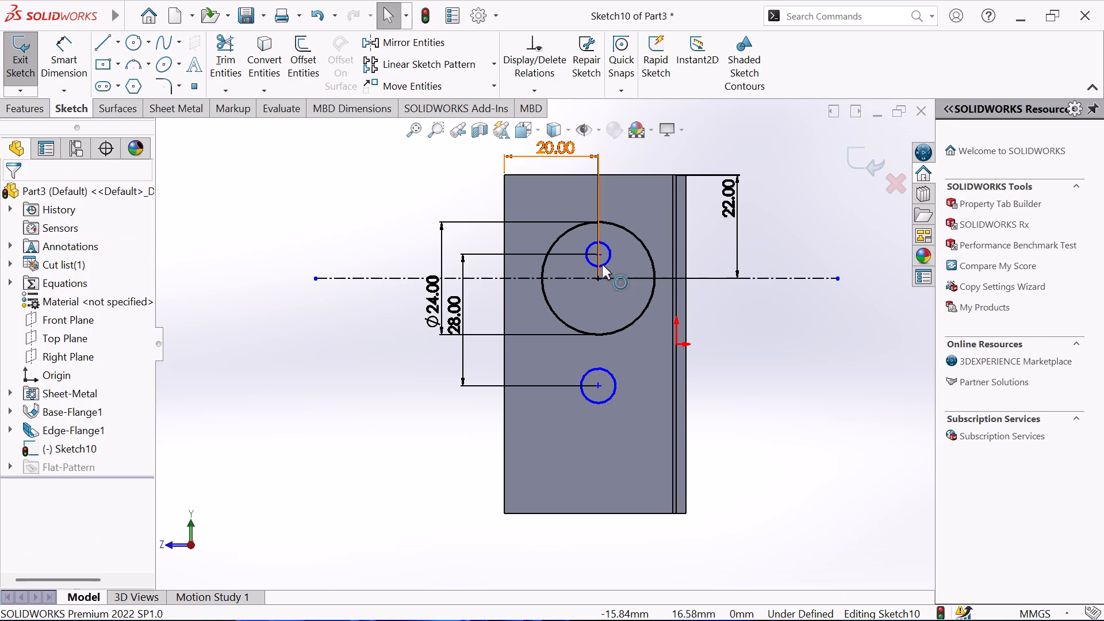
Add a Symmetric relation between the two small circles' centres about the horizontal centerline.
click(599, 256)
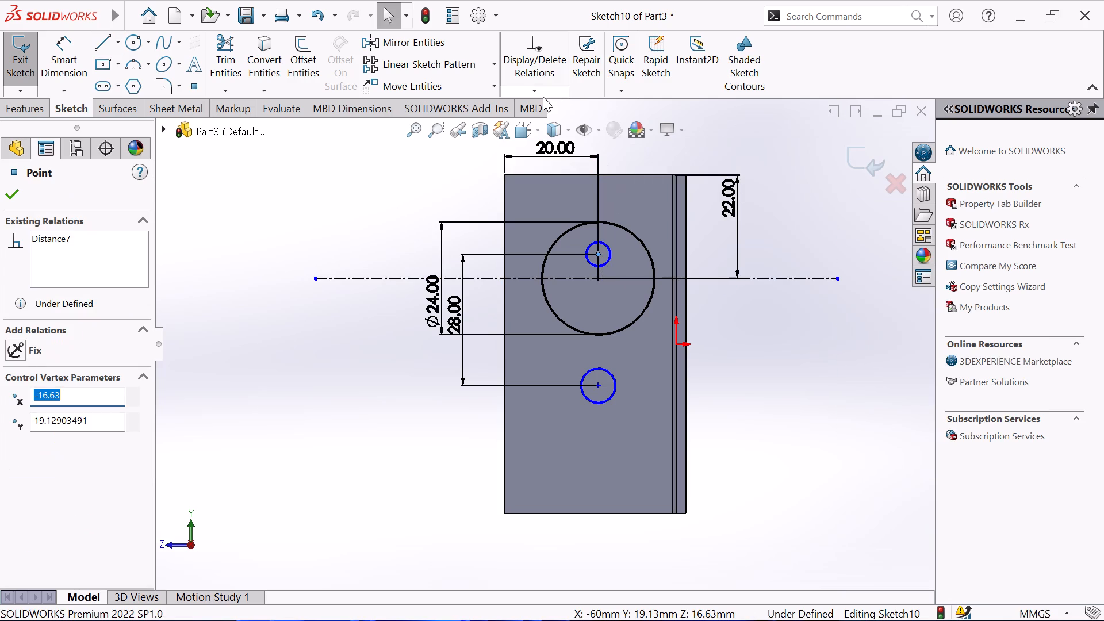
click(539, 94)
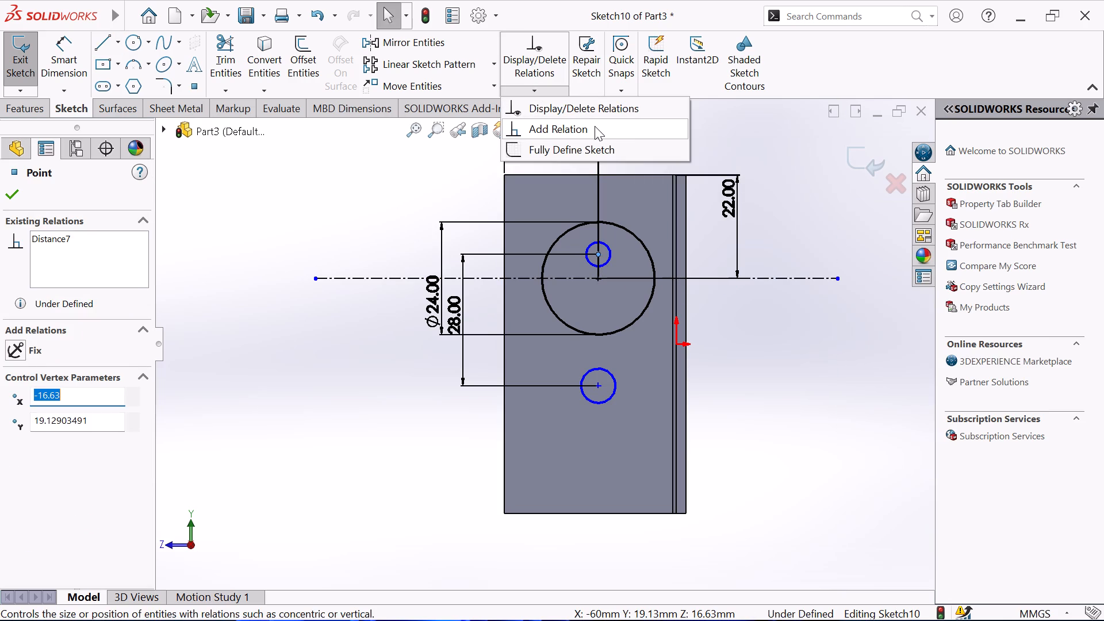
click(595, 126)
click(597, 385)
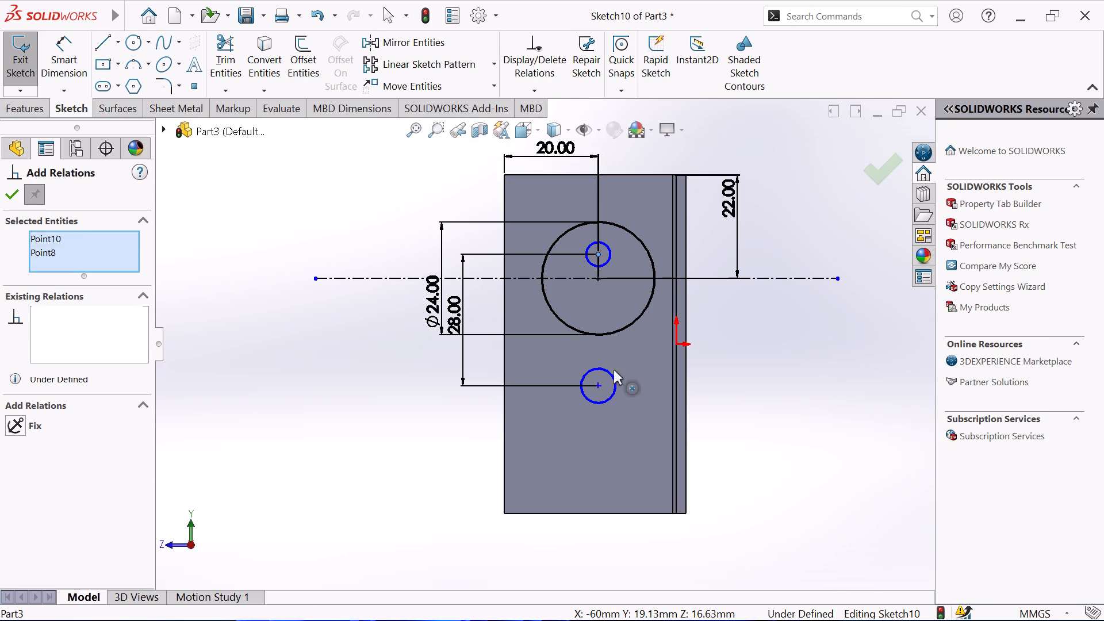
click(787, 279)
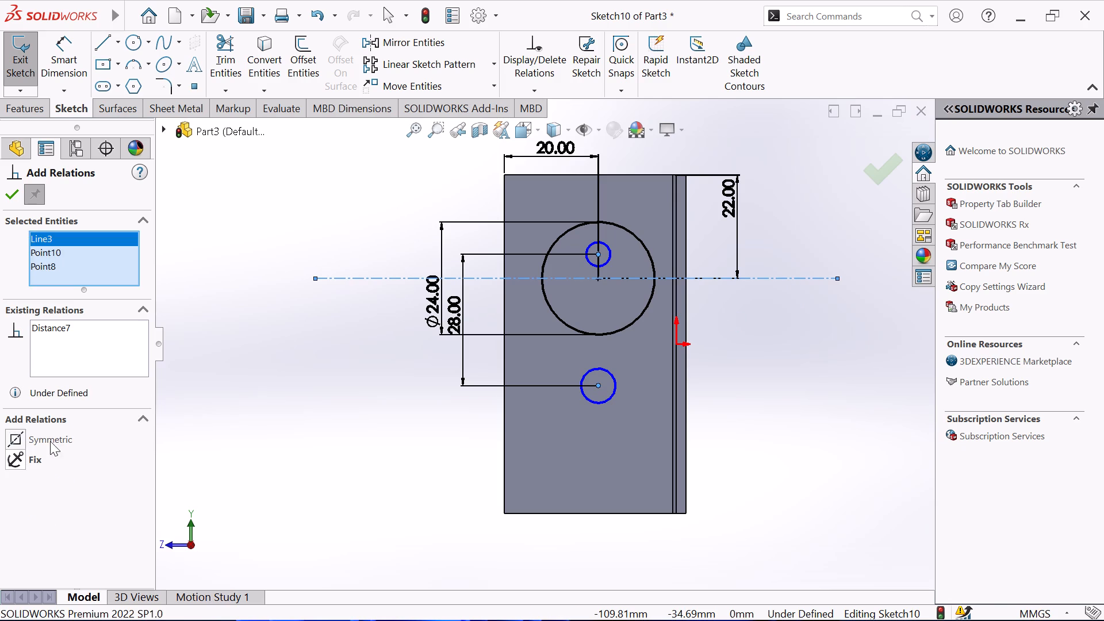
click(24, 436)
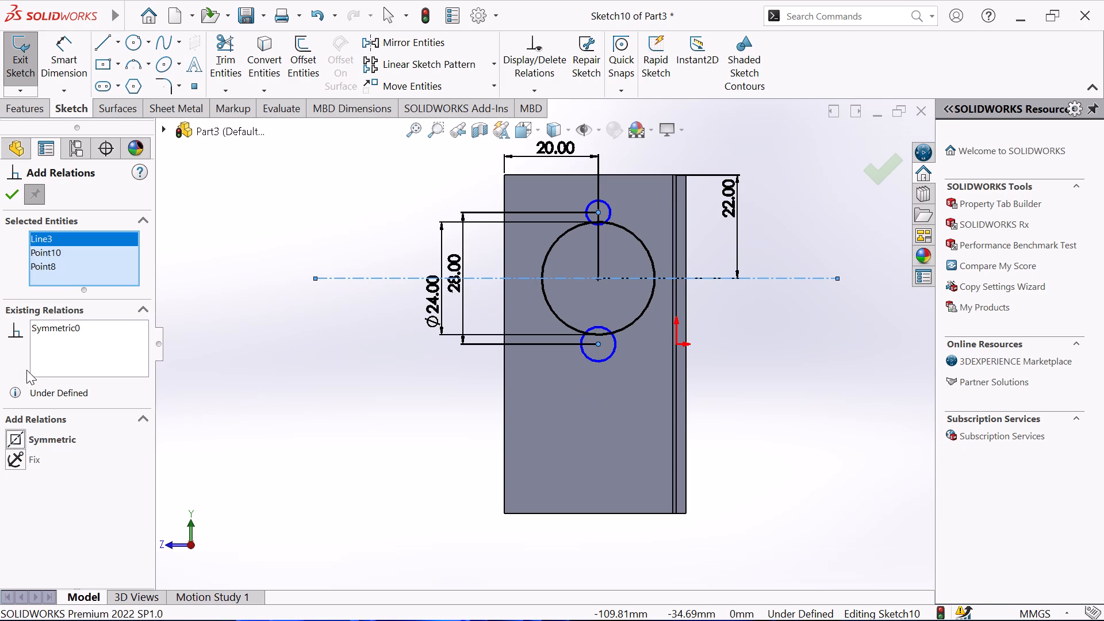
click(6, 196)
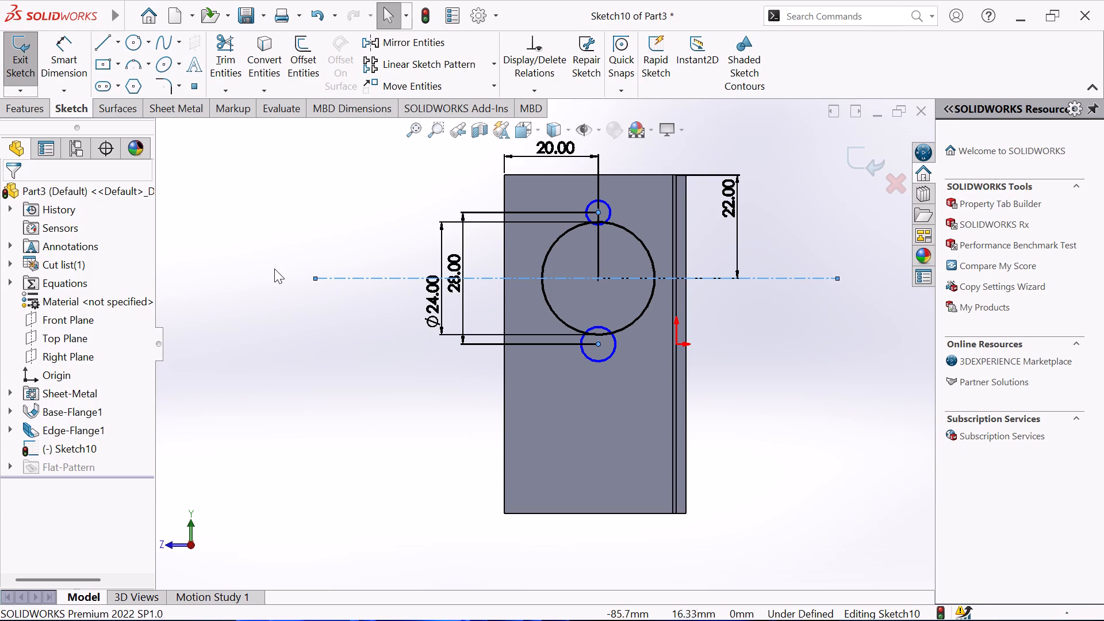
Dimension the diameters of the lower and upper small circles to 3.5 mm each.
click(63, 49)
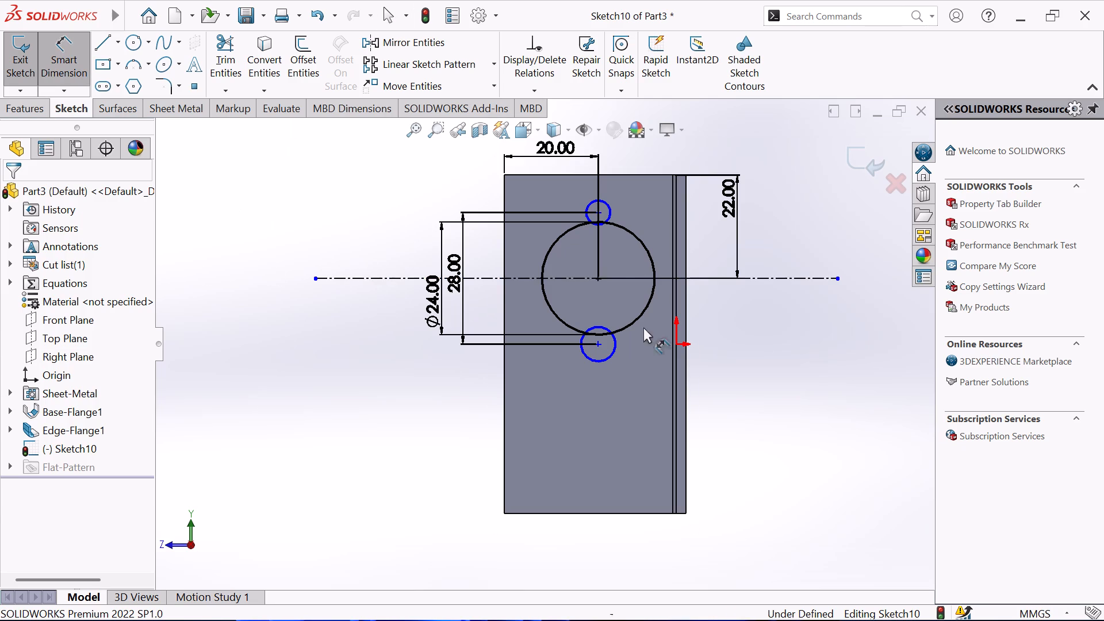
click(614, 353)
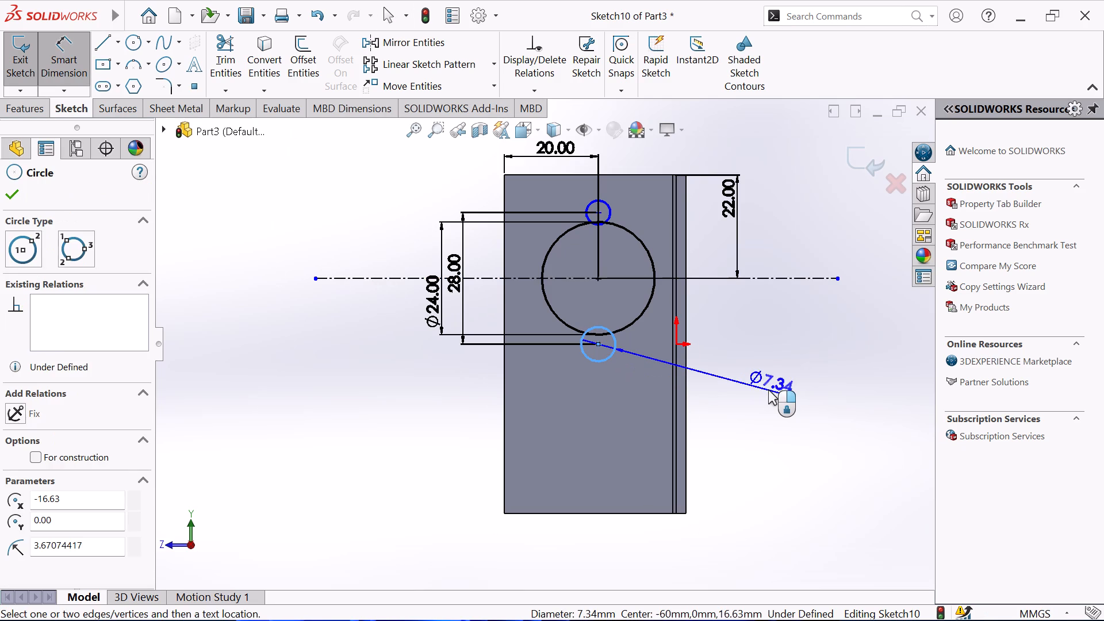
click(768, 390)
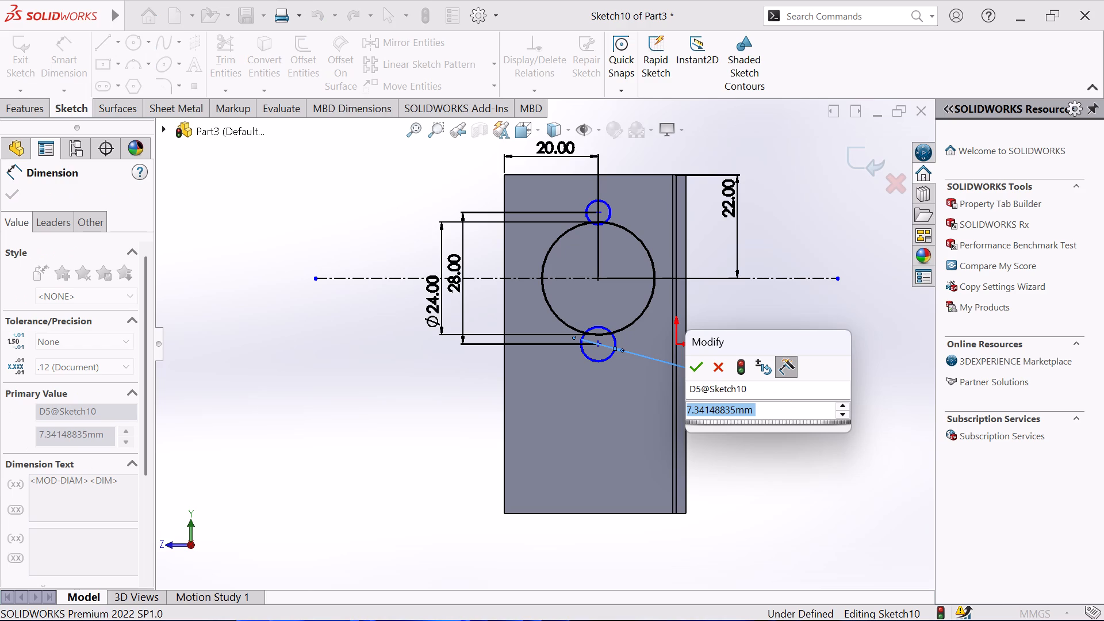
text(3.5)
key(Return)
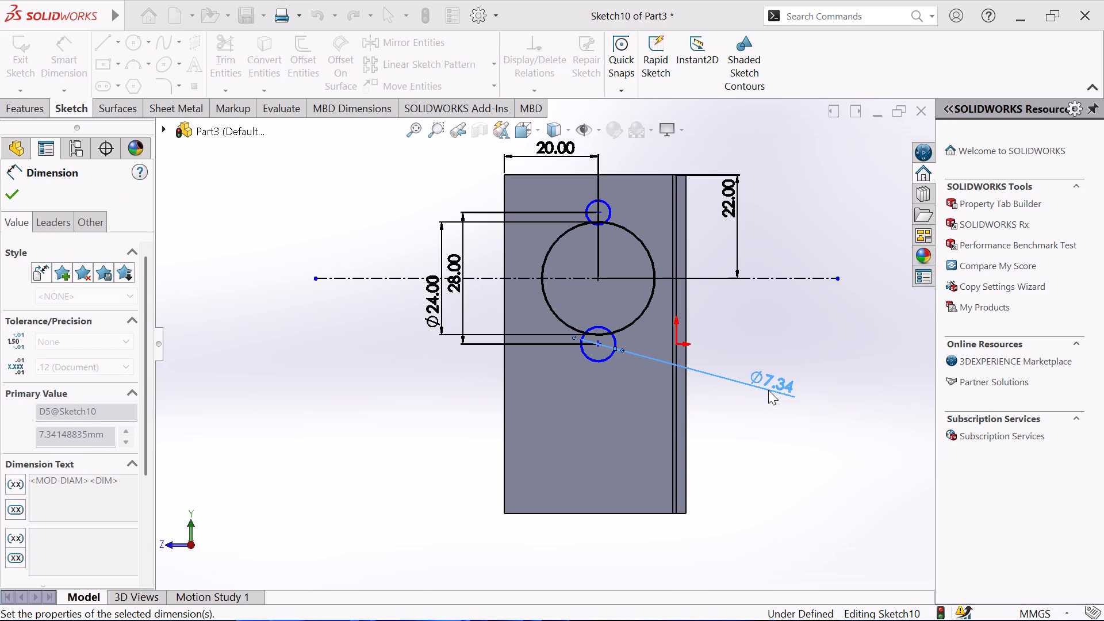
click(607, 204)
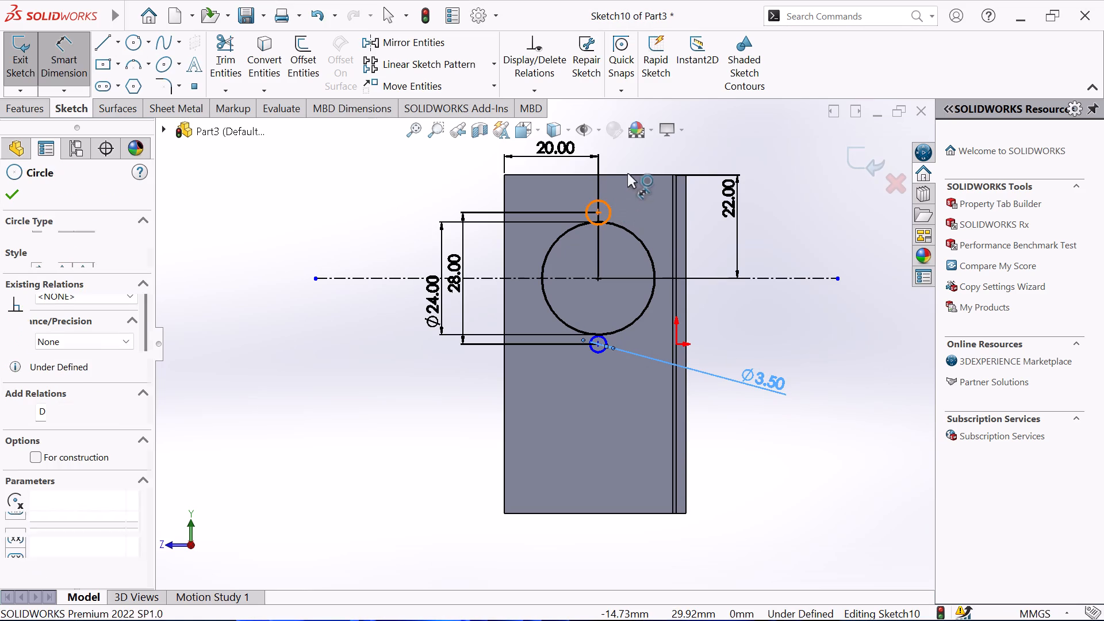
click(642, 159)
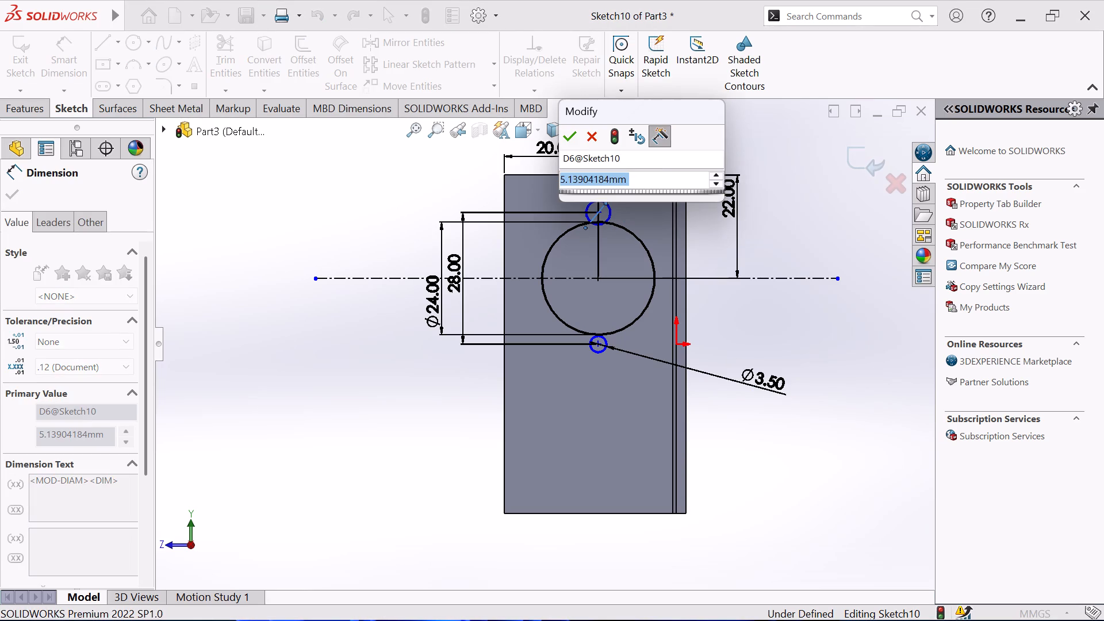
text(3.5)
key(Return)
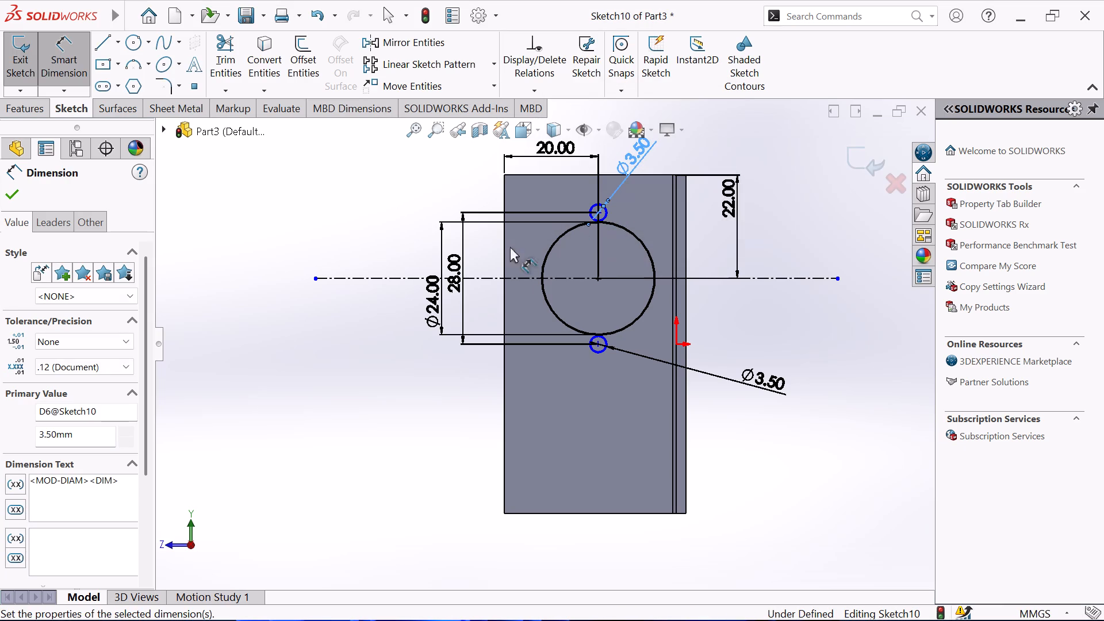
right_click(374, 326)
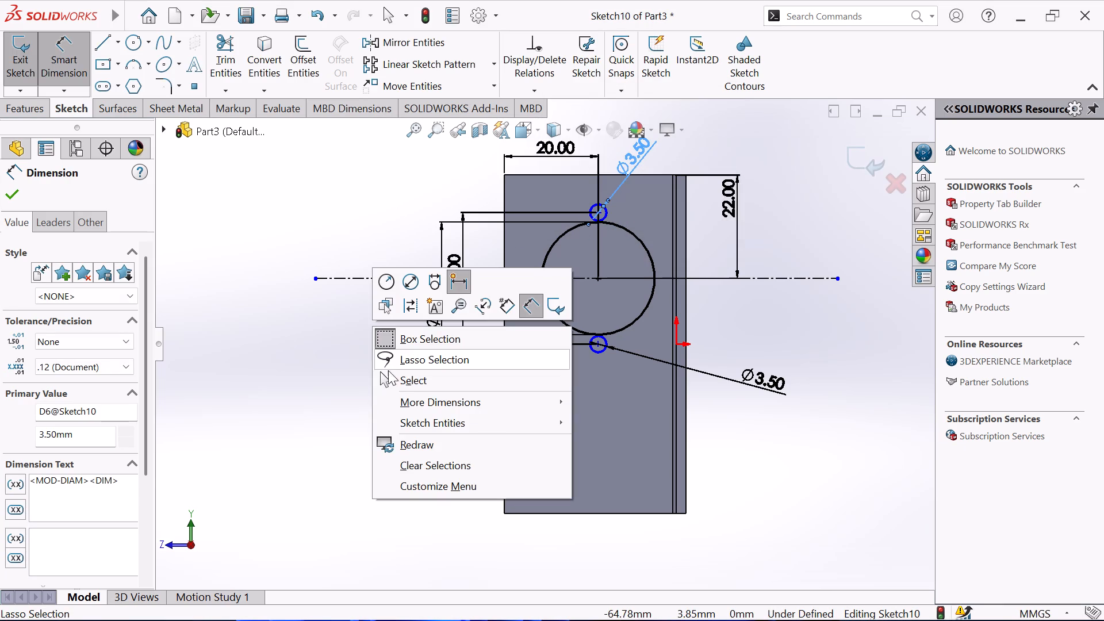
click(396, 383)
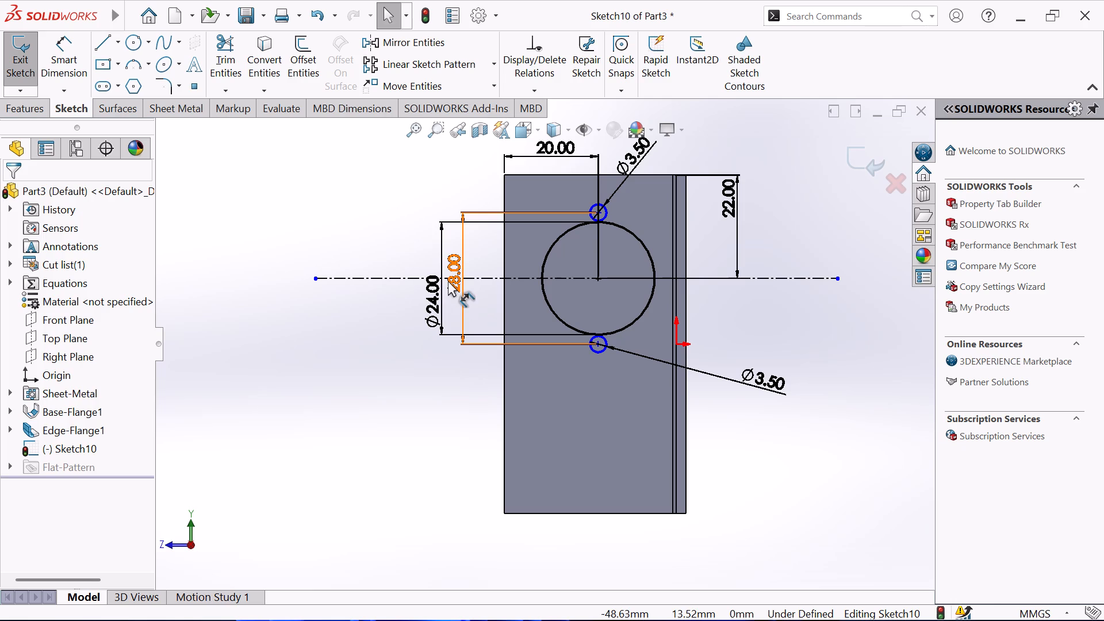
Delete the vertical distance dimension between the two small circles' centres.
right_click(285, 309)
drag(255, 247, 258, 252)
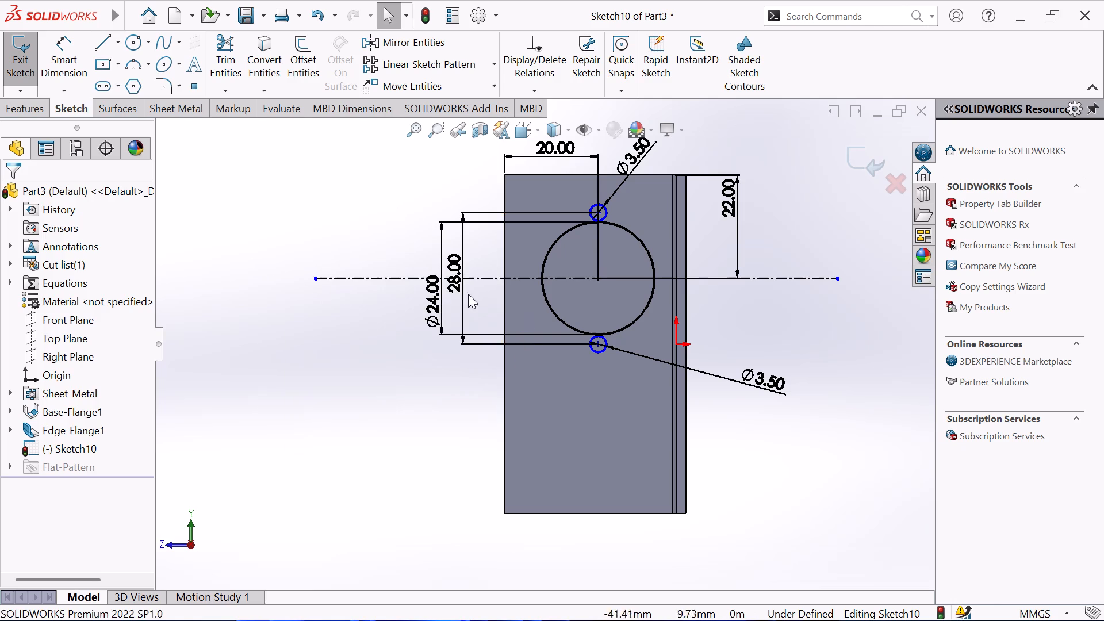
click(455, 287)
key(Delete)
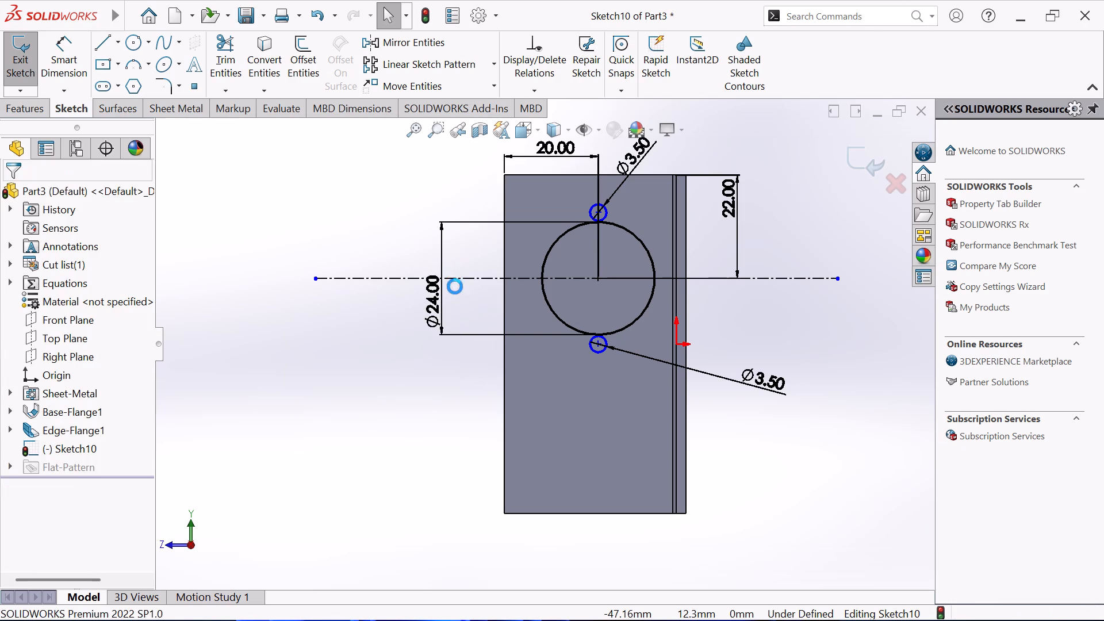
Dimension the upper small circle's centre 7 mm from the flange's upper short edge.
click(76, 57)
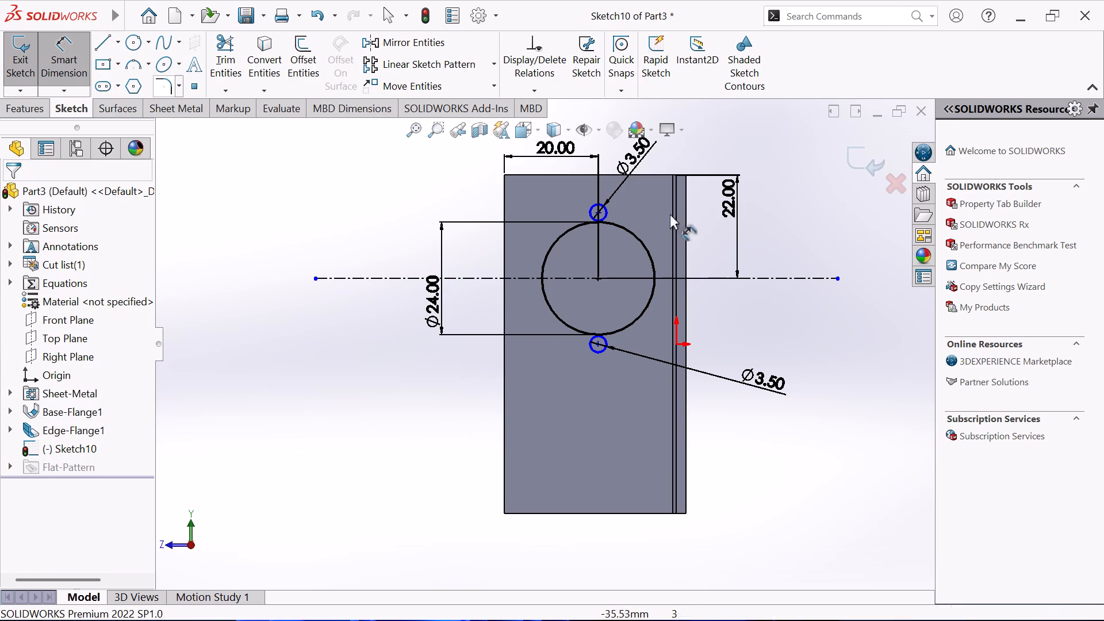
click(639, 175)
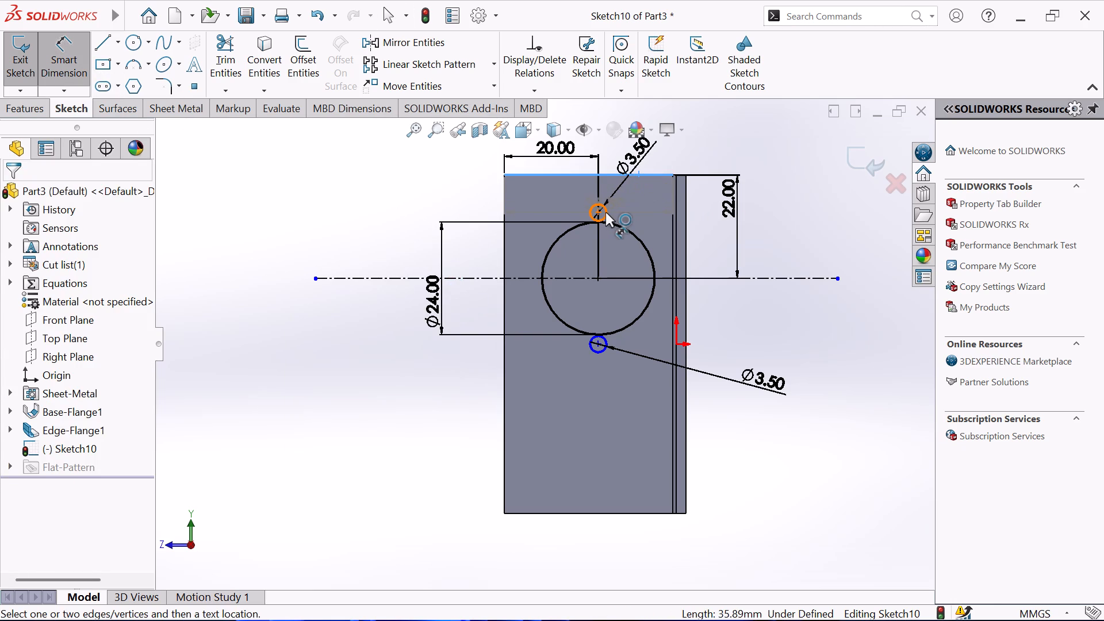
click(607, 212)
click(707, 188)
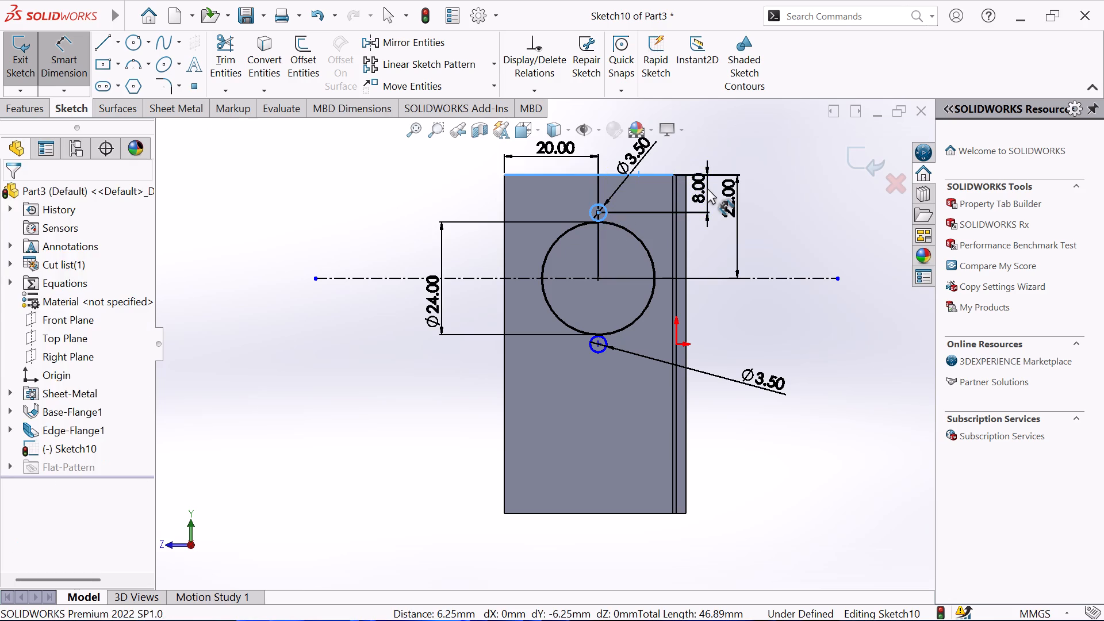
key(7)
key(Return)
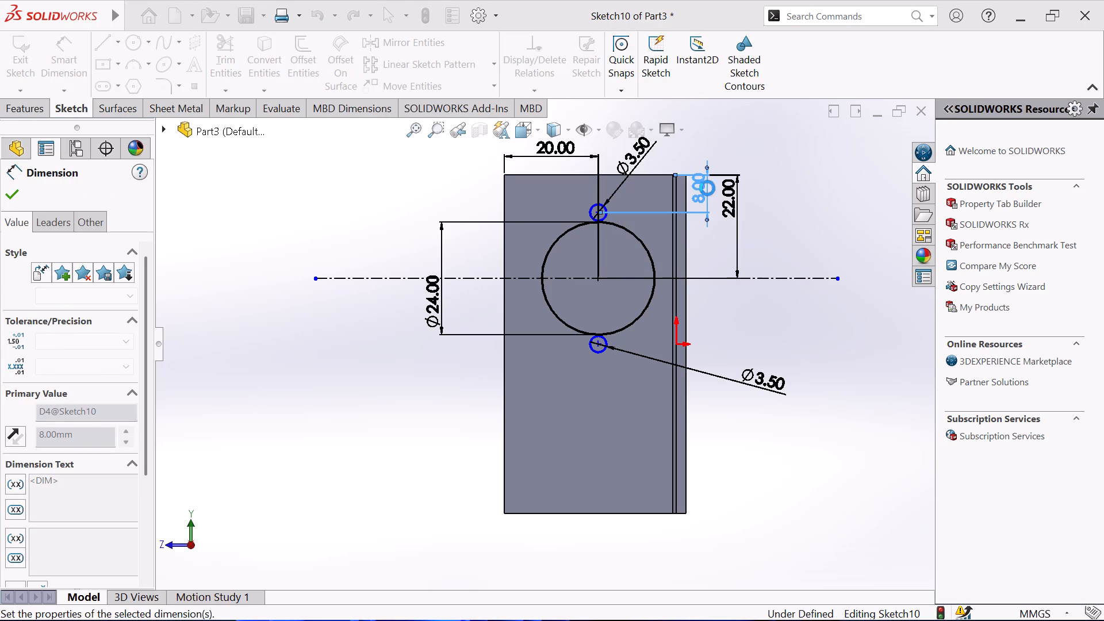
Set the upper small circle's distance from the flange's upper short edge to 6 mm.
double_click(707, 188)
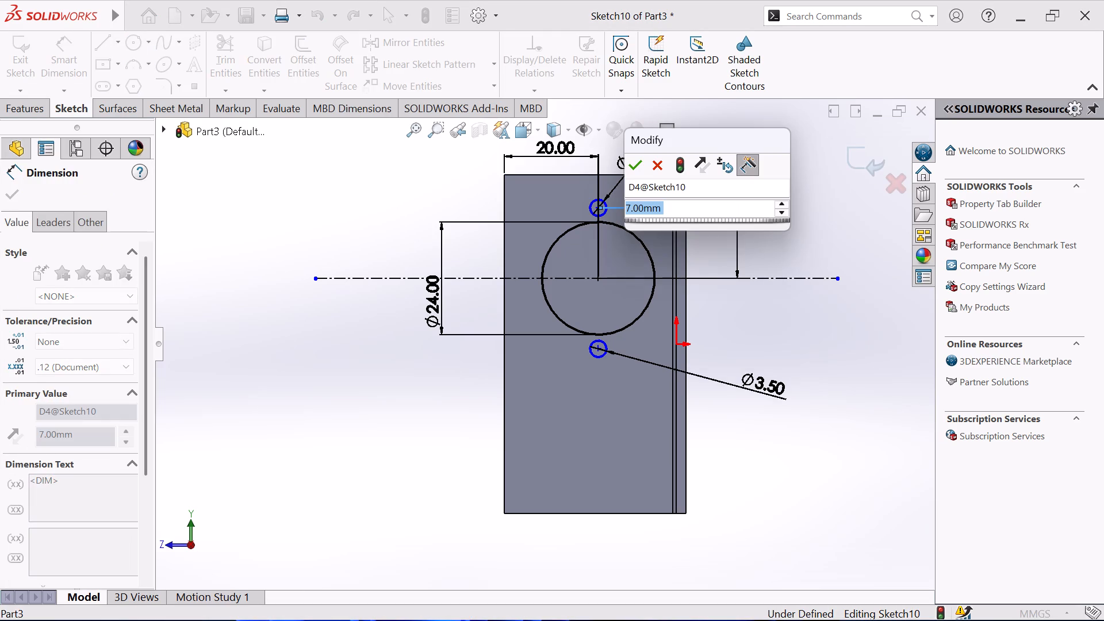
key(6)
key(Return)
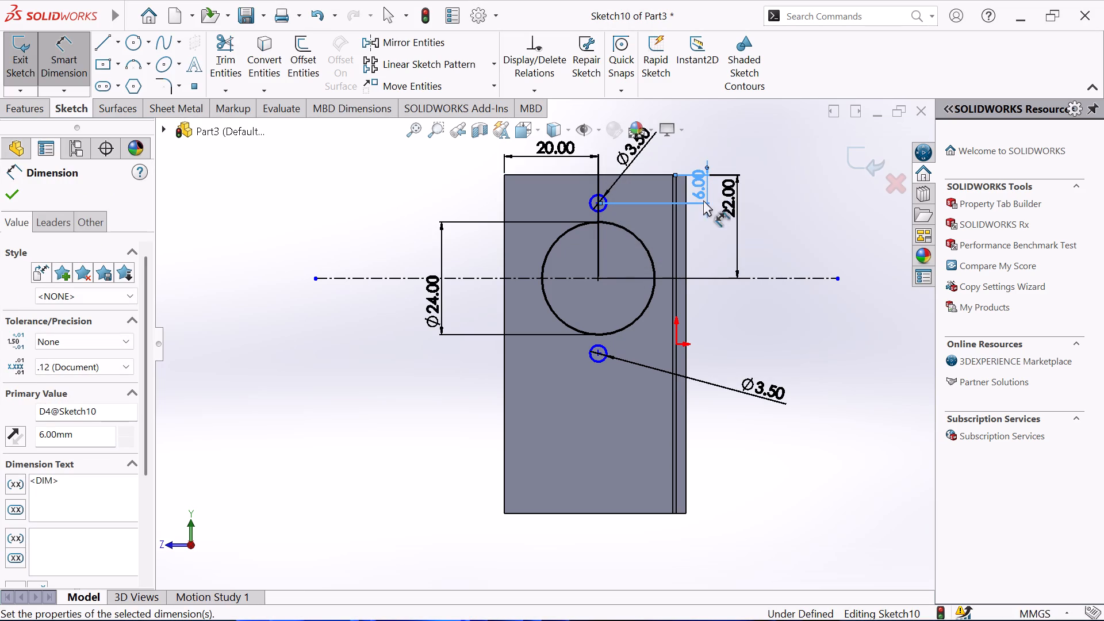
right_click(227, 218)
click(284, 271)
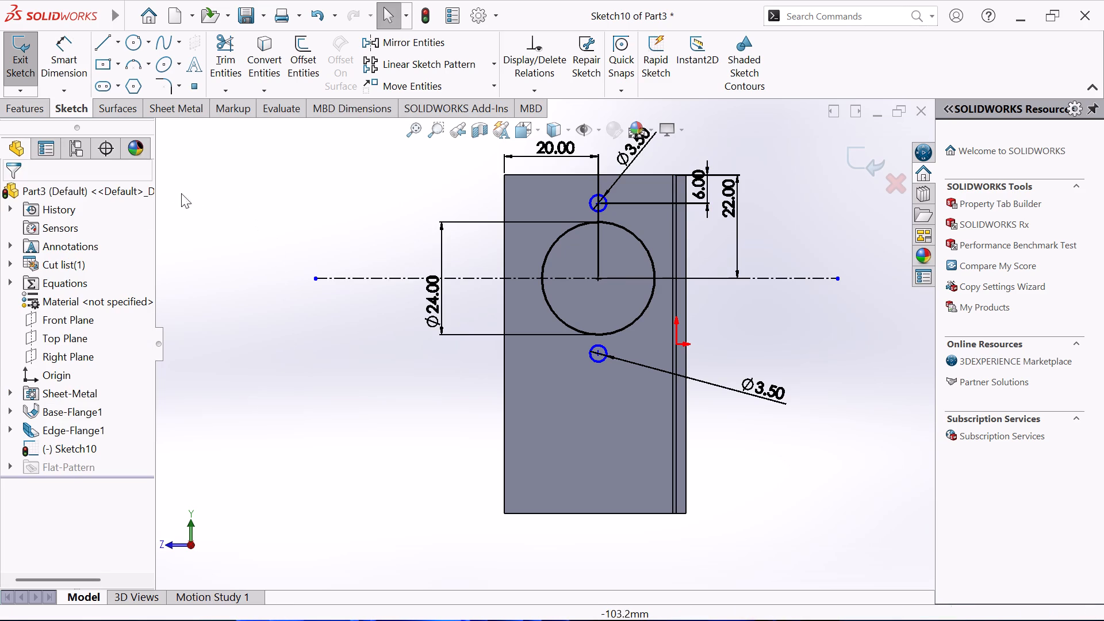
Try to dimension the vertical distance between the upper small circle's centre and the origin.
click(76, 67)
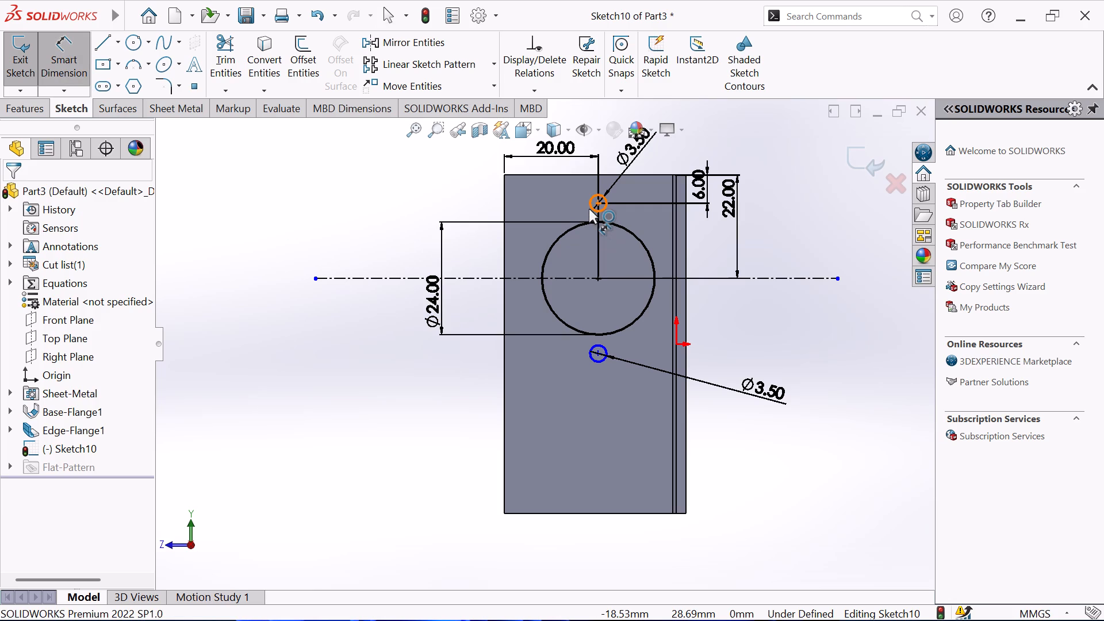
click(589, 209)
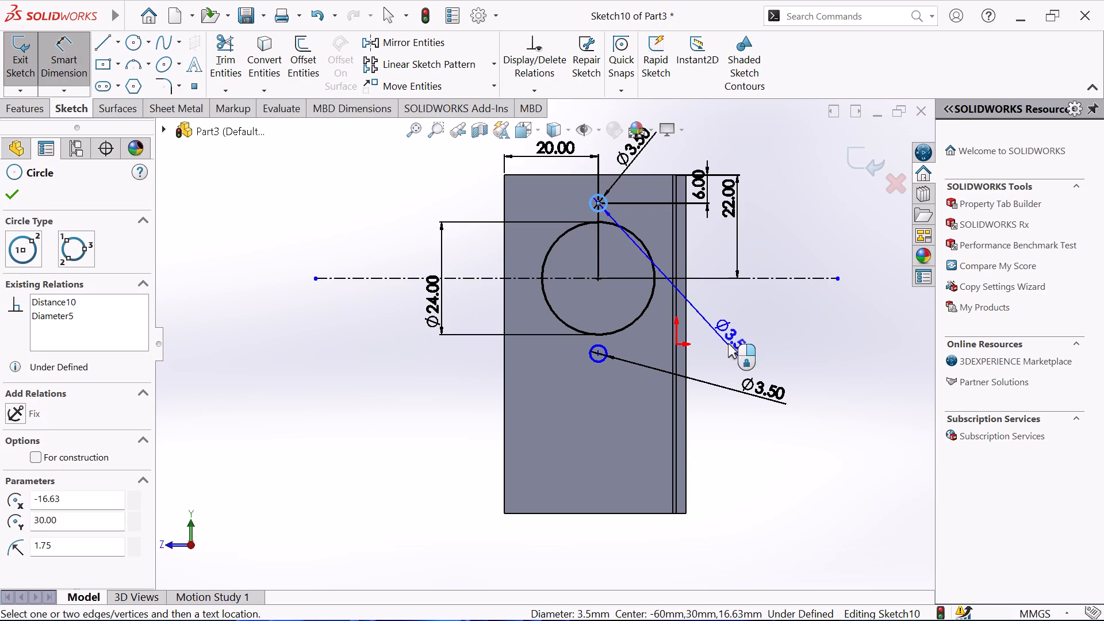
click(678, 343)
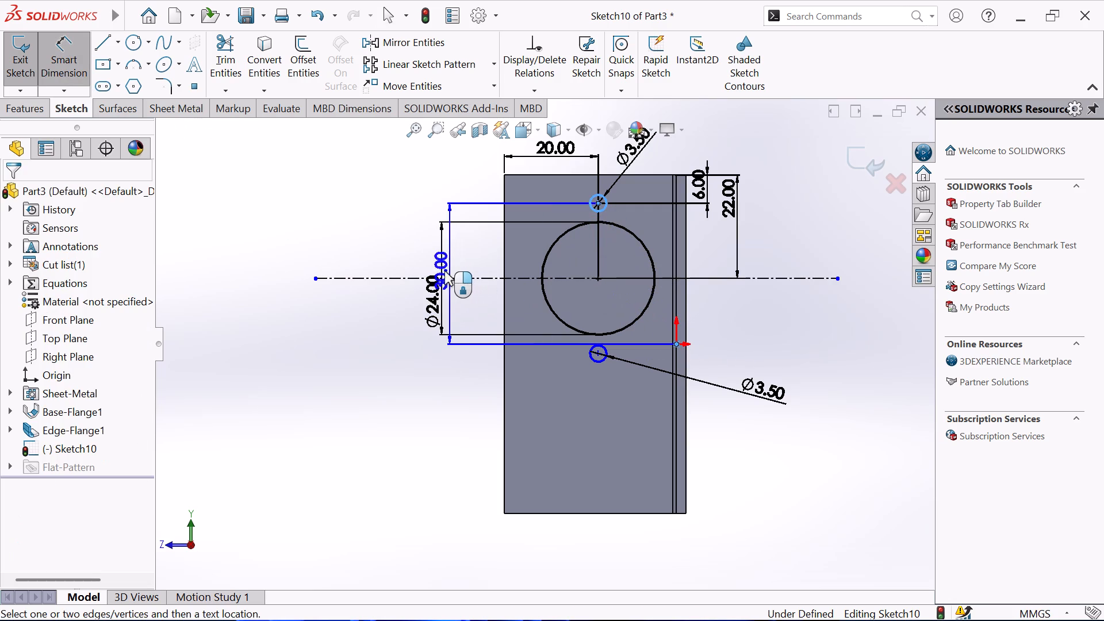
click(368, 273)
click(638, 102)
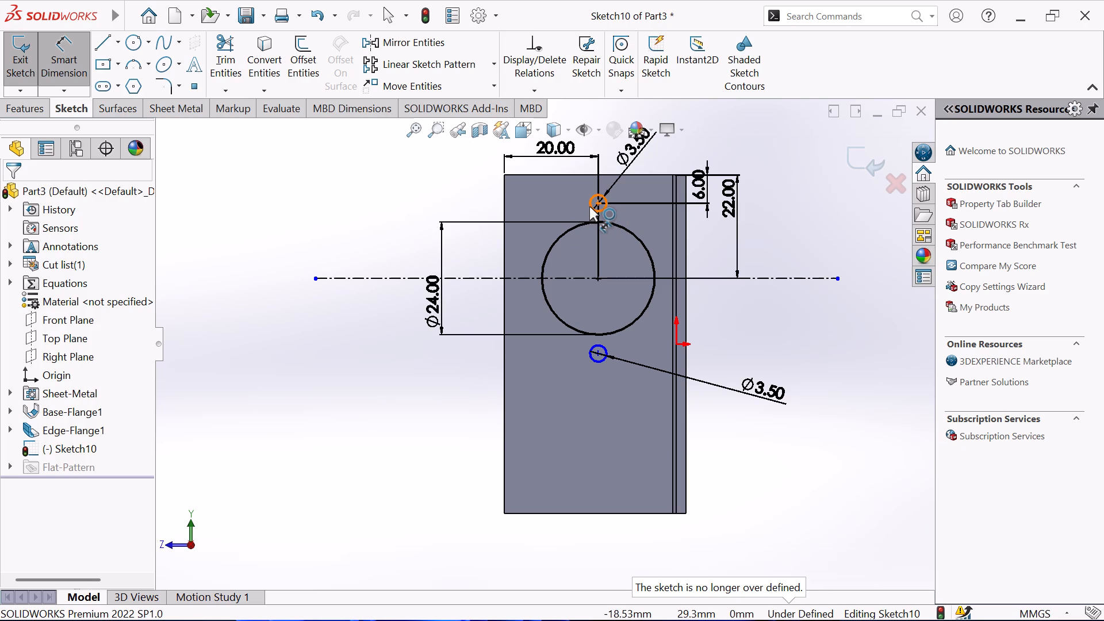
Dimension the upper small circle's centre 20 mm from the edge flange's free long edge, opposite the bend.
click(589, 206)
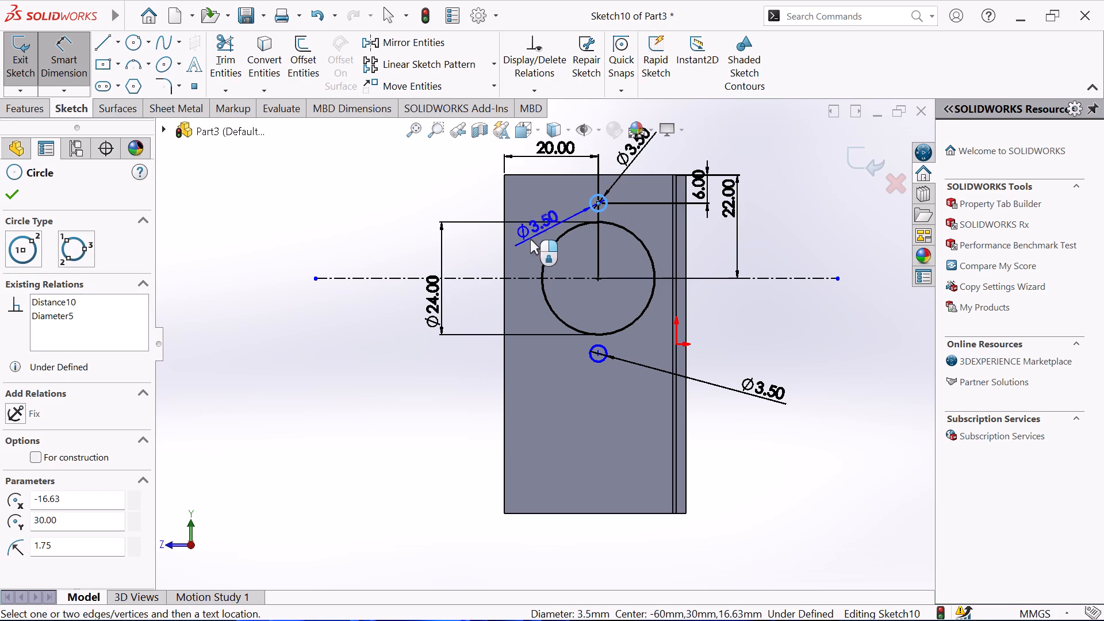
click(504, 231)
click(529, 198)
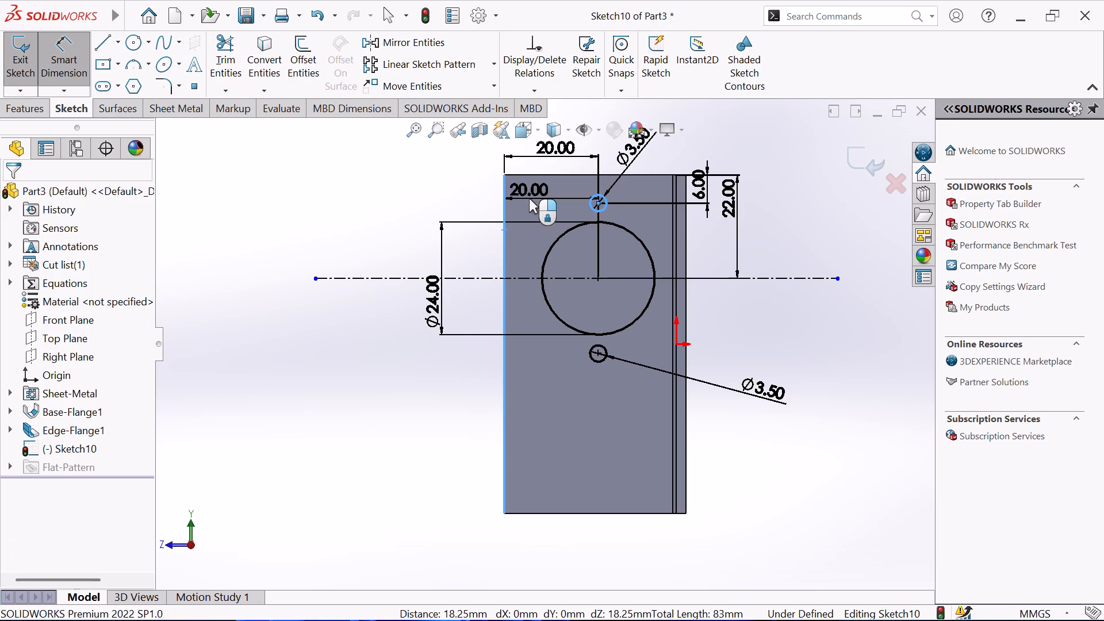
click(460, 182)
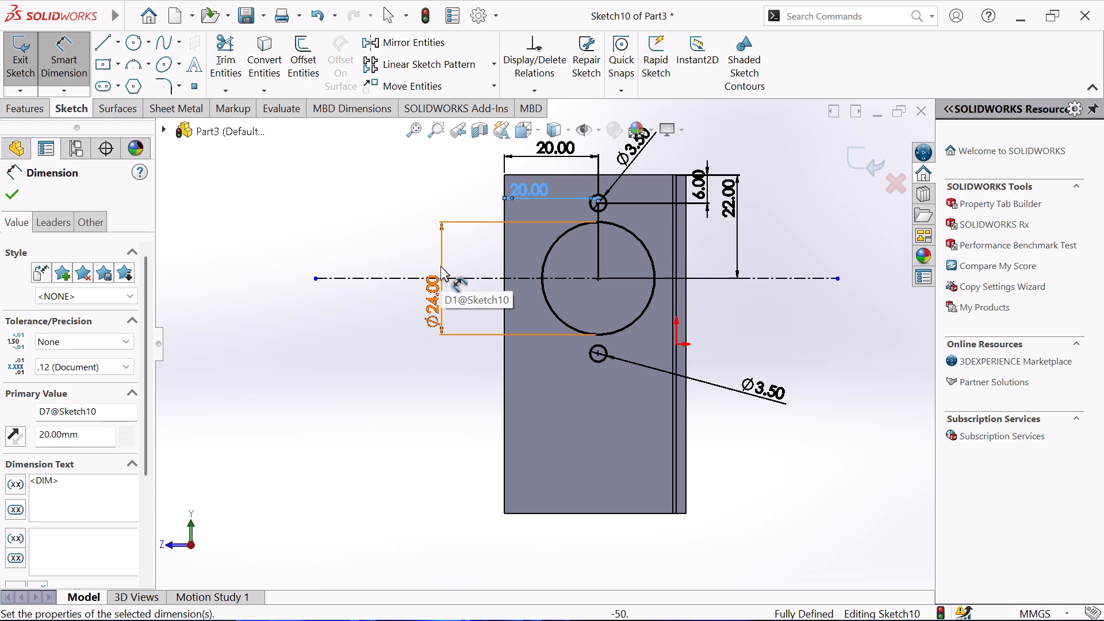
click(5, 192)
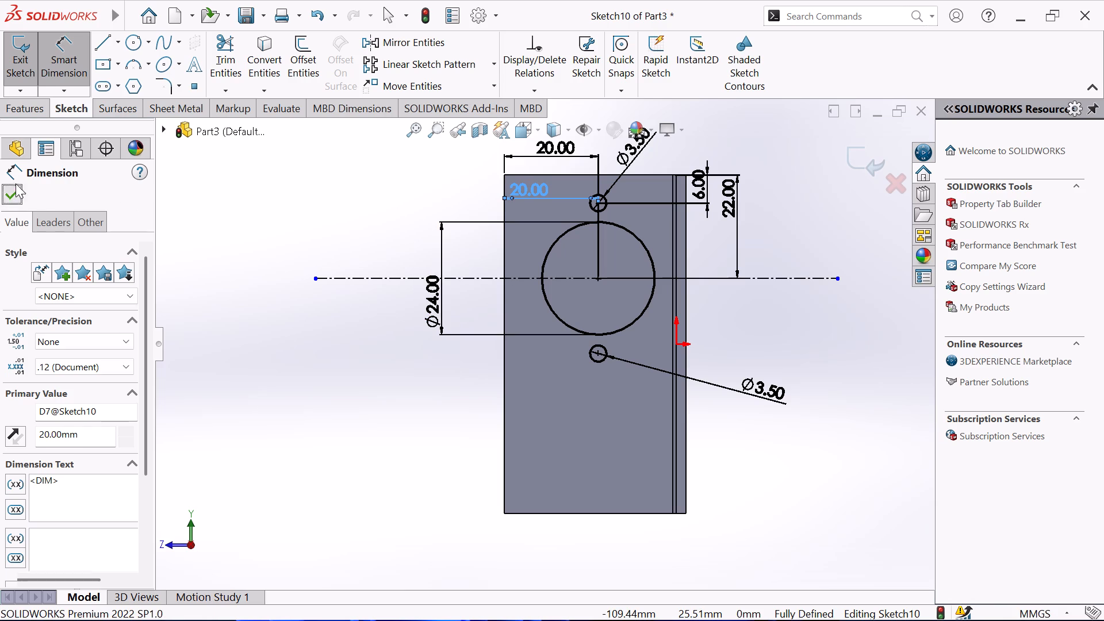
Extrude-cut the 24 mm circle and the two 3.5 mm circles through the edge flange with a 10 mm blind normal cut.
click(21, 102)
click(172, 120)
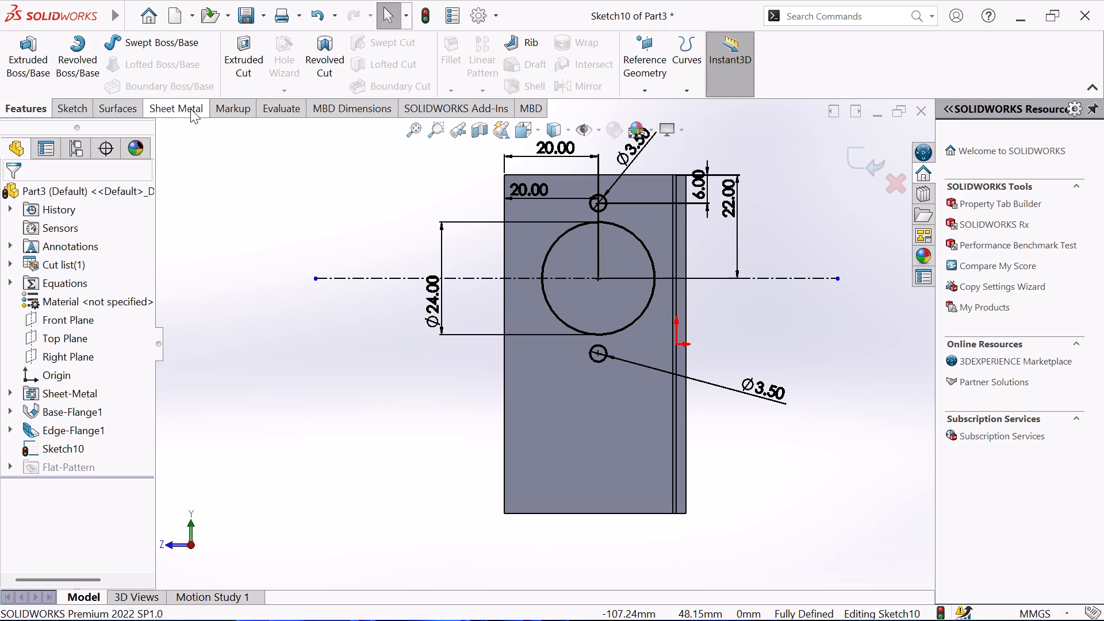
click(154, 120)
click(175, 111)
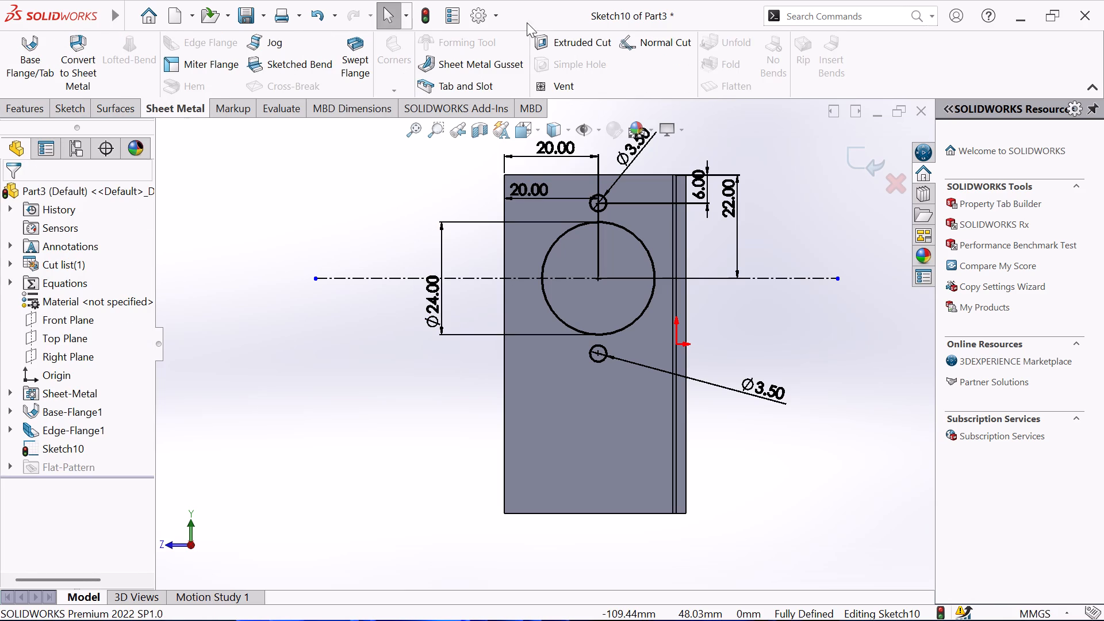
click(569, 35)
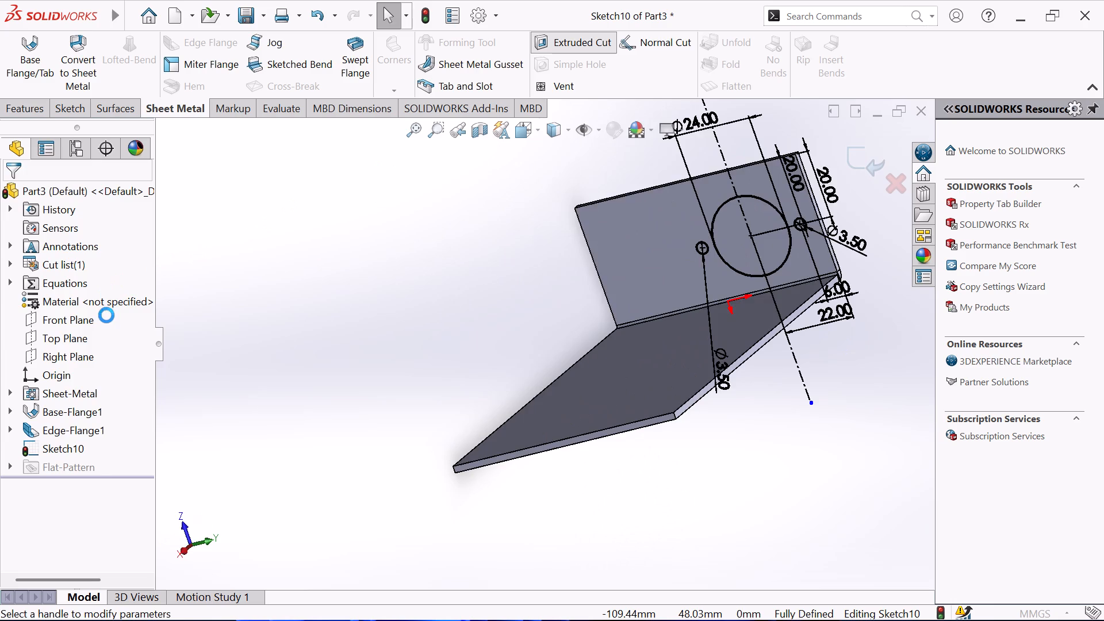
click(12, 191)
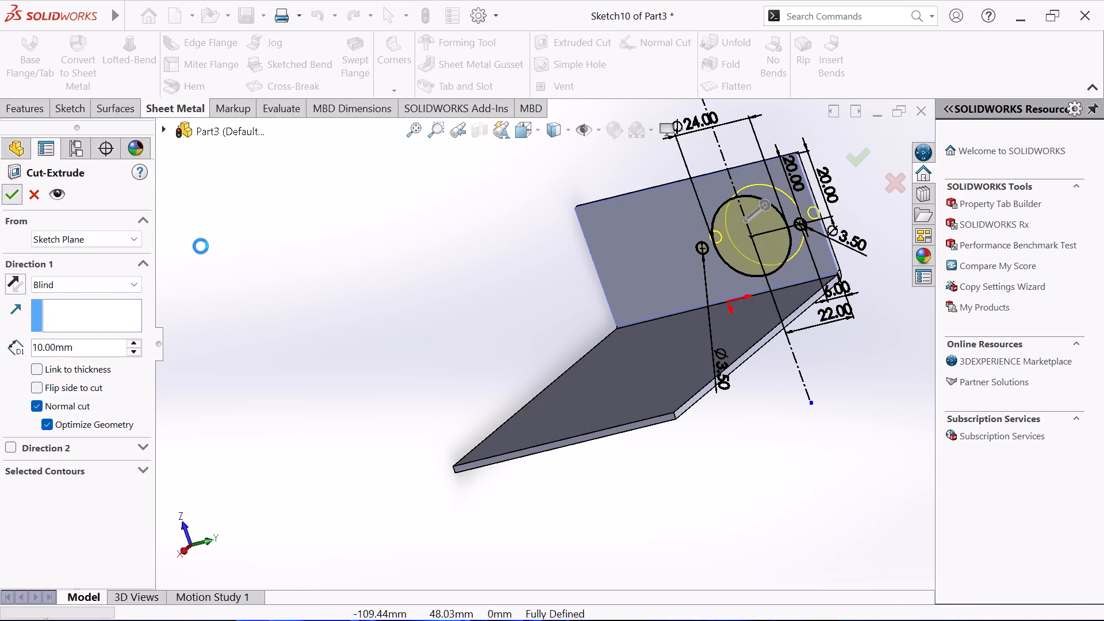
click(524, 348)
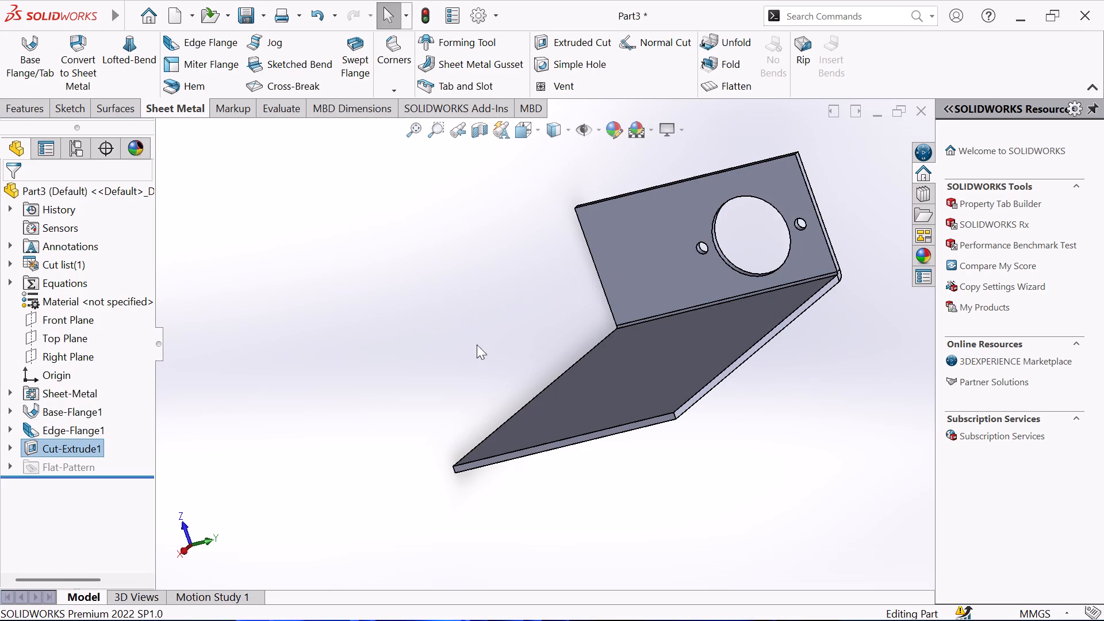
Start a new sketch on the edge flange face that carries the three holes.
middle_drag(405, 305, 463, 279)
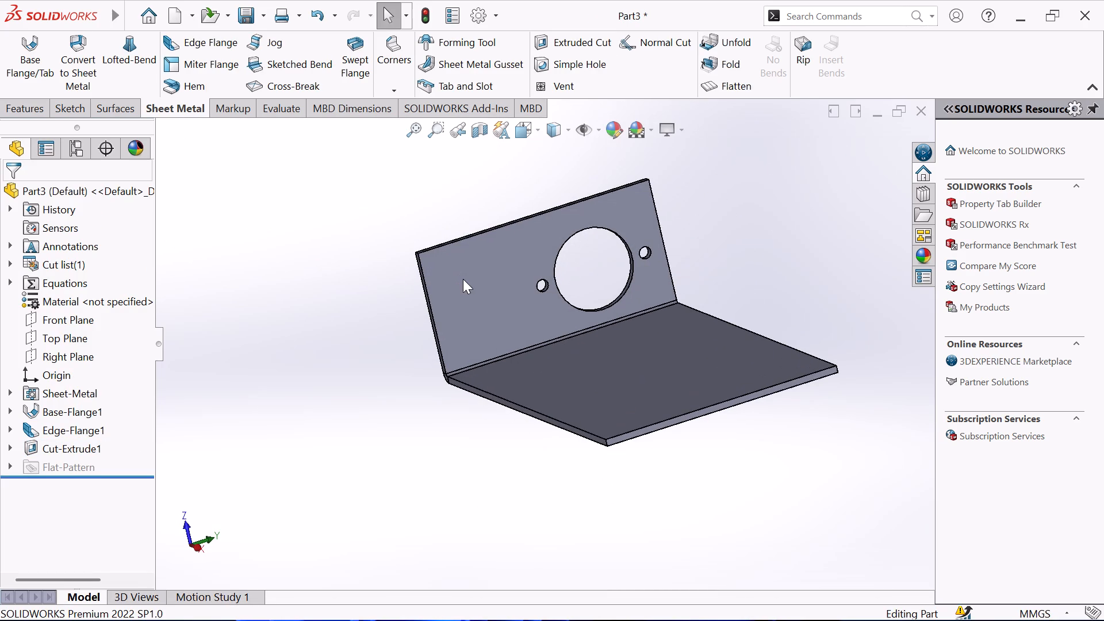
click(489, 297)
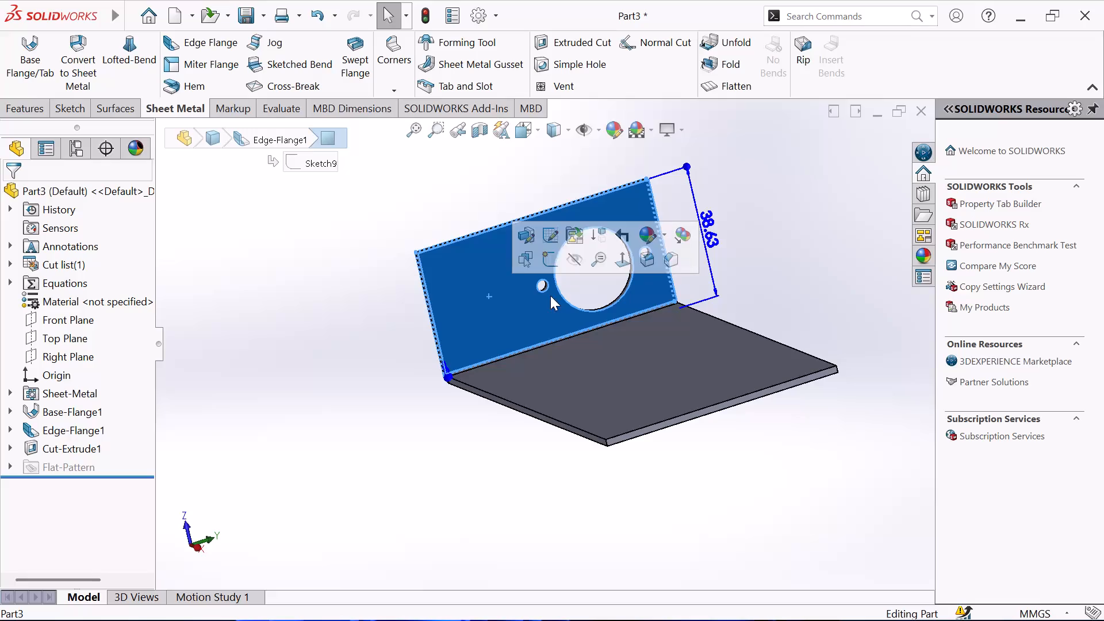
click(552, 263)
click(349, 290)
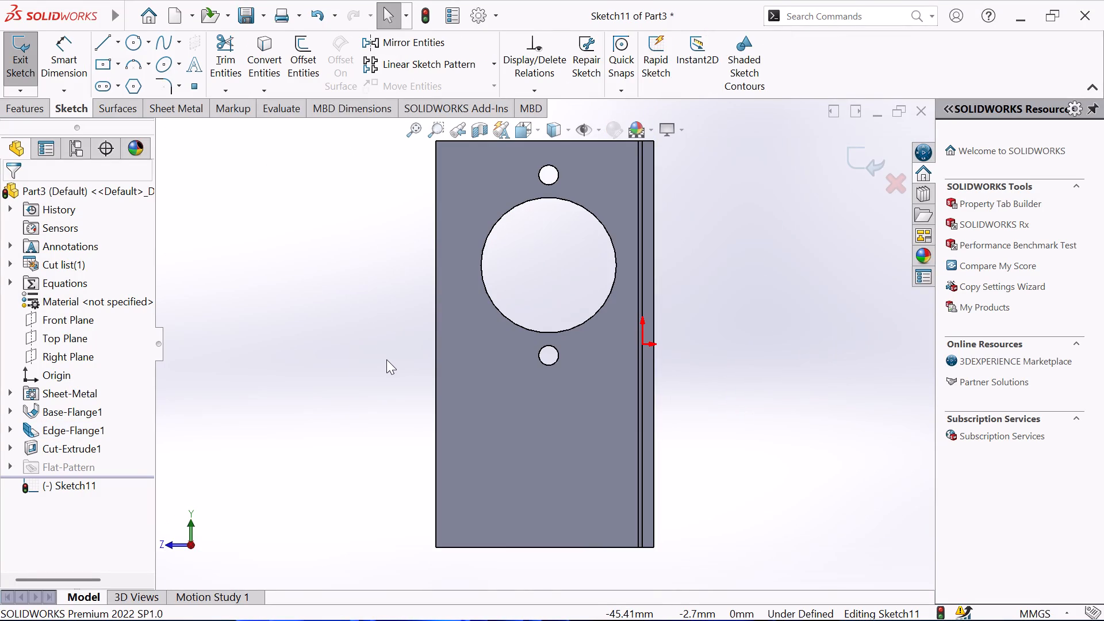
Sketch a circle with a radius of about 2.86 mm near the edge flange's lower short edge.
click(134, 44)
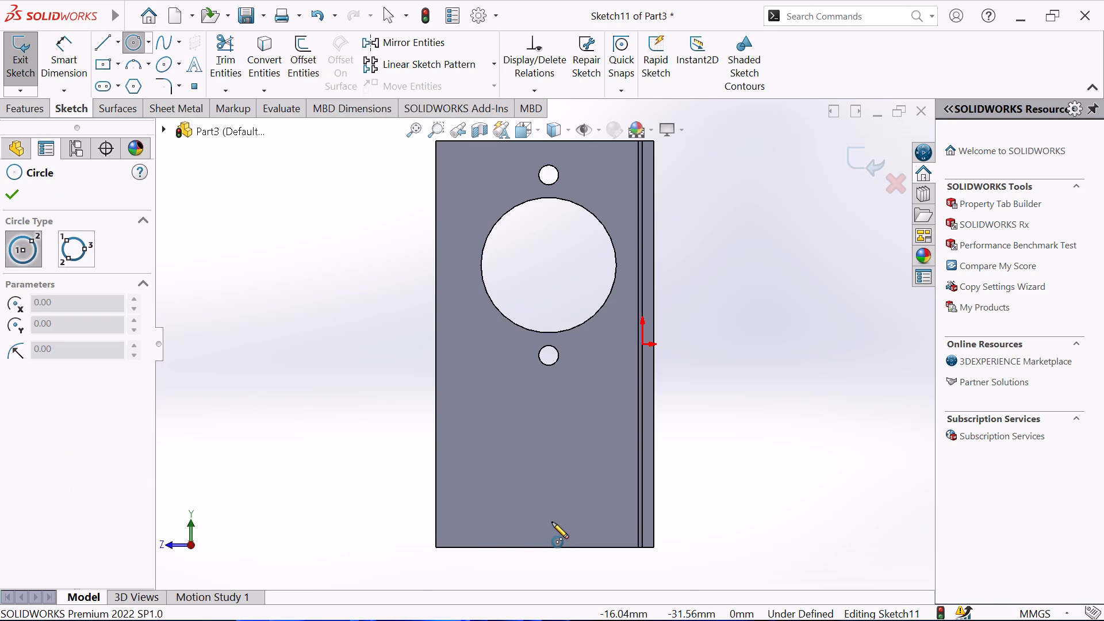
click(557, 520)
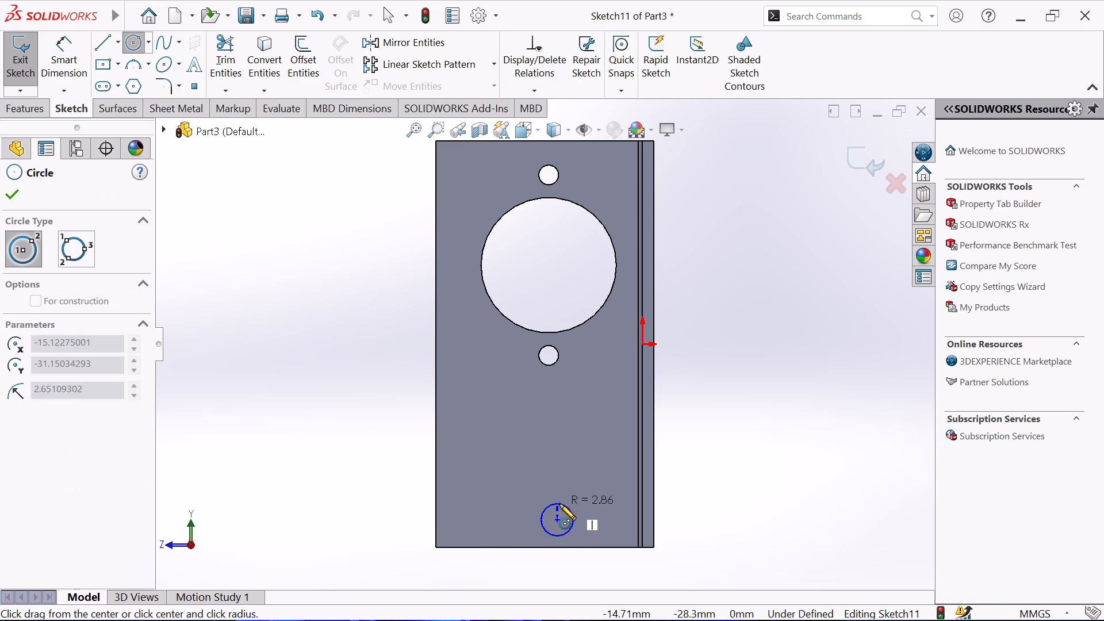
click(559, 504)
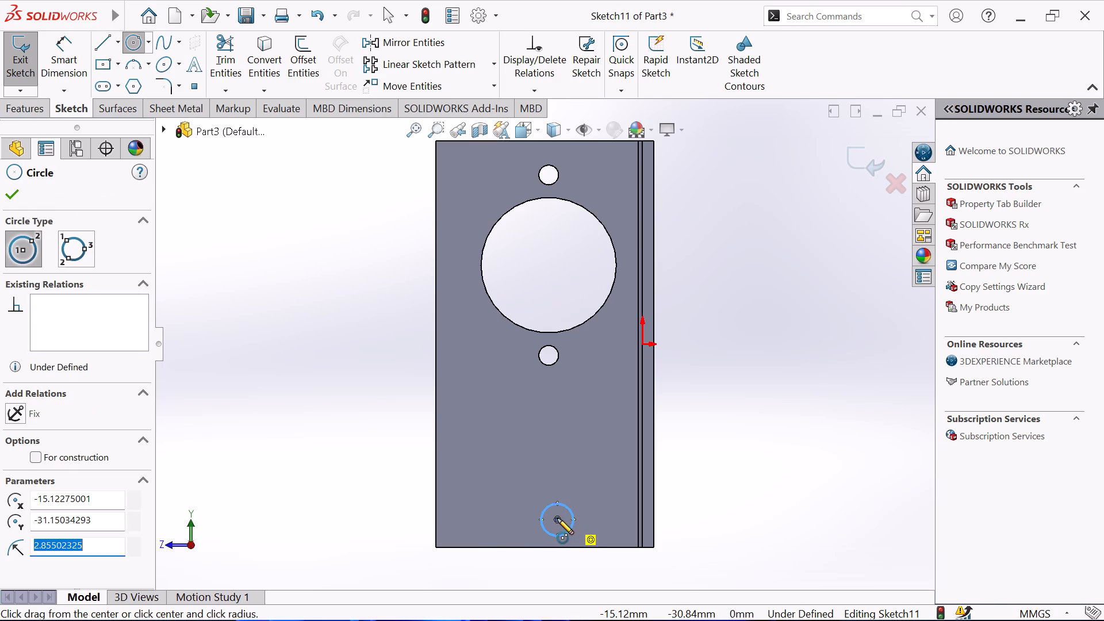
Sketch a second, concentric circle with a radius of about 4.68 mm around the small circle.
click(557, 518)
click(562, 494)
right_click(394, 489)
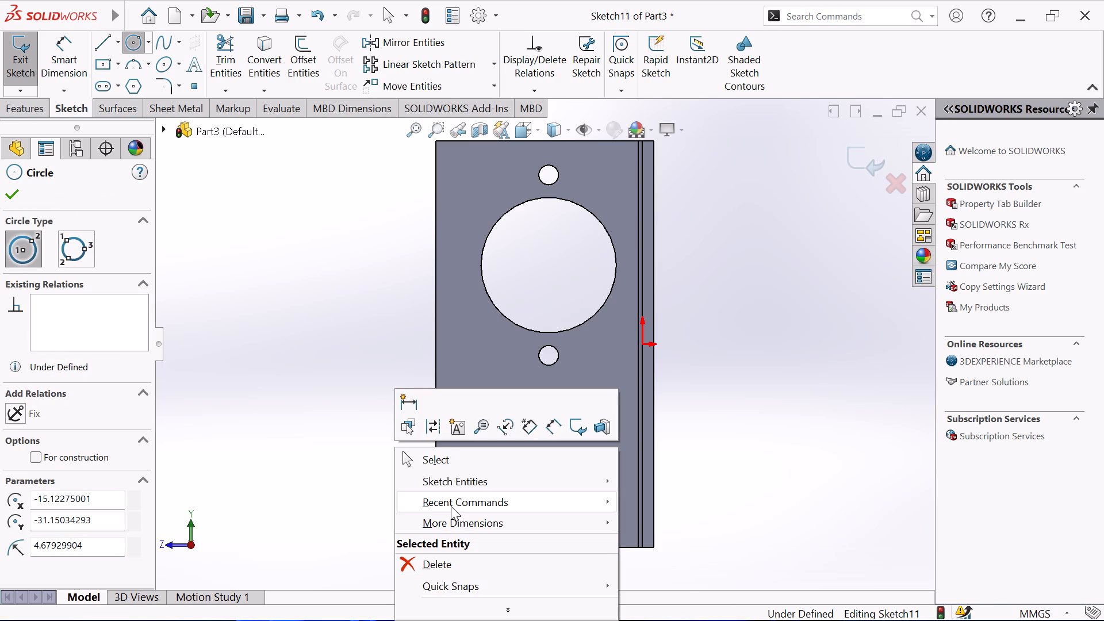
click(451, 465)
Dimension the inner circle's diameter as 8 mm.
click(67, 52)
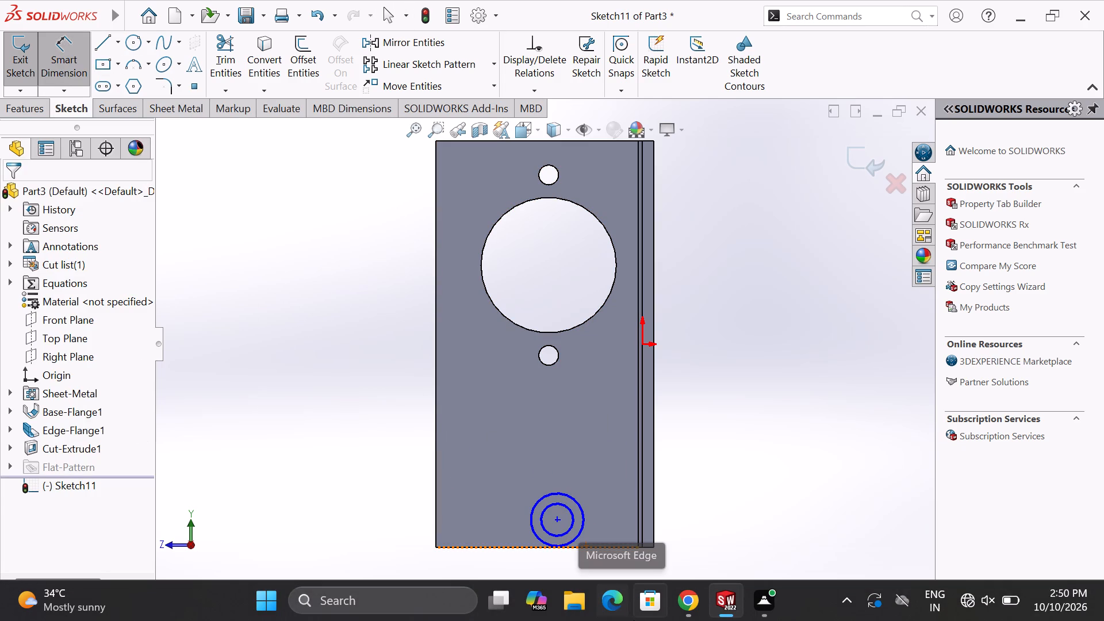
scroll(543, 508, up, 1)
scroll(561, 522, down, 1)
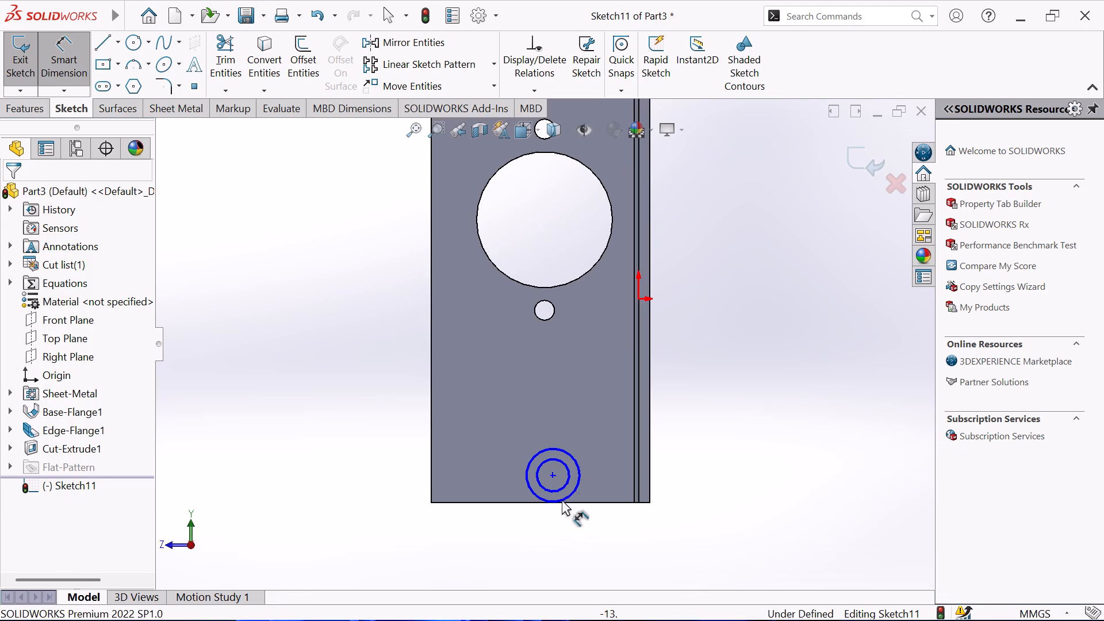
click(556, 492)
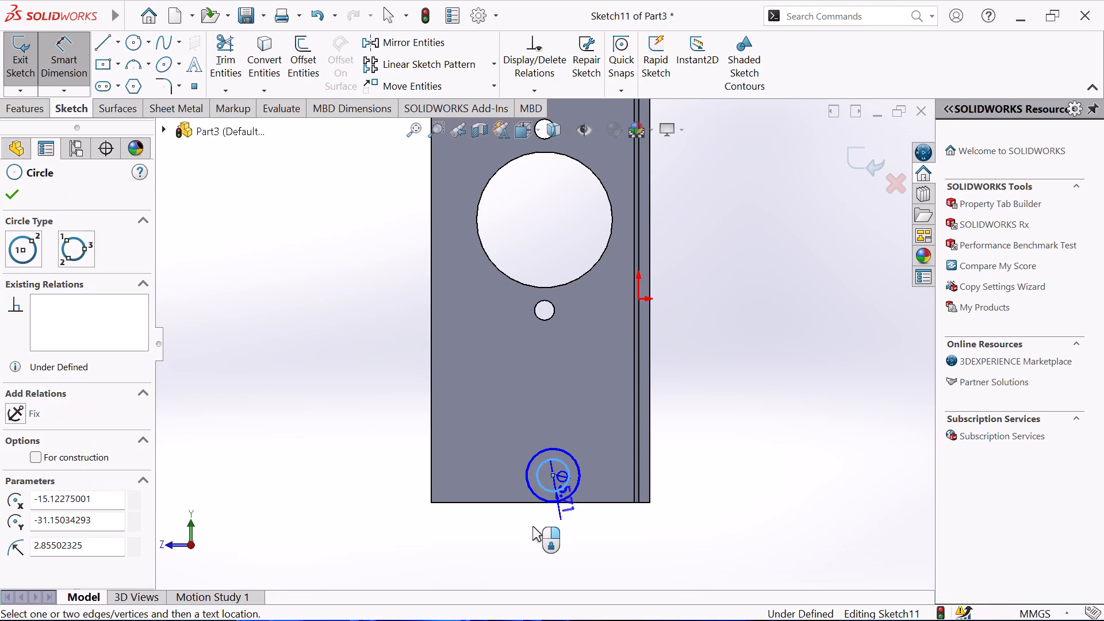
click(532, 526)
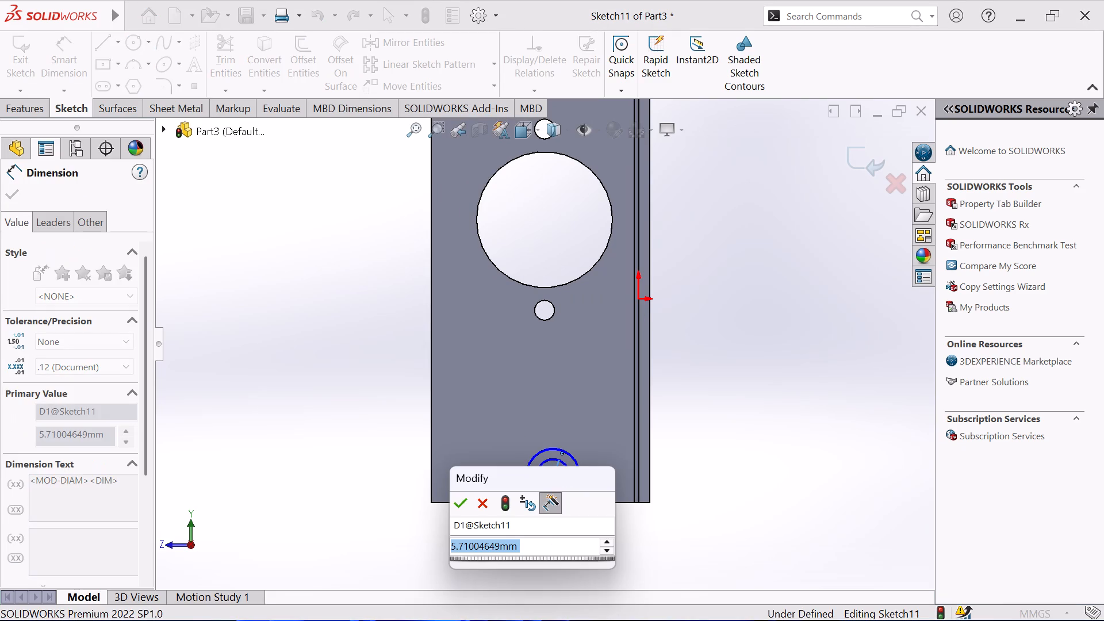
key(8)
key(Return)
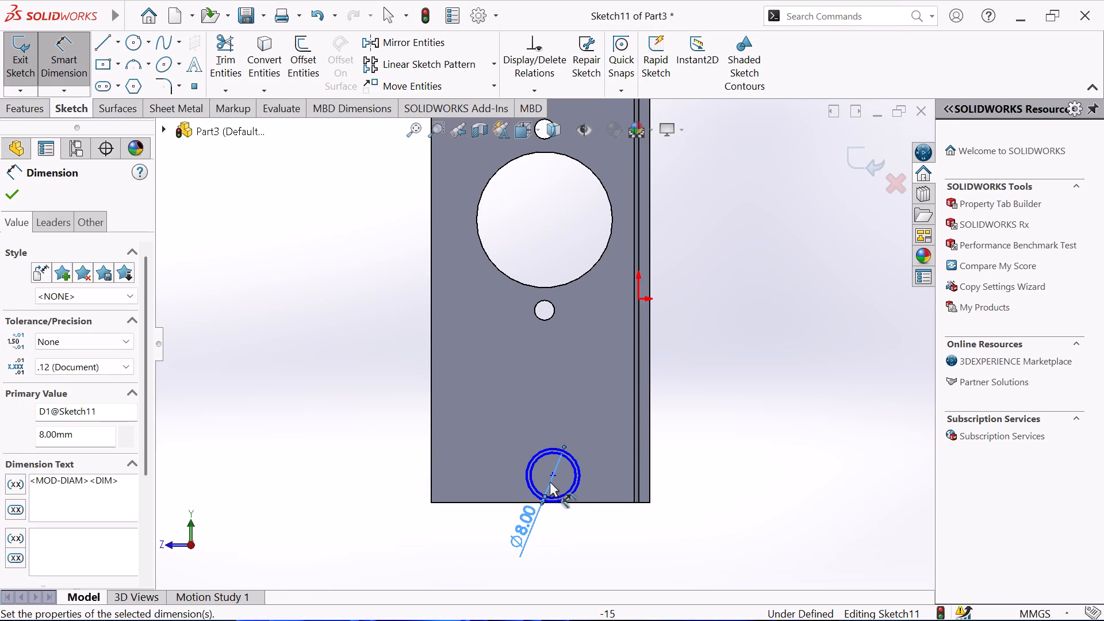
Dimension the outer concentric circle's diameter at its drawn size.
scroll(566, 508, down, 2)
click(559, 480)
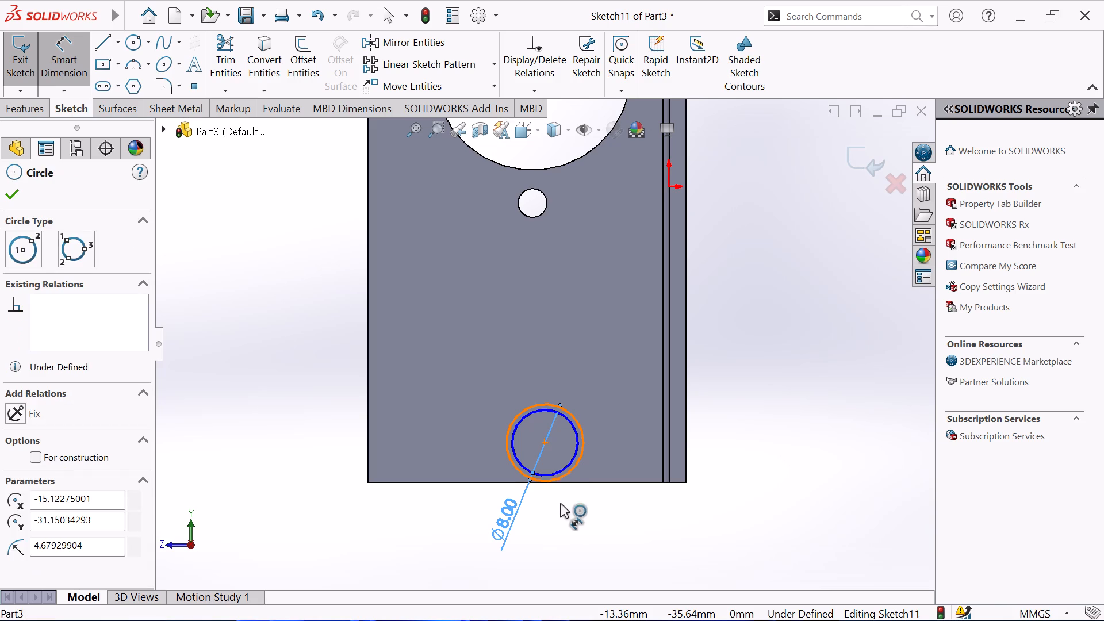
click(554, 526)
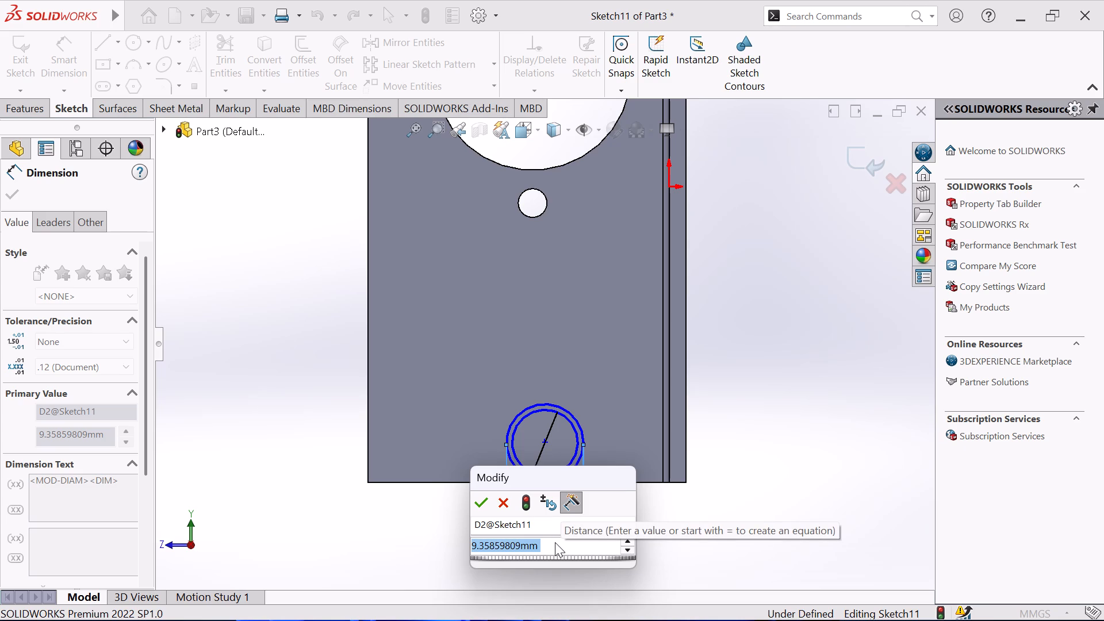
click(499, 505)
right_click(404, 523)
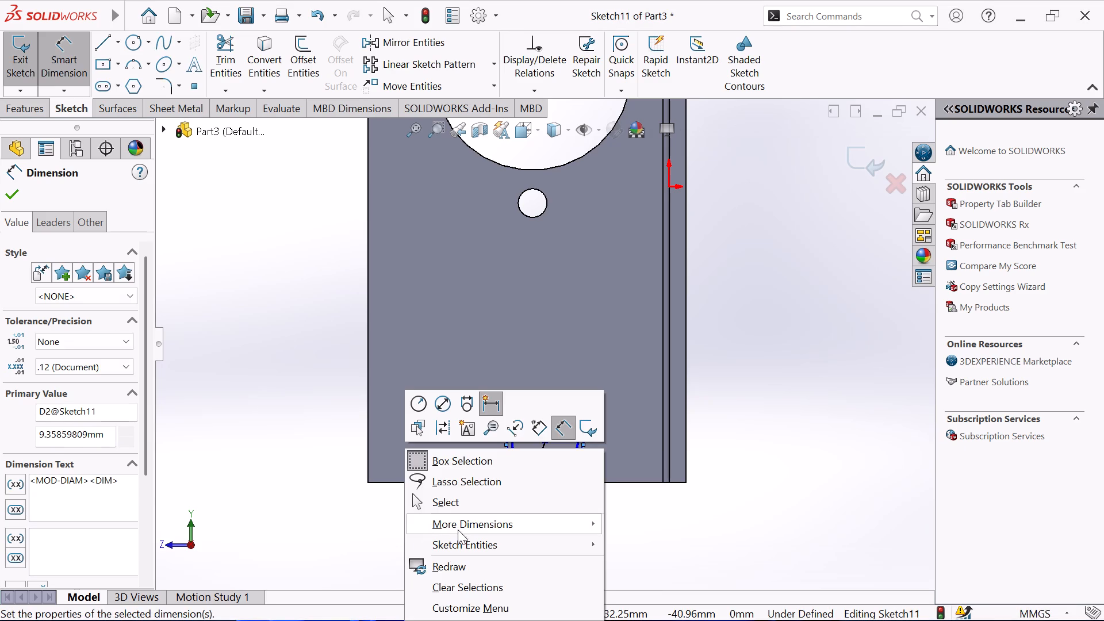
click(459, 510)
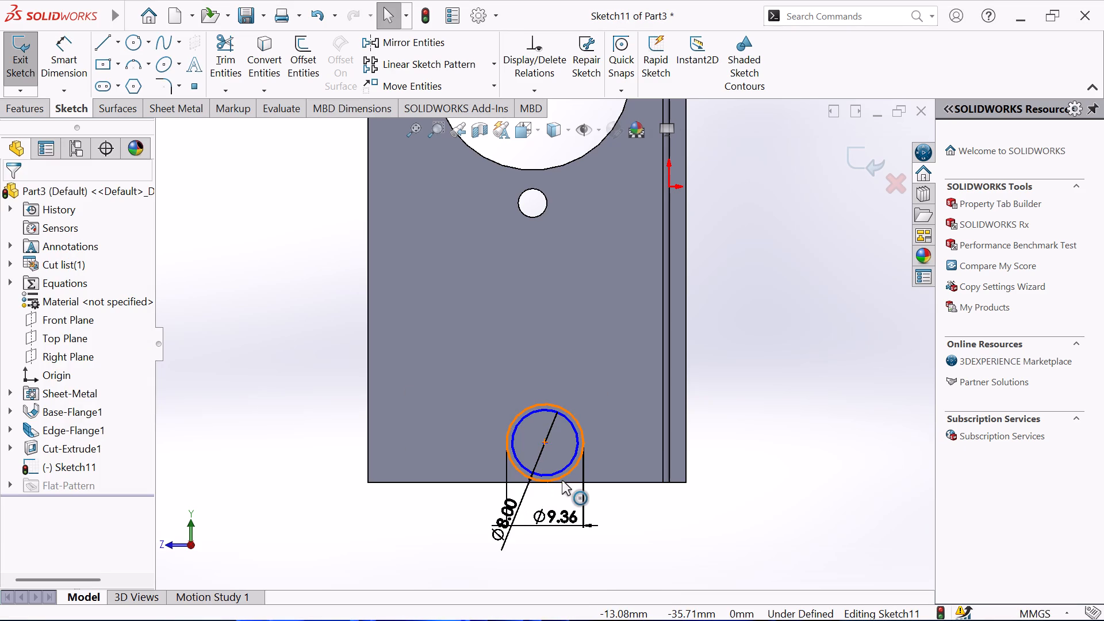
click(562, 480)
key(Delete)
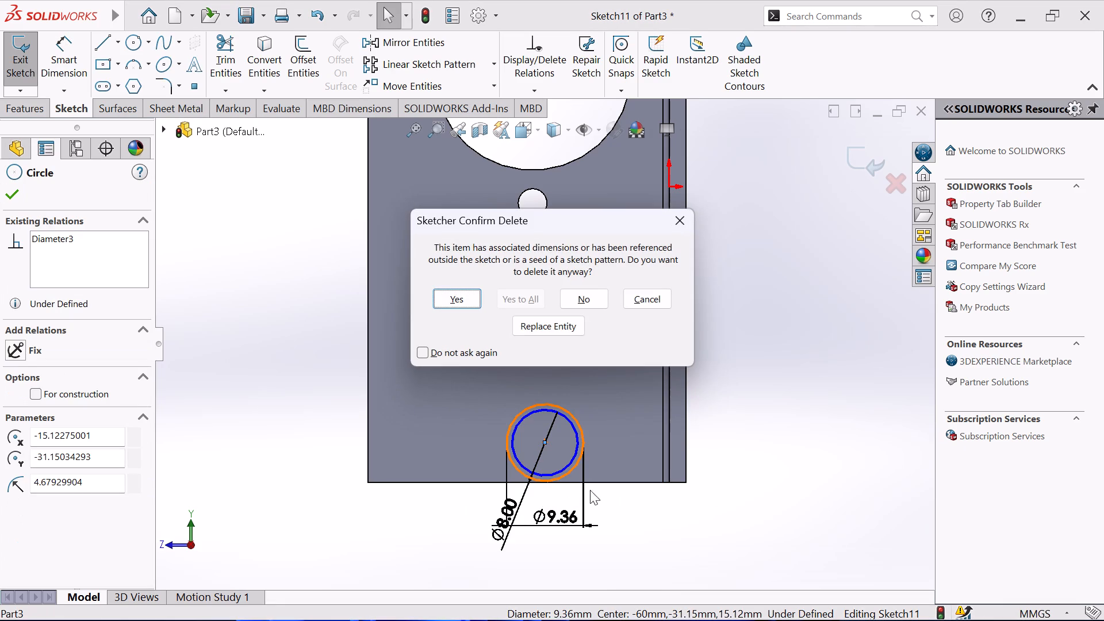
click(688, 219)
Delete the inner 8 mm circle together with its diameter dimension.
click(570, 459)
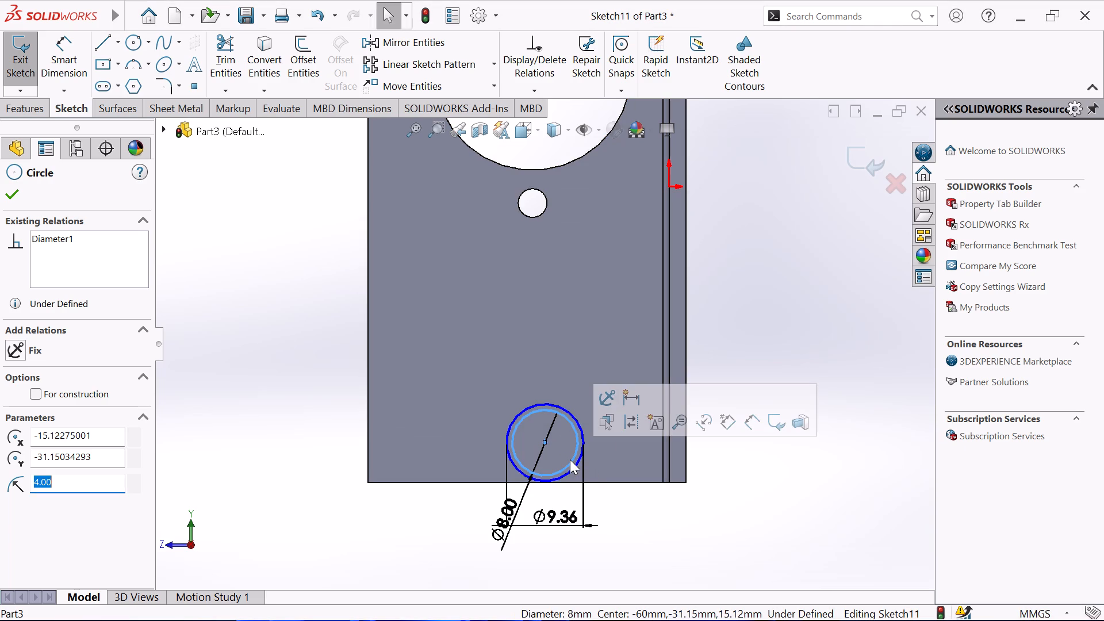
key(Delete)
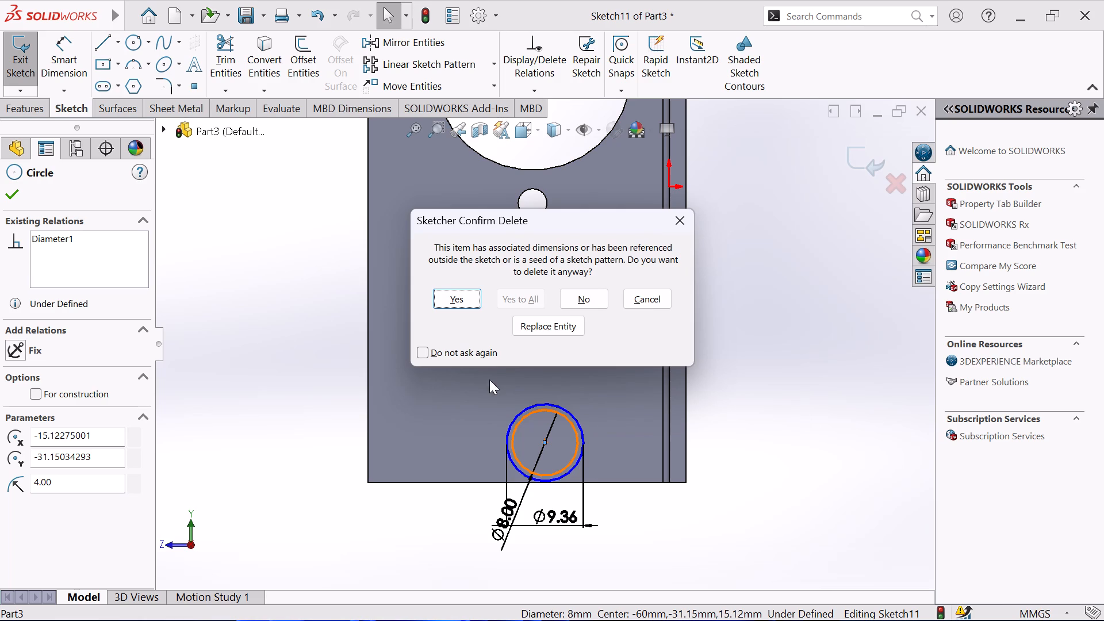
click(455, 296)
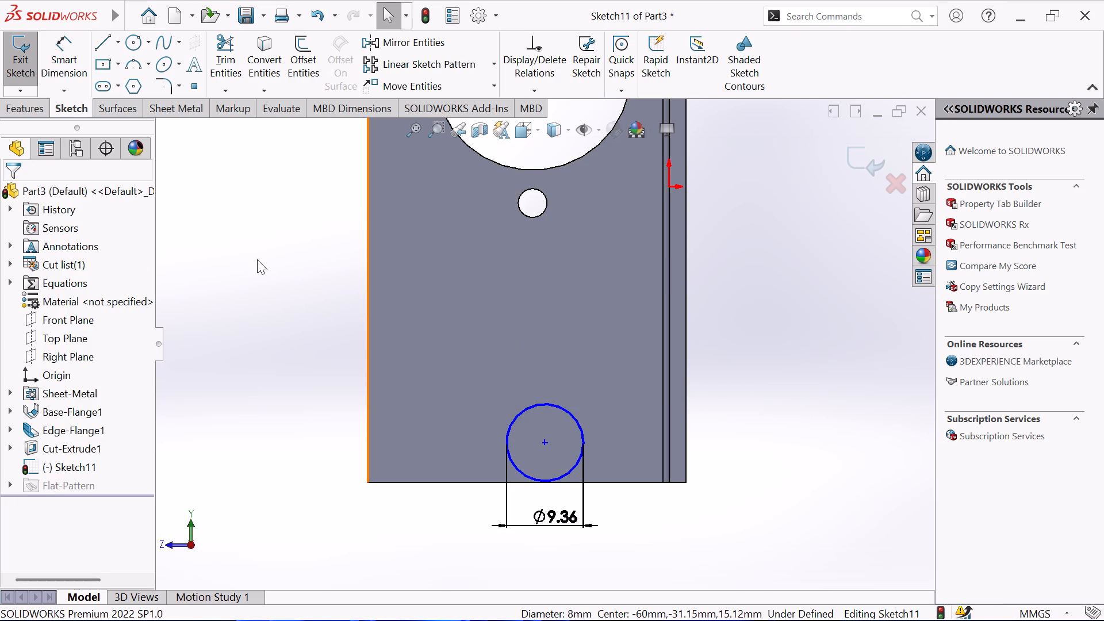
Set the remaining circle's diameter to 8 mm.
double_click(552, 514)
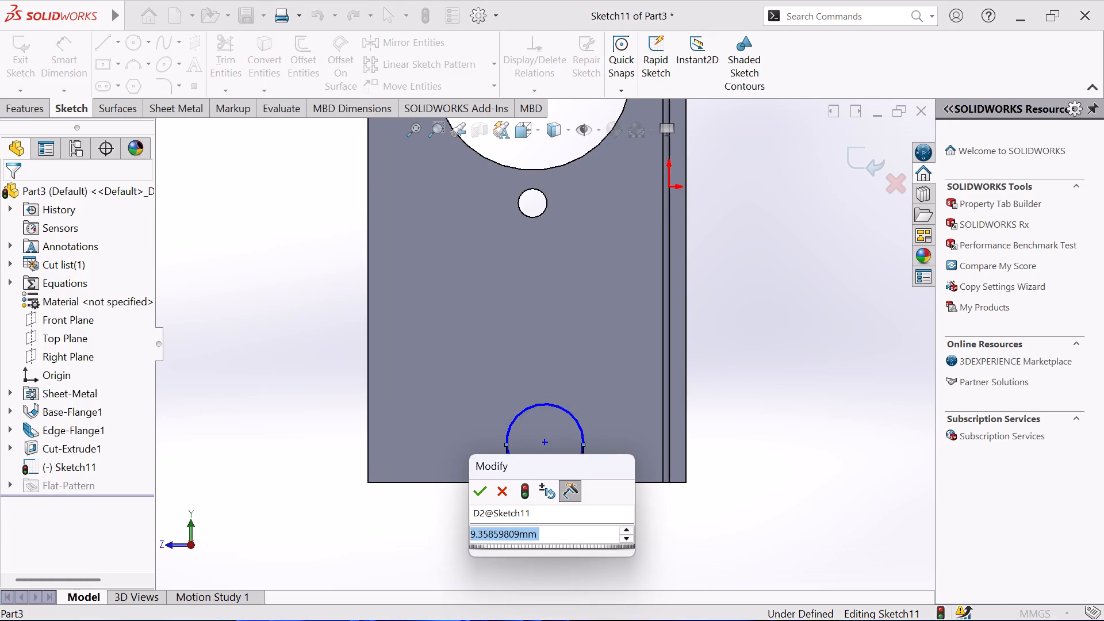
key(8)
key(Return)
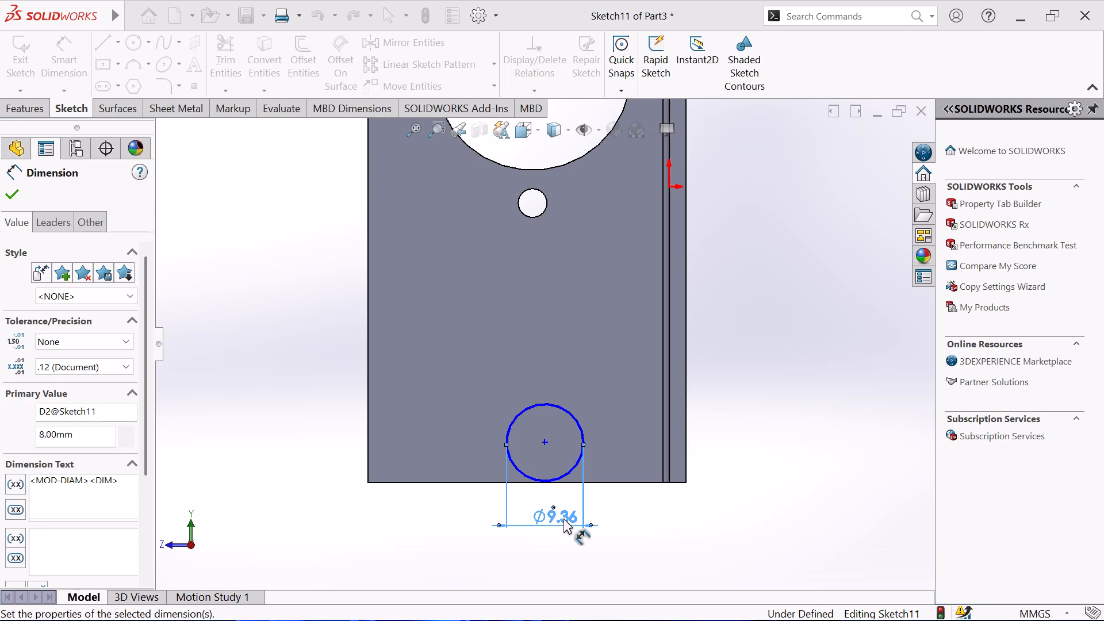
Dimension the 8 mm circle's centre 8 mm from the edge flange's lower short edge.
click(563, 470)
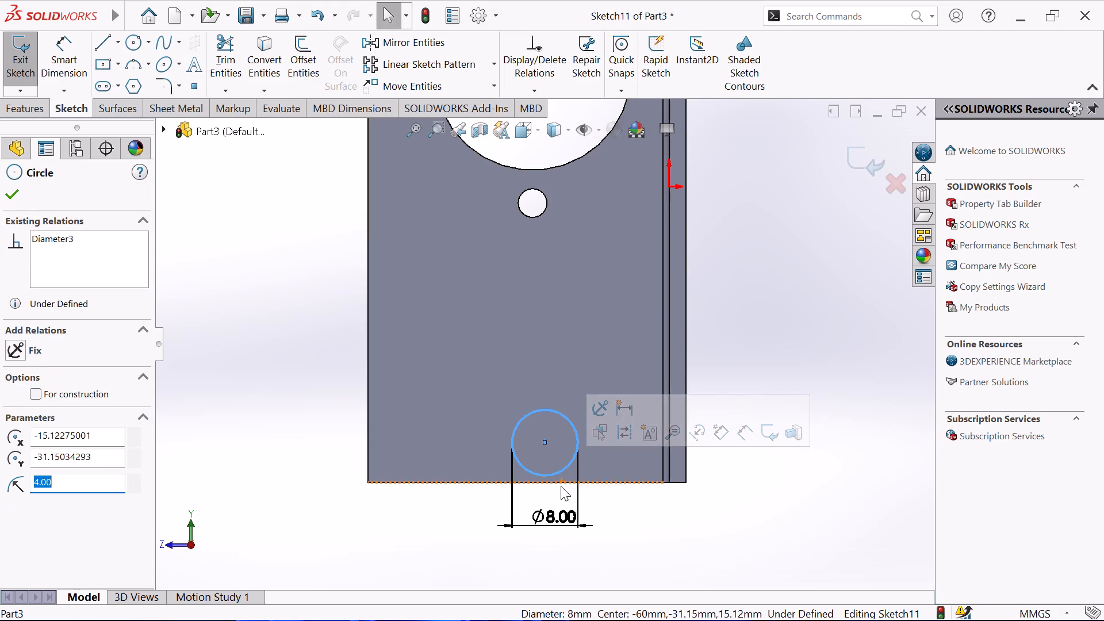
click(63, 55)
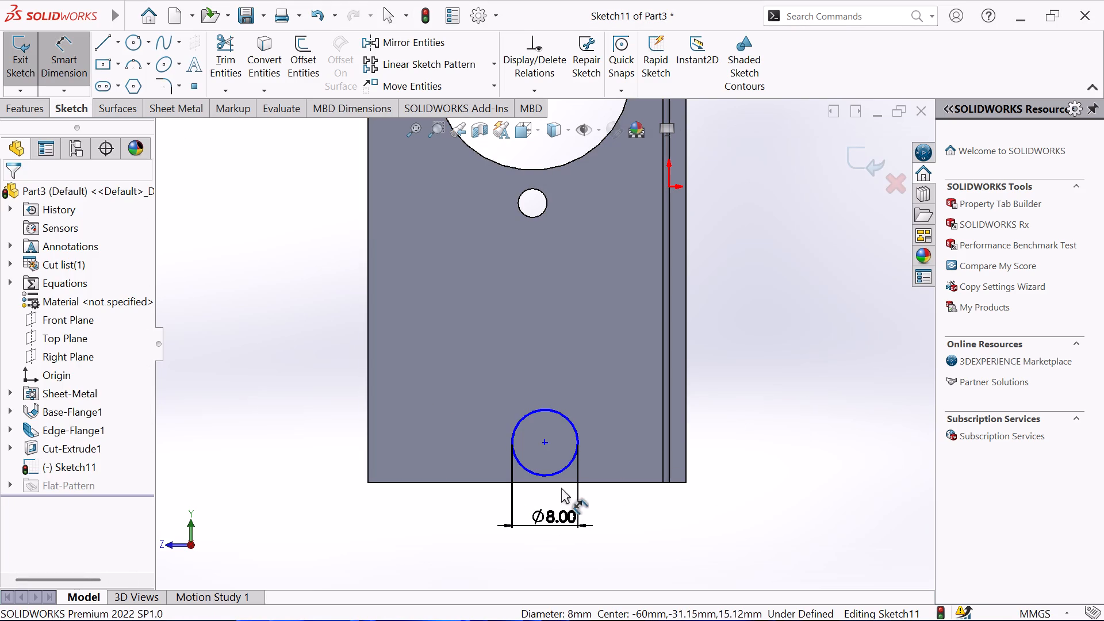
click(559, 475)
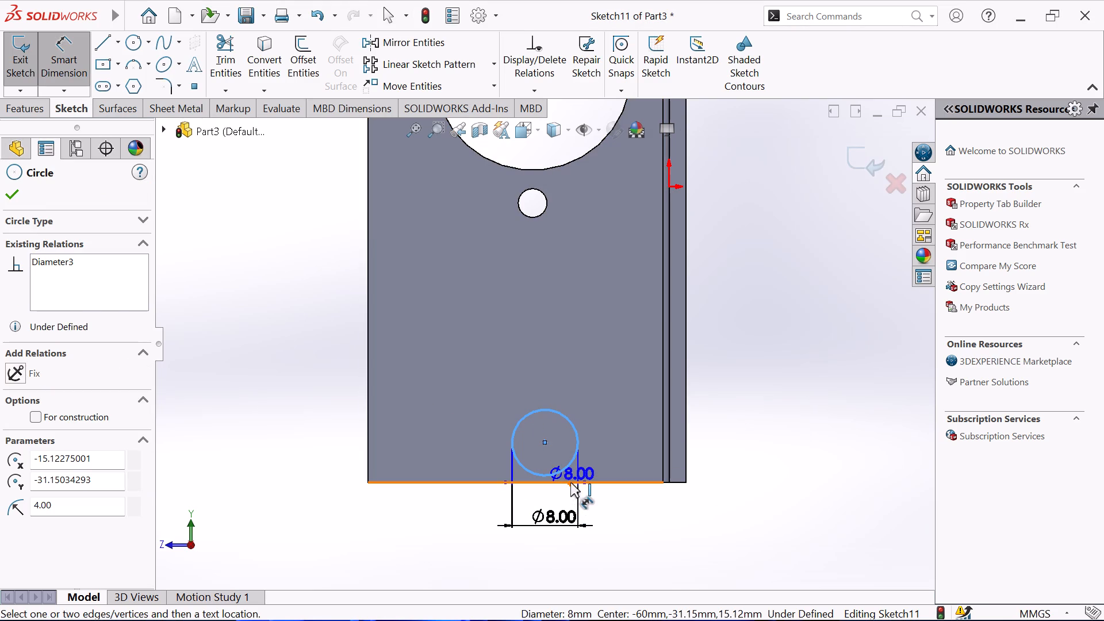
click(570, 482)
click(746, 447)
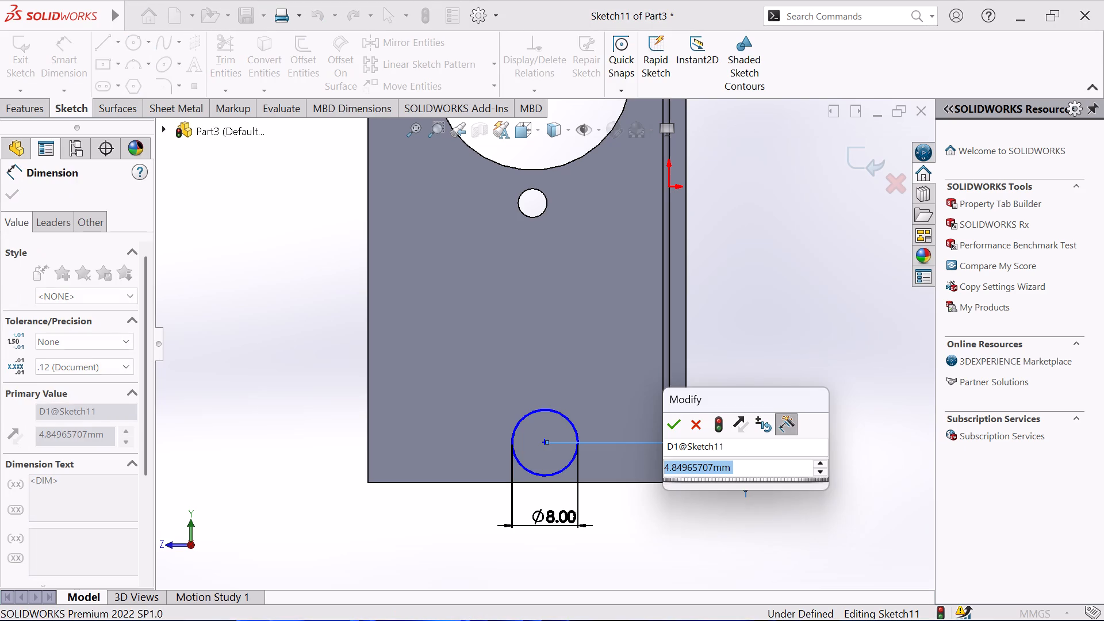
key(8)
key(Return)
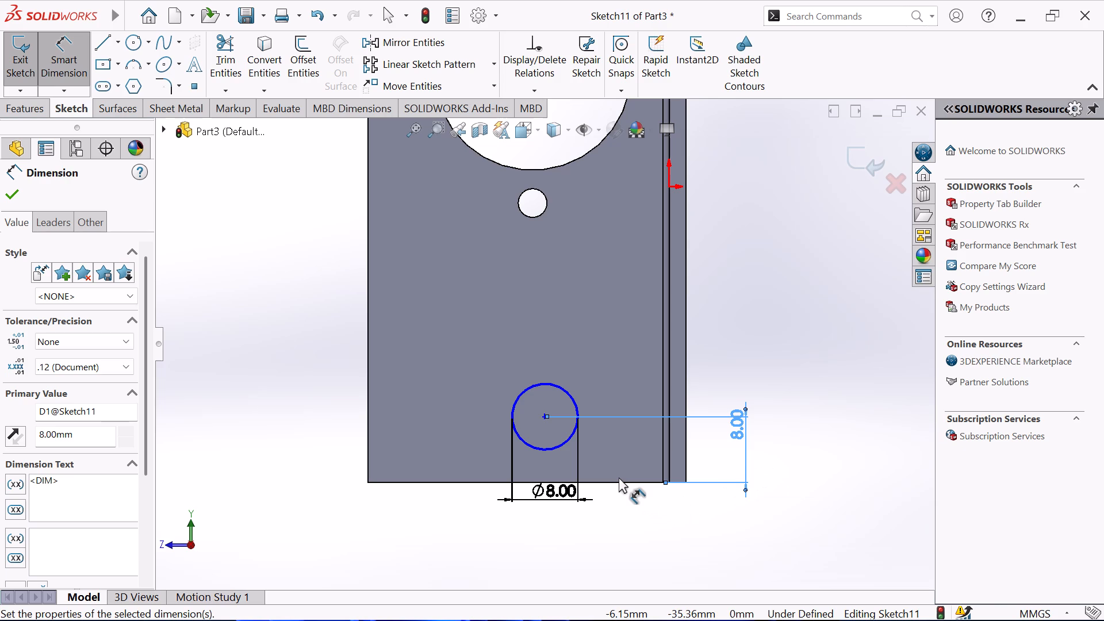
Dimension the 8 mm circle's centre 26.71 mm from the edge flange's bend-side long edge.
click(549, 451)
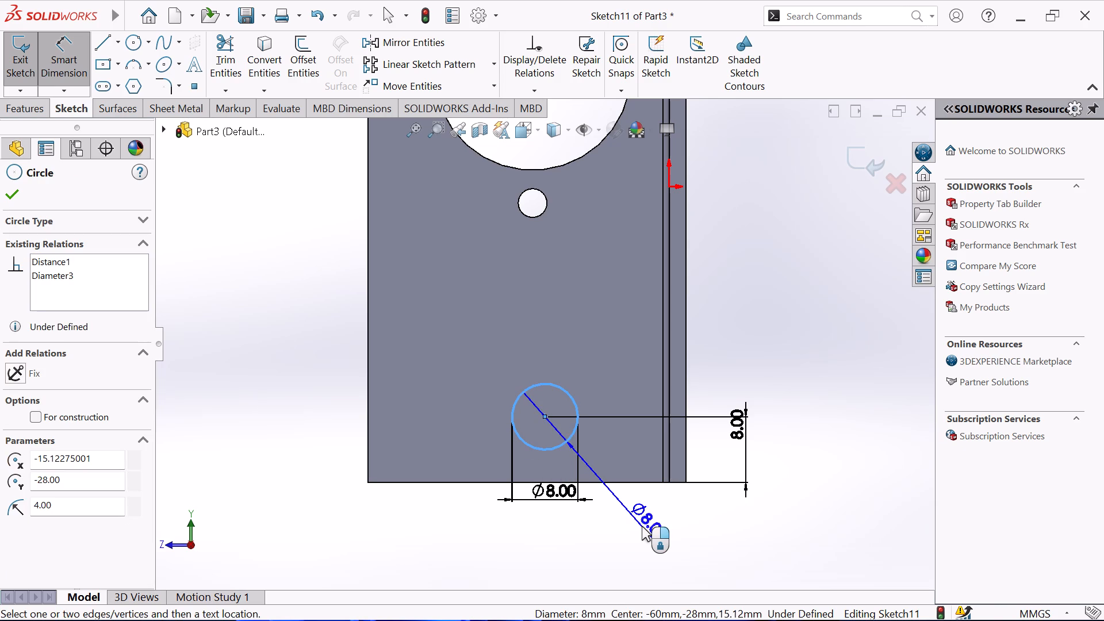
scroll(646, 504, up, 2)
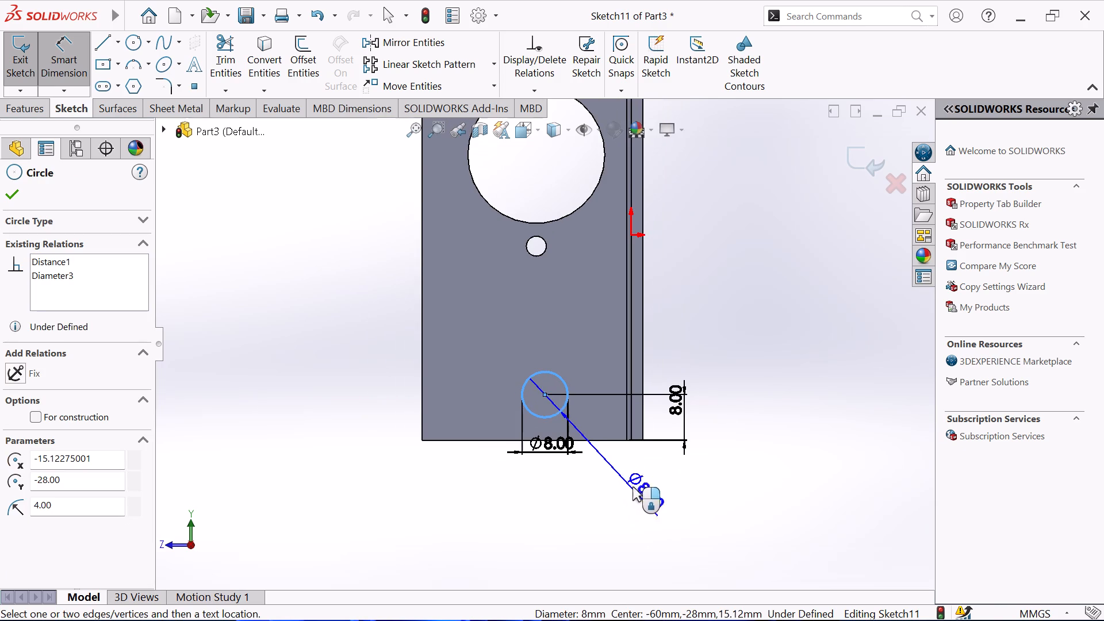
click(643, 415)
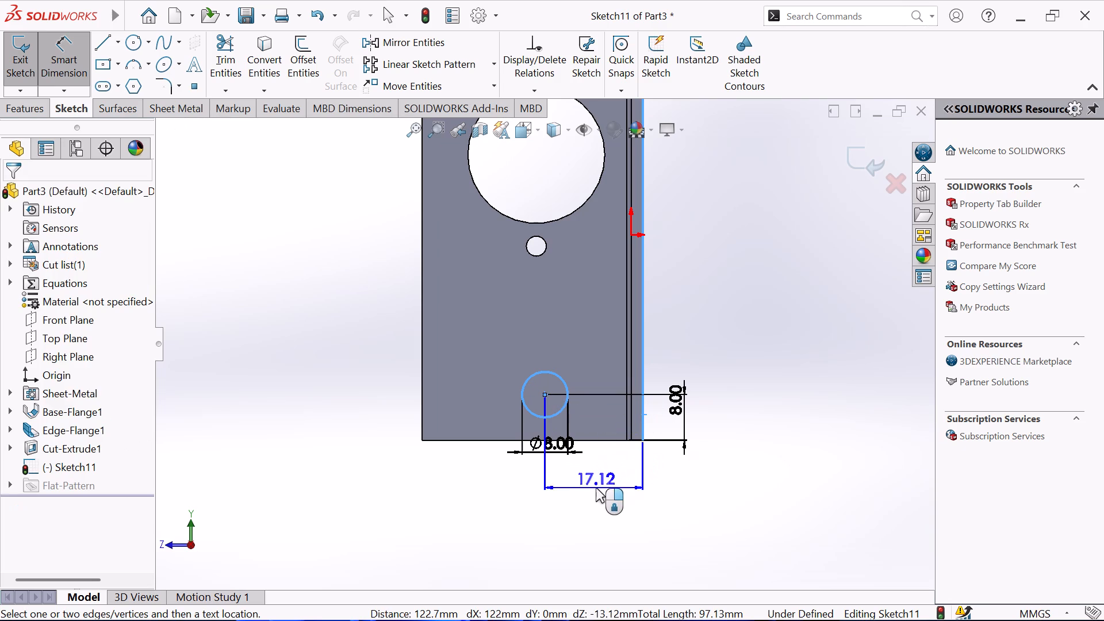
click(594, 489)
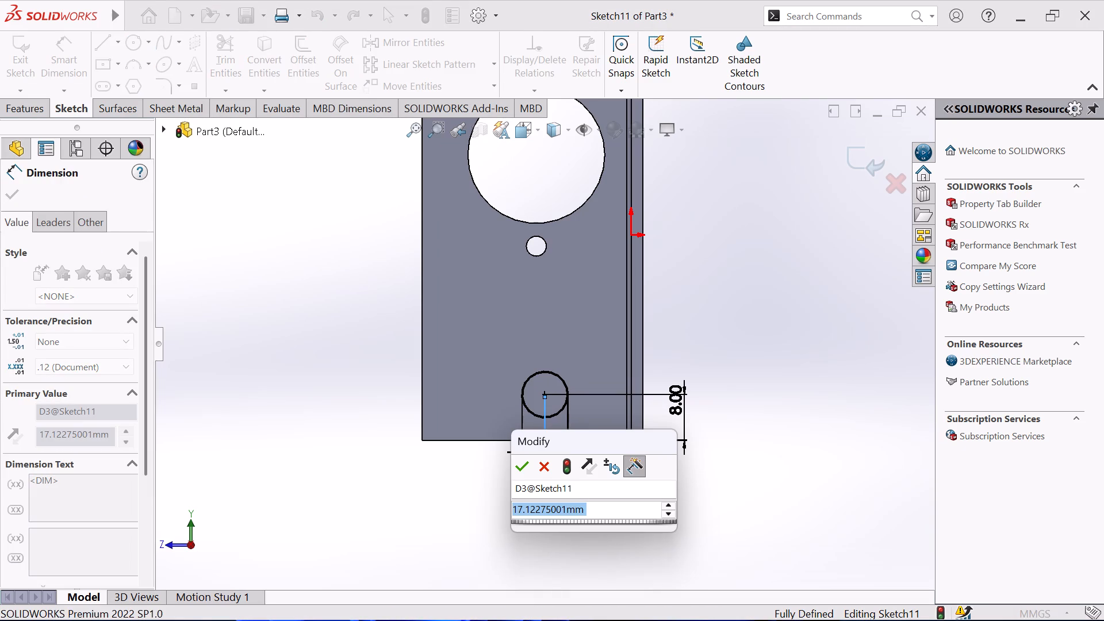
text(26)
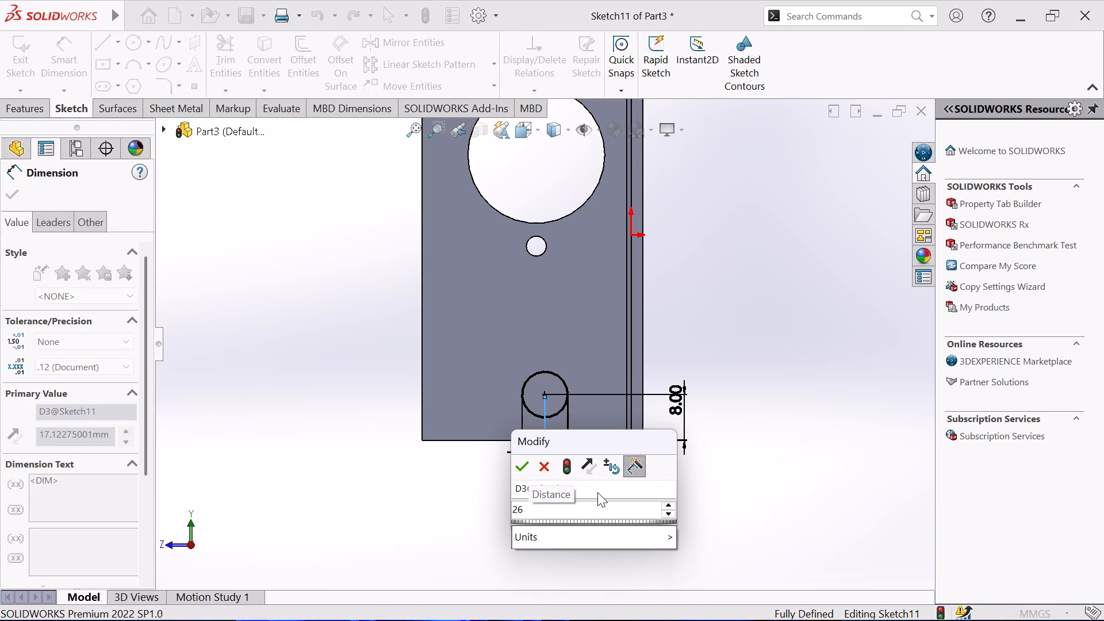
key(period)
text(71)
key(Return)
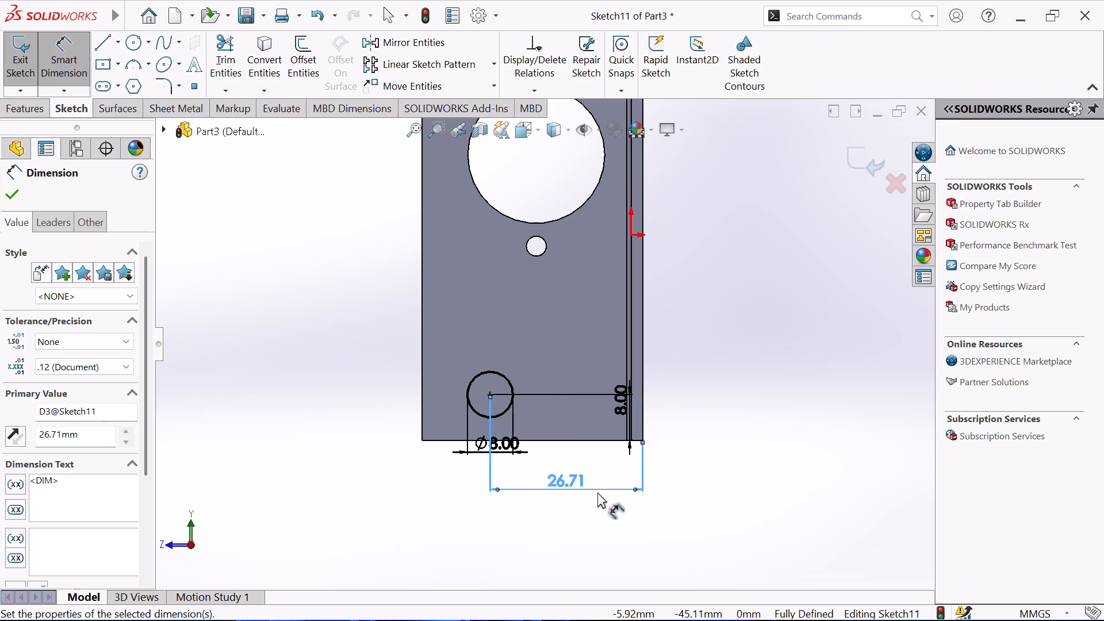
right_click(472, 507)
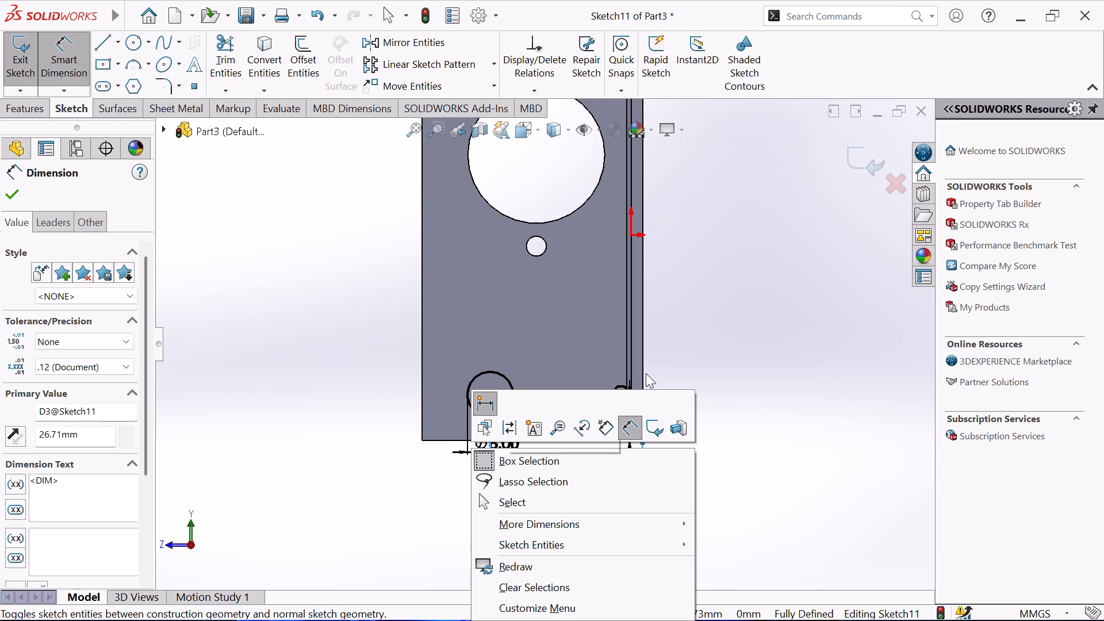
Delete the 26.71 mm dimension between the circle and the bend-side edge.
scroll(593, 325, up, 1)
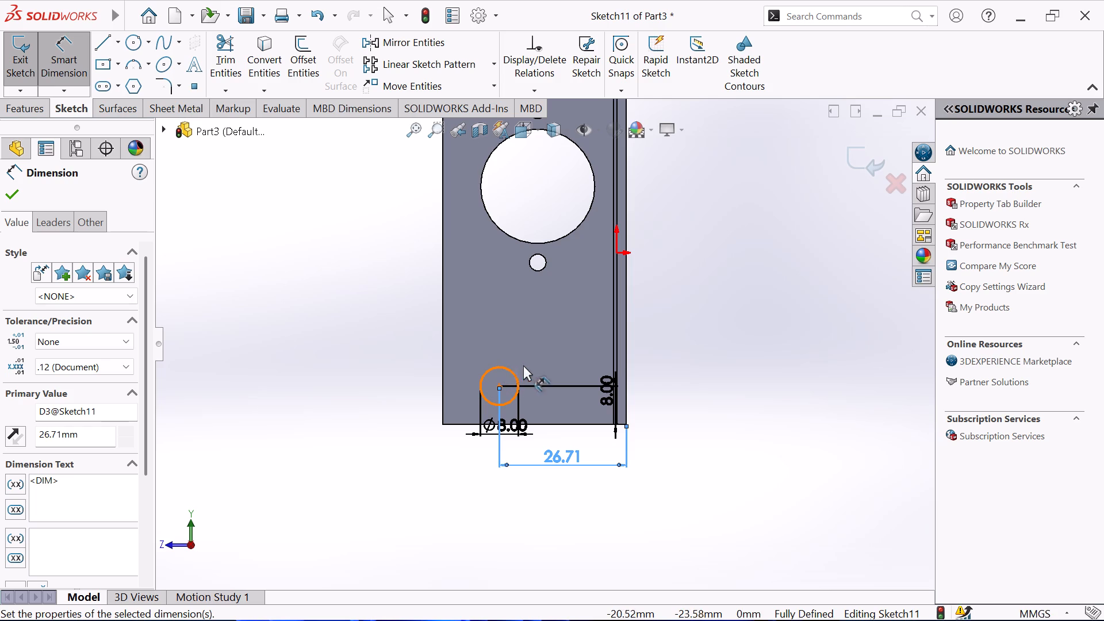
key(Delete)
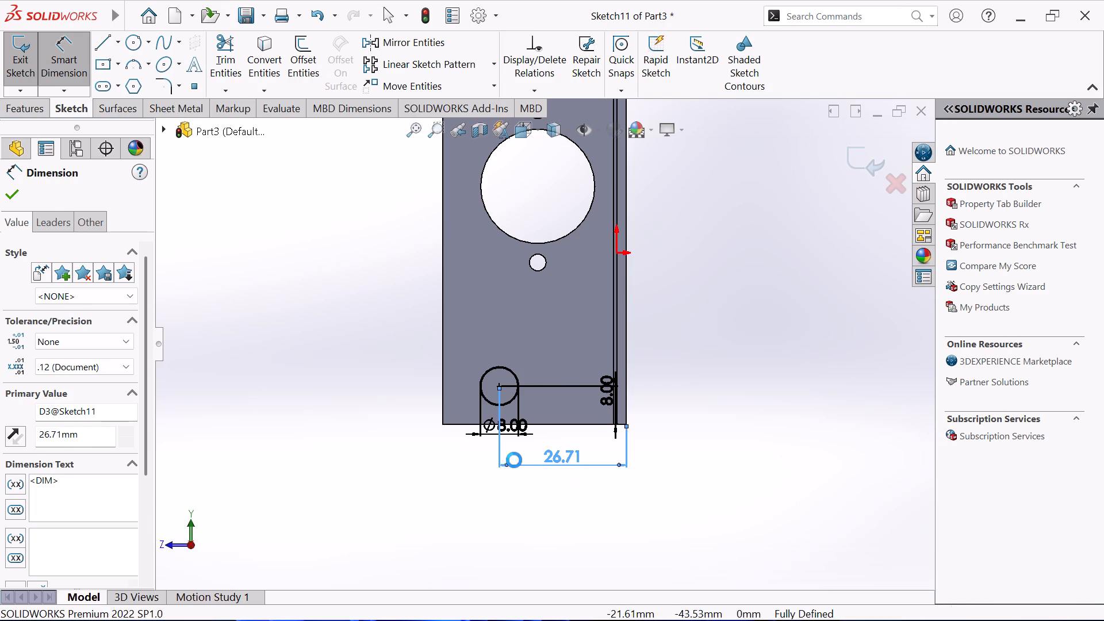
Dimension the 8 mm circle's centre 26.71 mm from the edge flange's free long edge, opposite the bend.
click(443, 374)
click(500, 407)
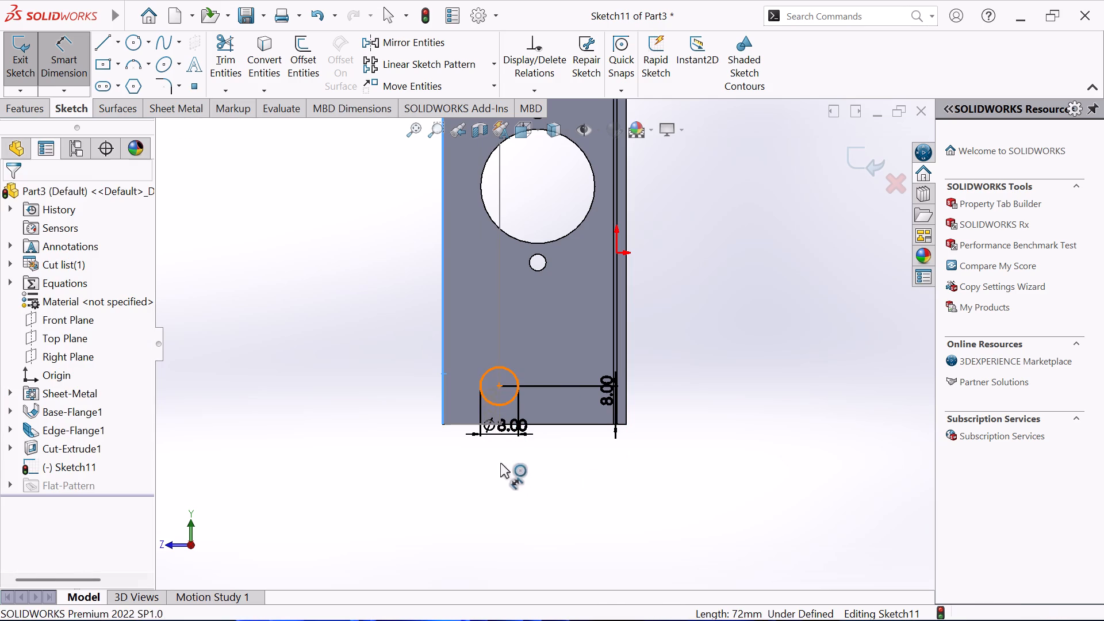
click(492, 486)
key(2)
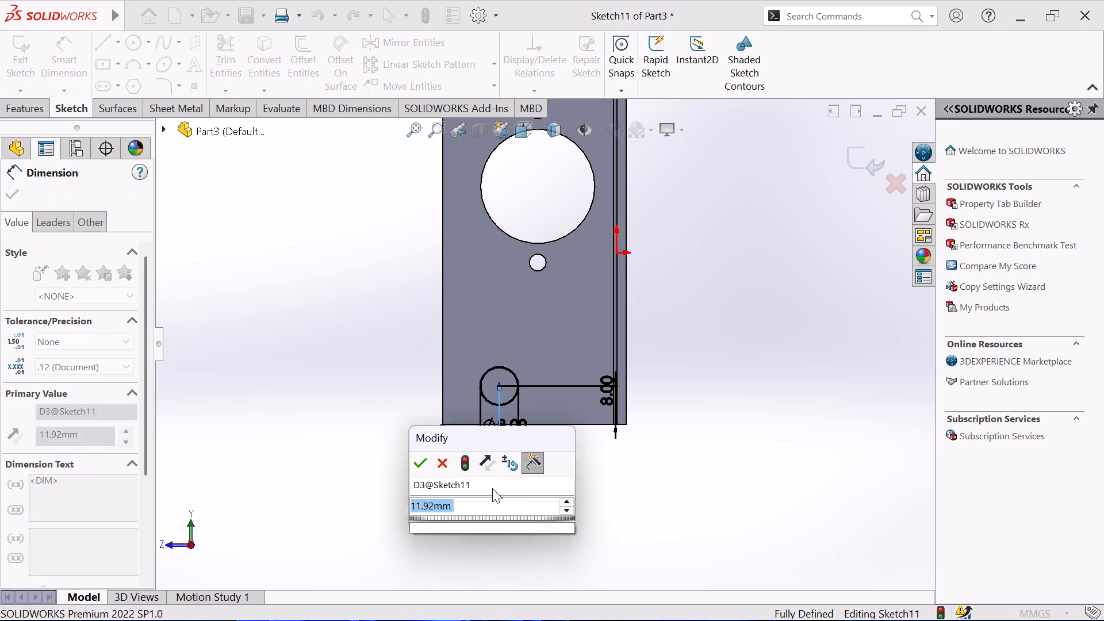
text(6.71)
key(Return)
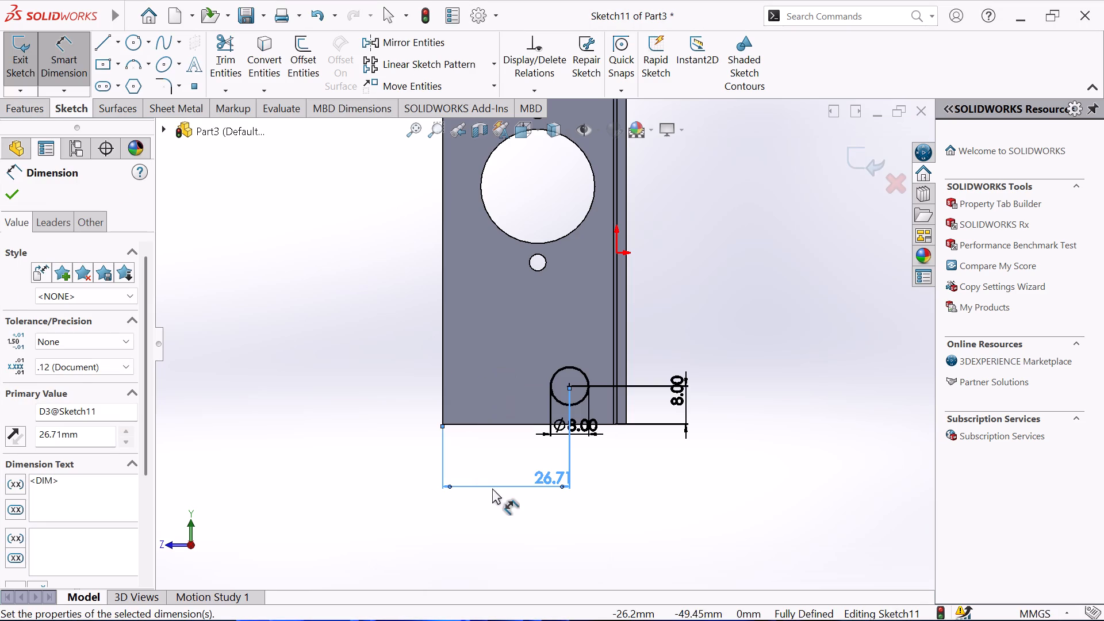
right_click(668, 474)
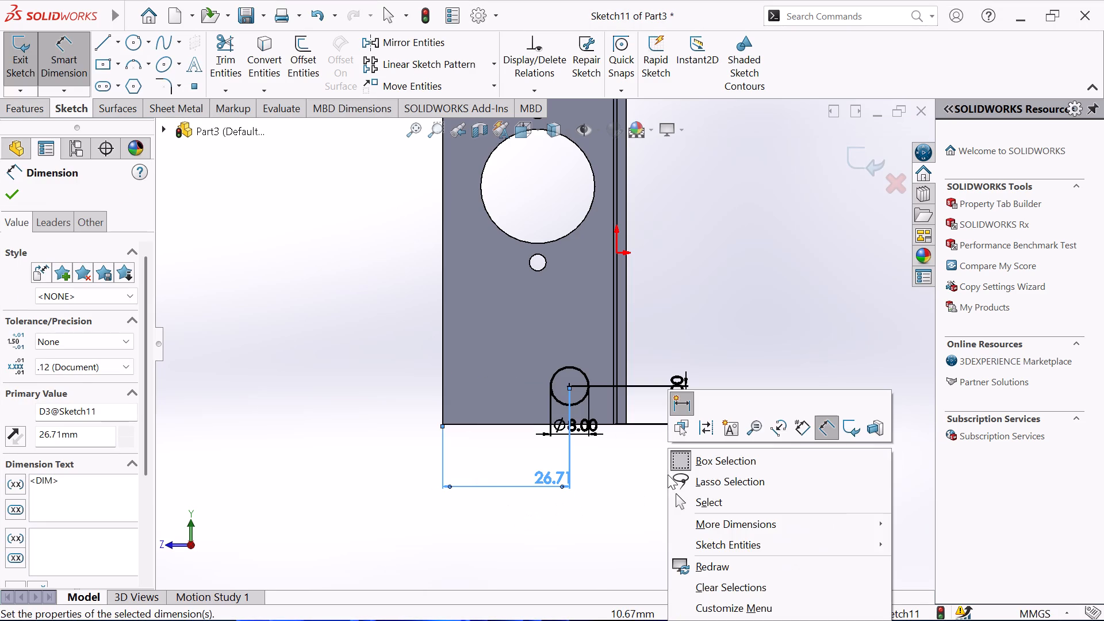
click(708, 503)
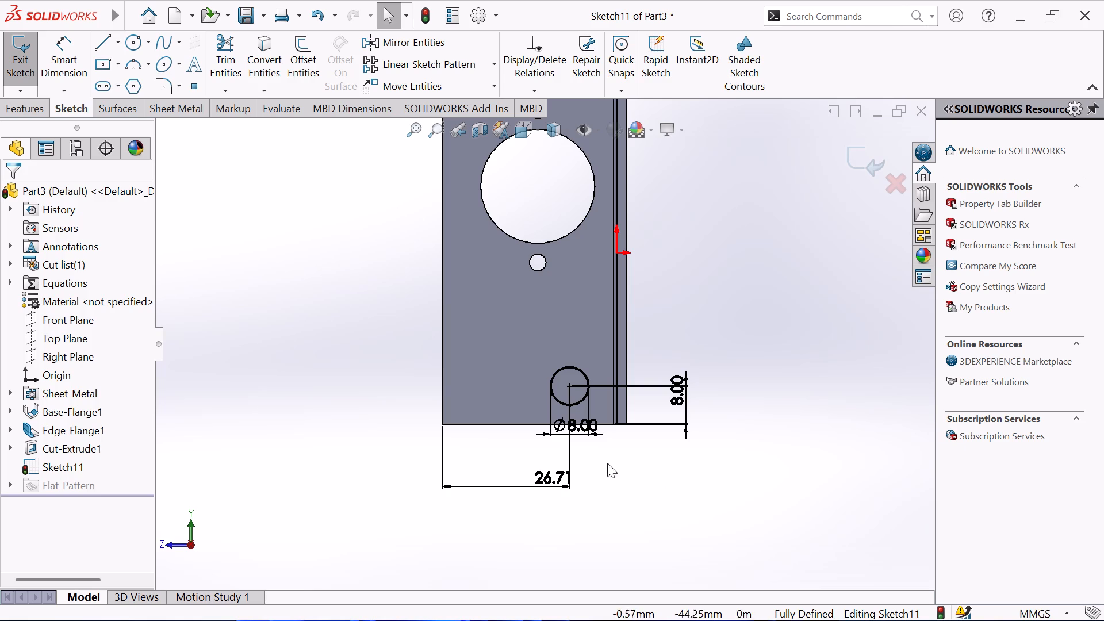
Cut the 8 mm circle through the edge flange with a blind 10 mm Extruded Cut.
click(32, 105)
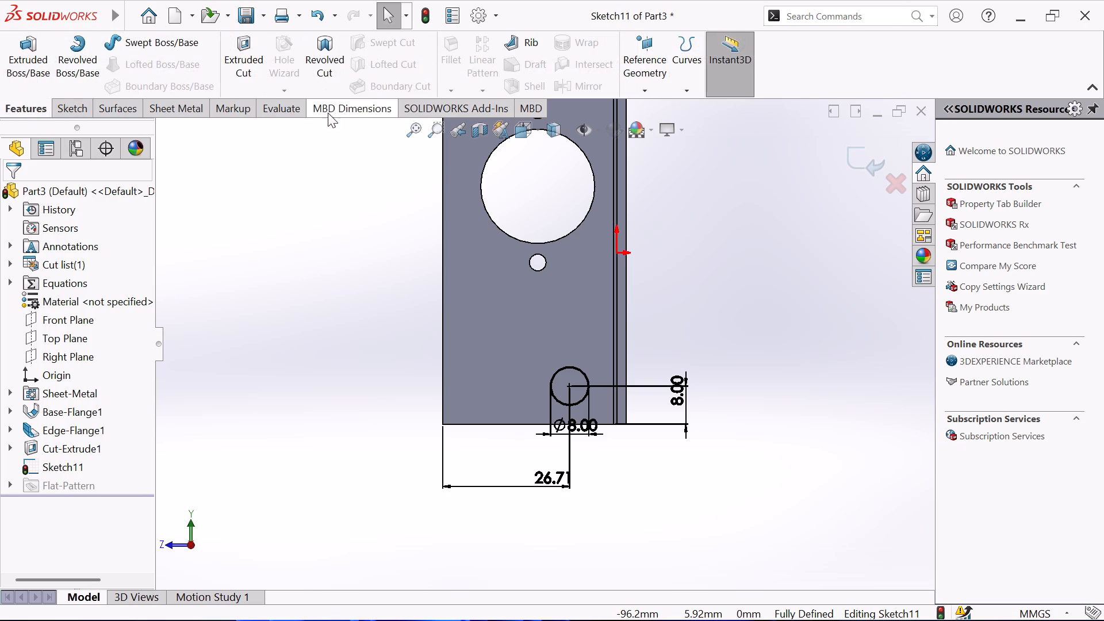
click(250, 45)
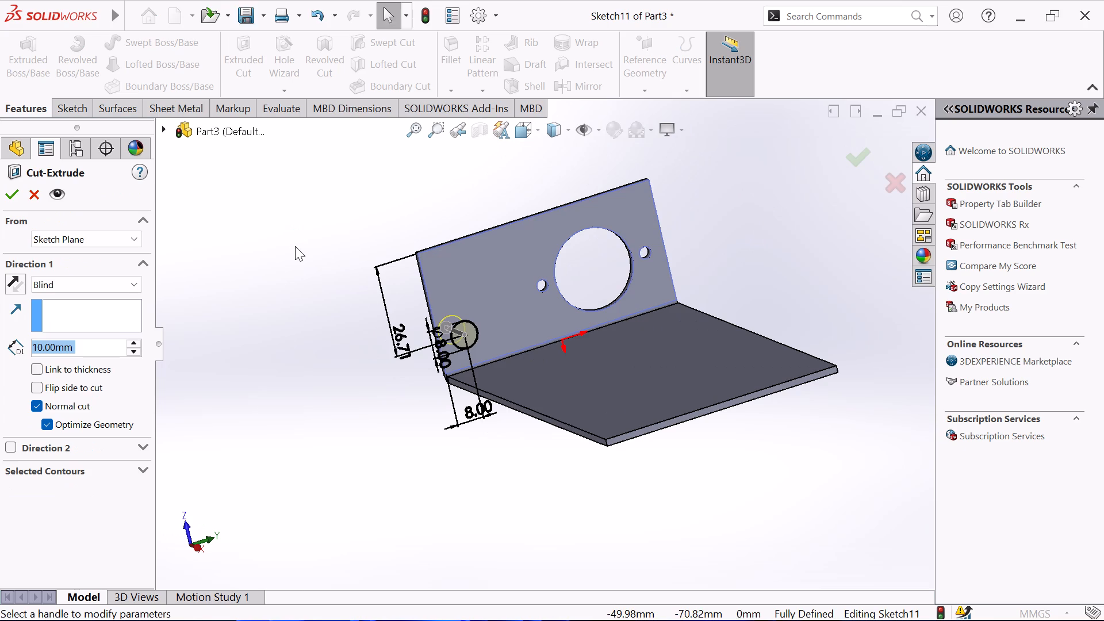
click(13, 186)
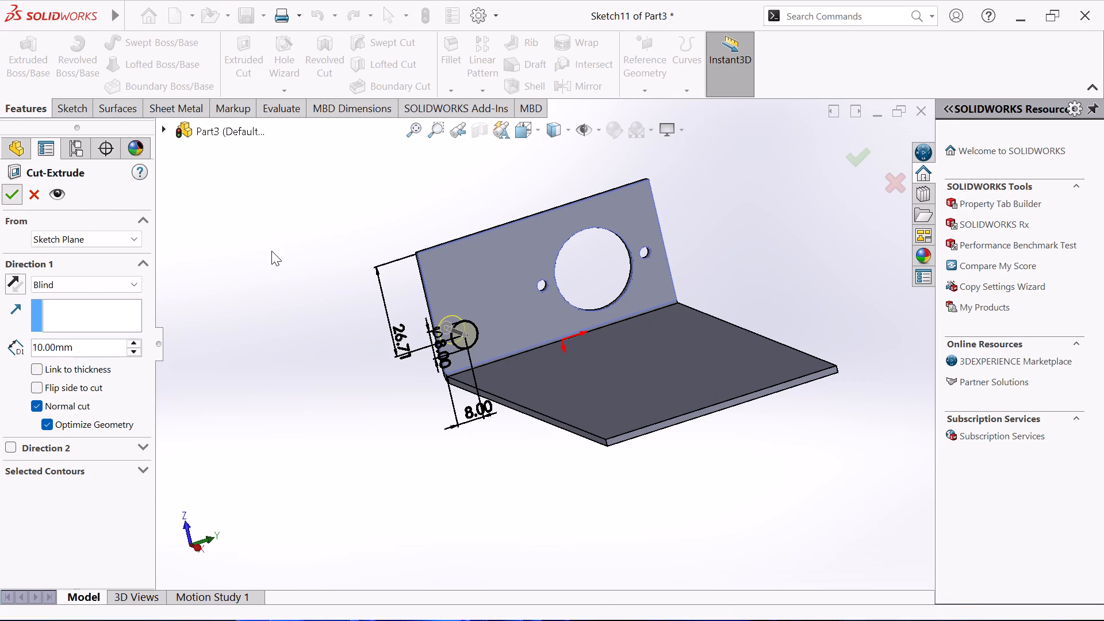
click(271, 251)
On the edge flange's face, sketch a circle about 16 mm in diameter, concentric with the 8 mm hole and reaching the lower short edge.
middle_drag(273, 251, 283, 246)
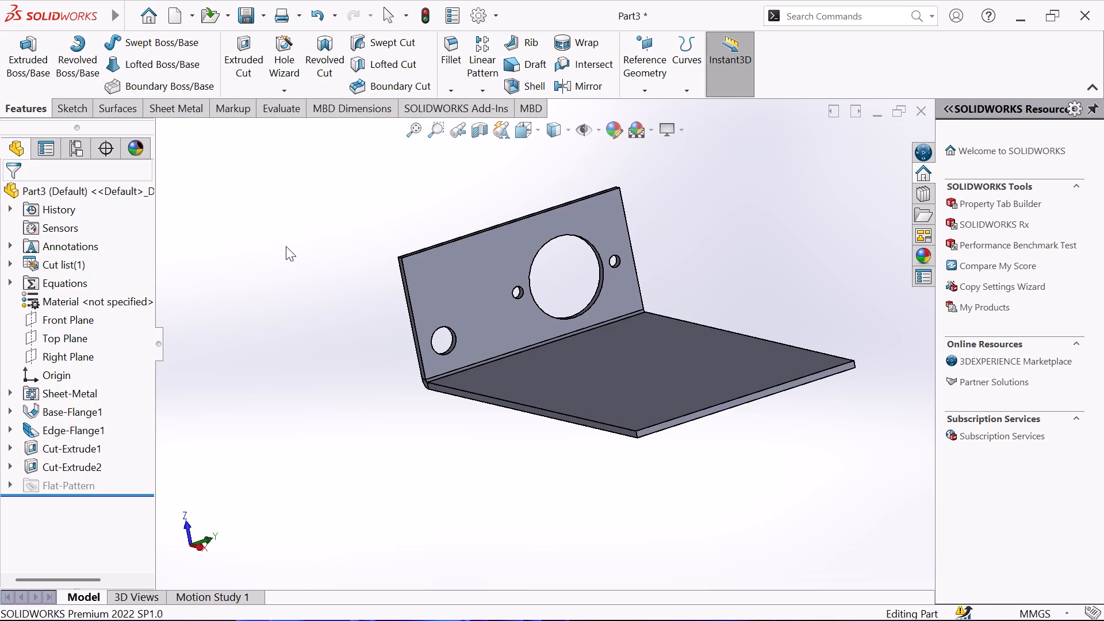
click(467, 303)
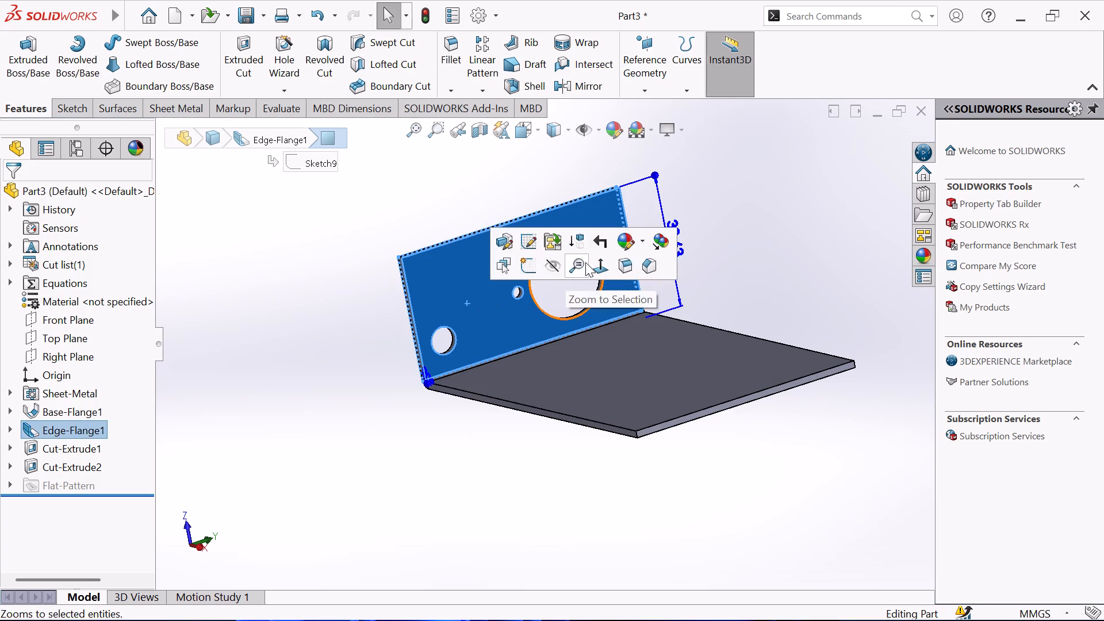
click(532, 260)
click(338, 267)
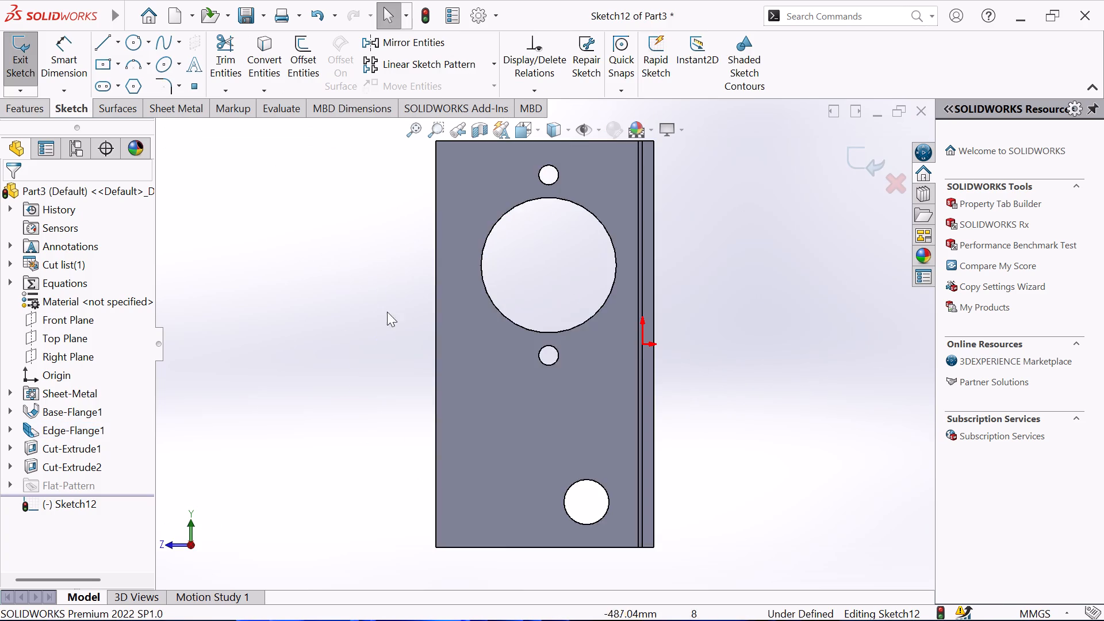
click(129, 44)
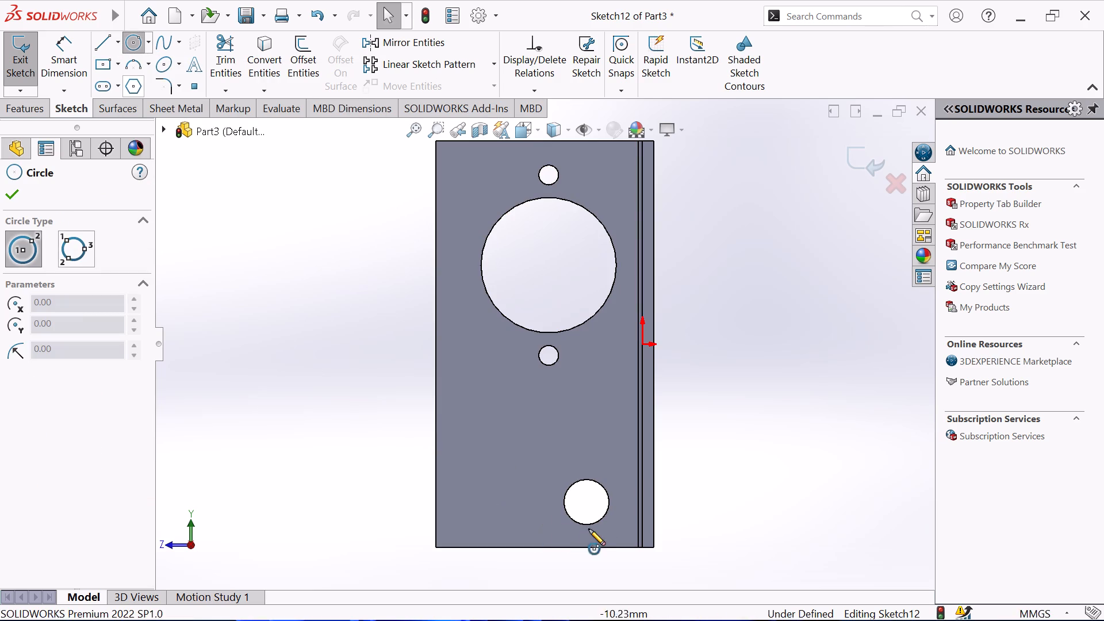
click(588, 503)
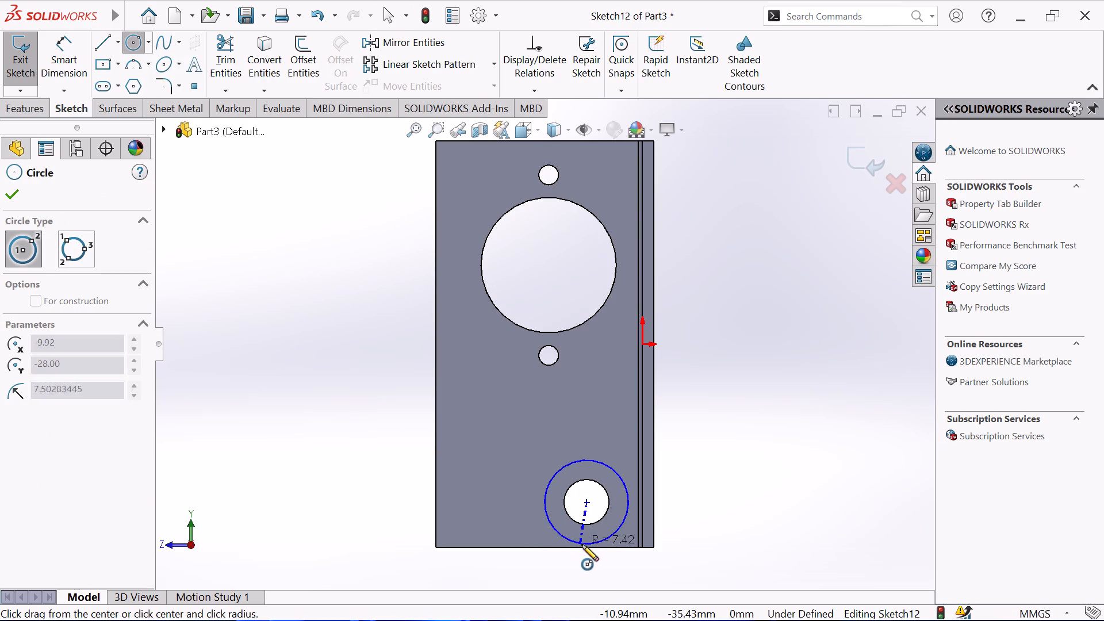
click(586, 546)
right_click(307, 436)
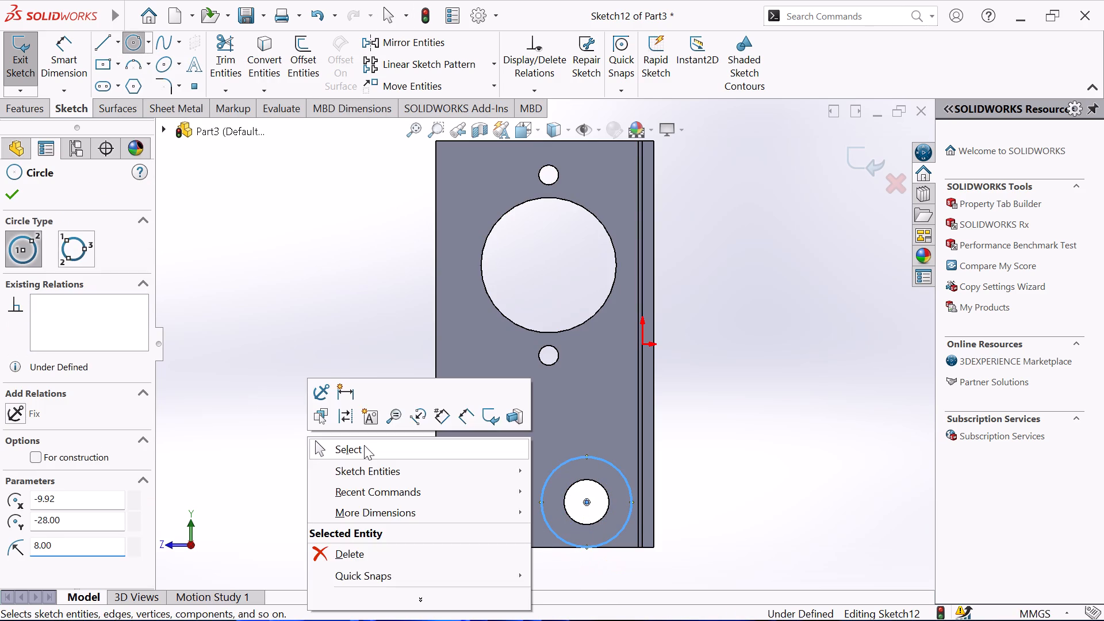
click(364, 445)
Dimension the diameter of the circle around the 8 mm hole, keeping its drawn 16 mm.
click(66, 40)
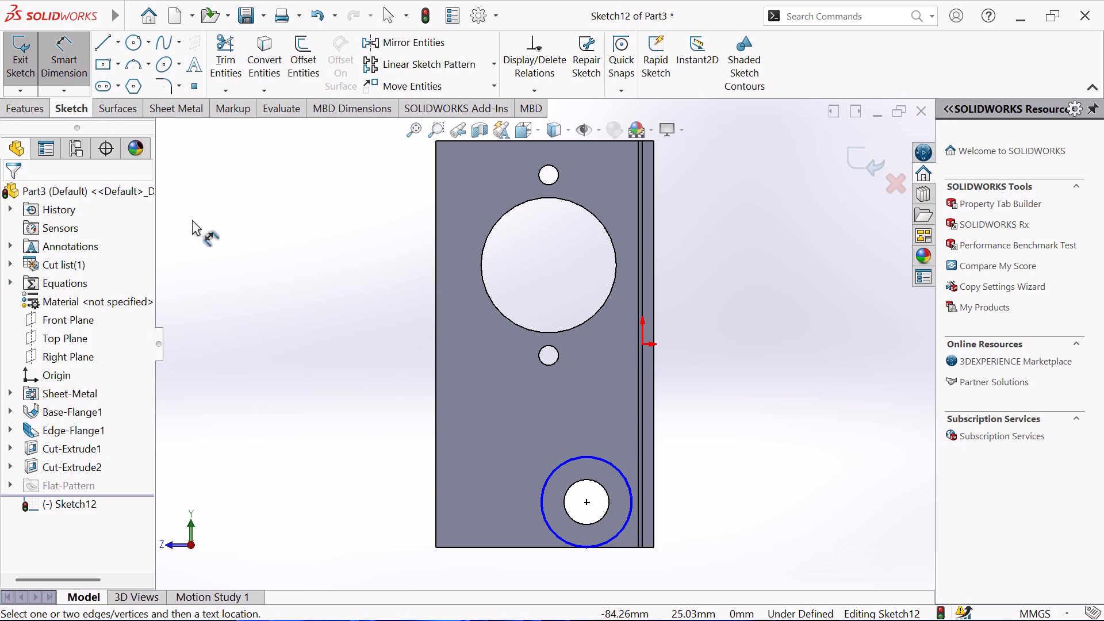
click(545, 520)
click(601, 560)
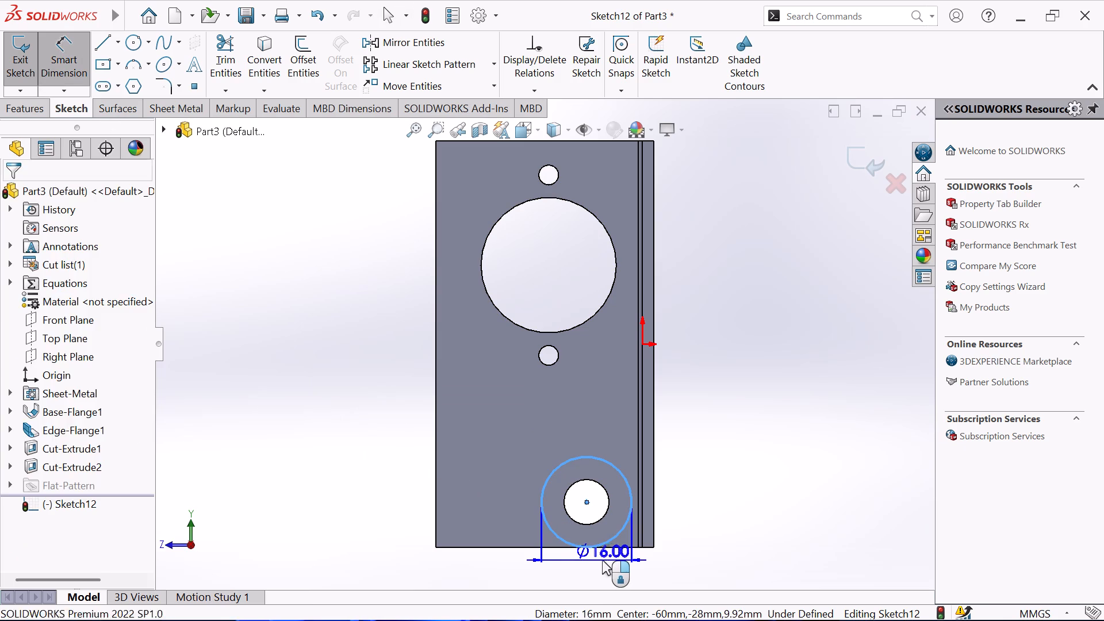
click(531, 535)
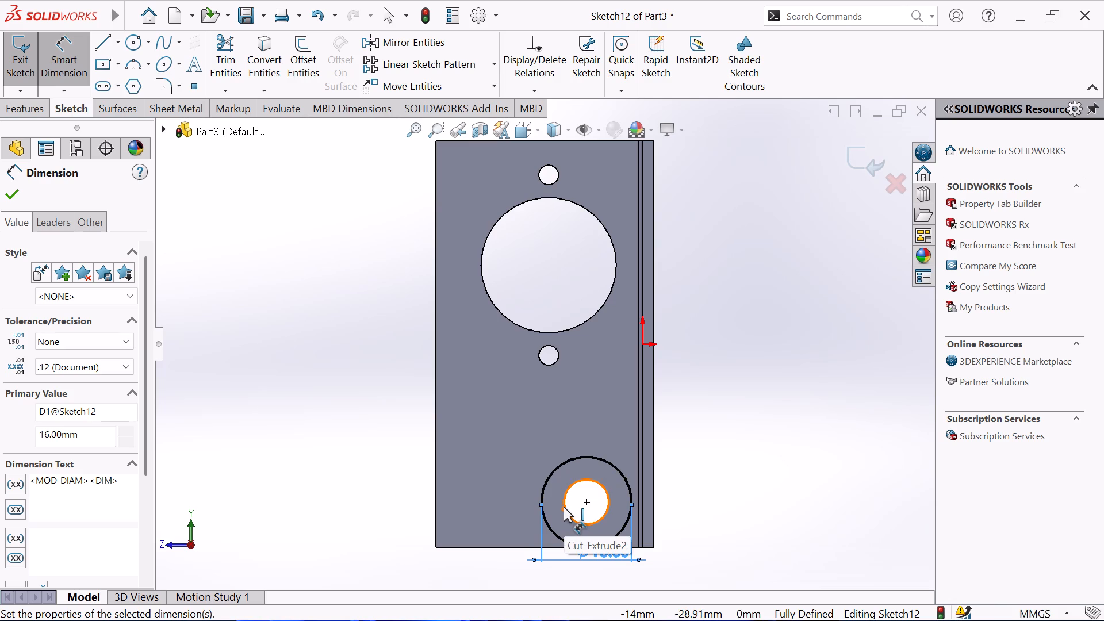
Sketch a horizontal line about 46 mm long below the lower 3.5 mm hole, from the bend-side edge past the flange's free edge.
click(104, 46)
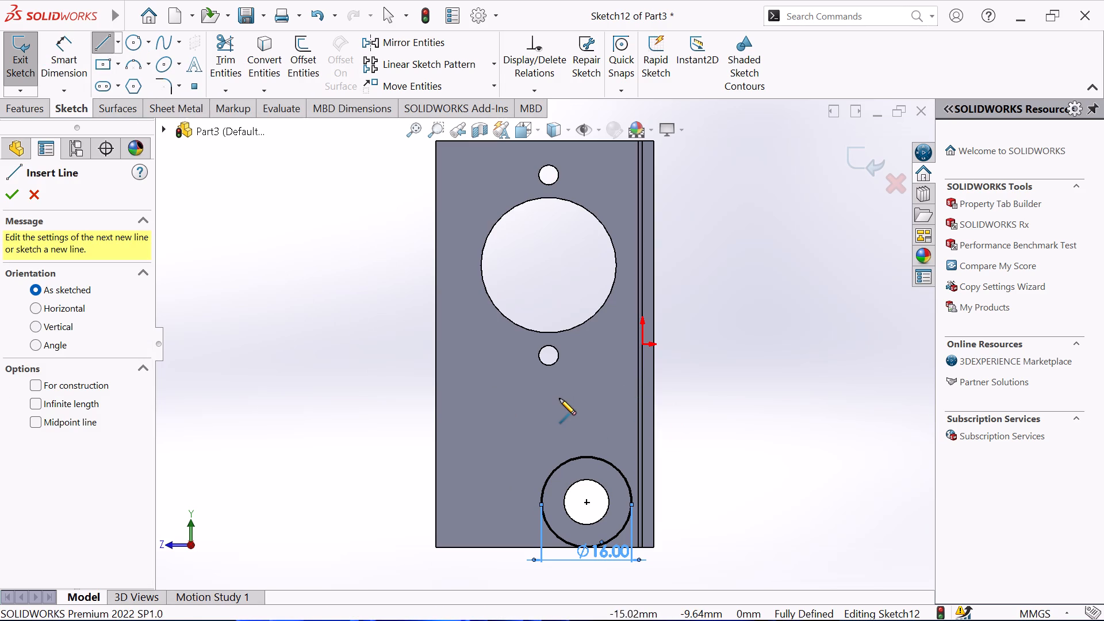
click(655, 395)
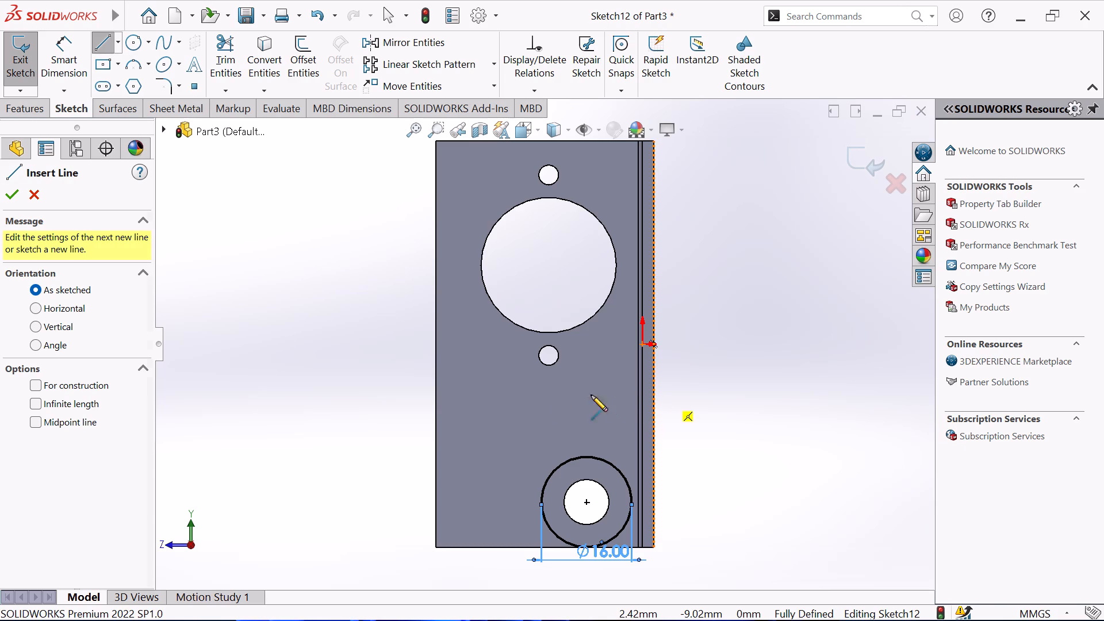
click(396, 394)
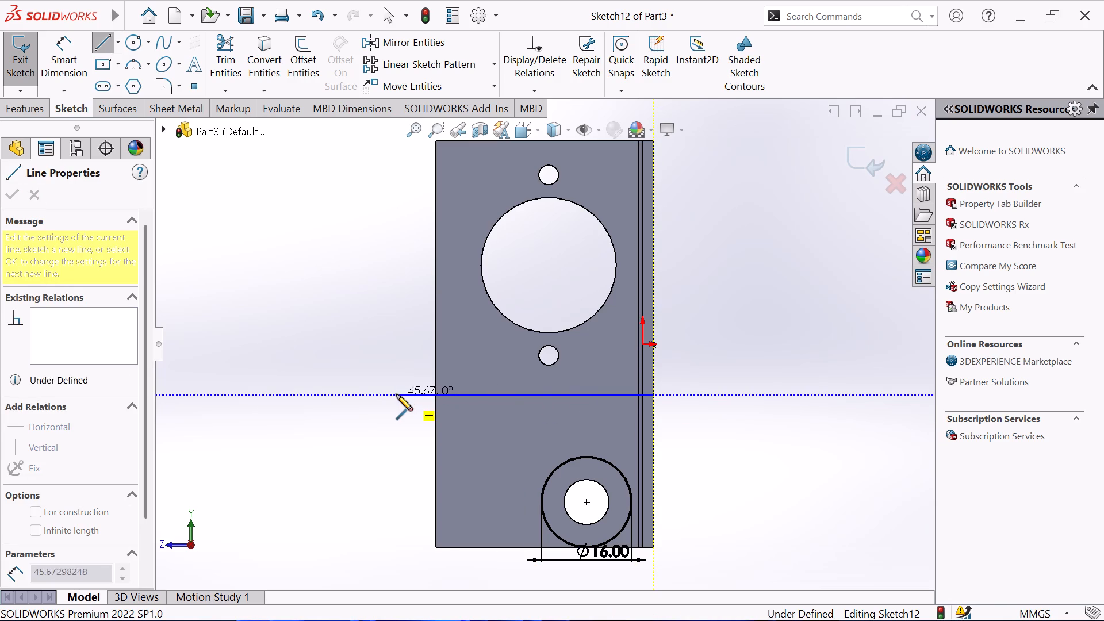
right_click(368, 363)
click(376, 375)
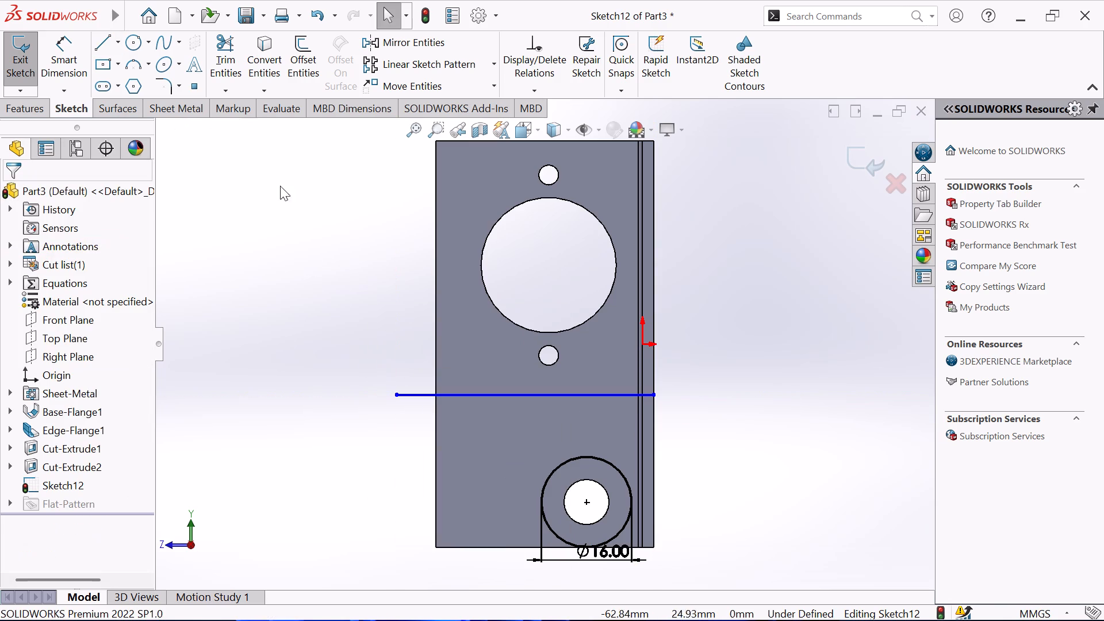
Dimension the horizontal line 44 mm from the edge flange's upper short edge.
click(46, 57)
click(454, 142)
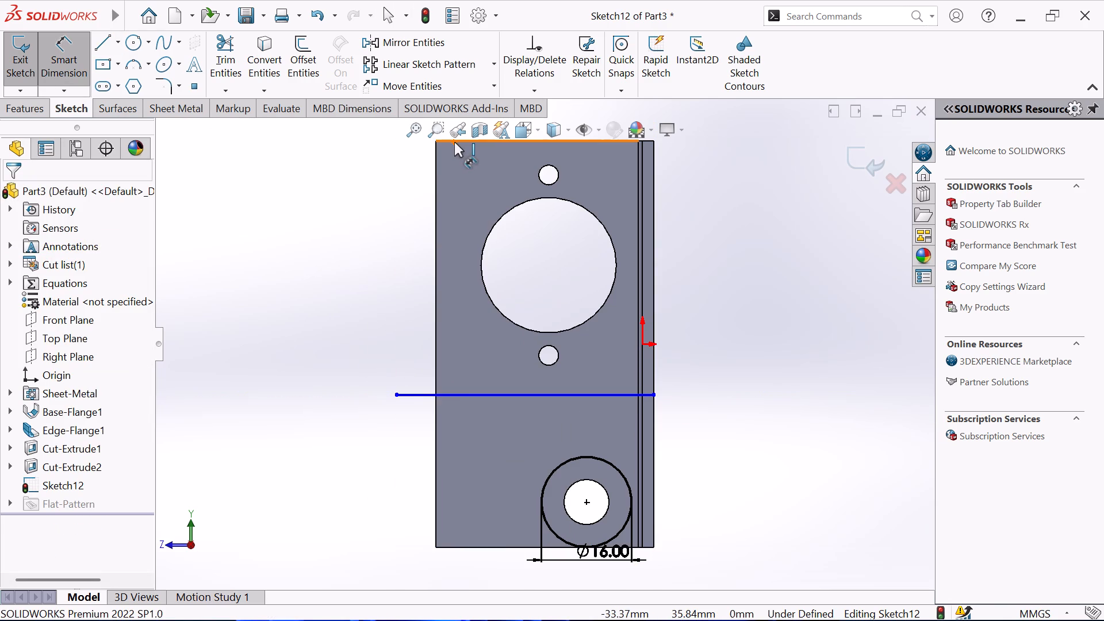
click(394, 395)
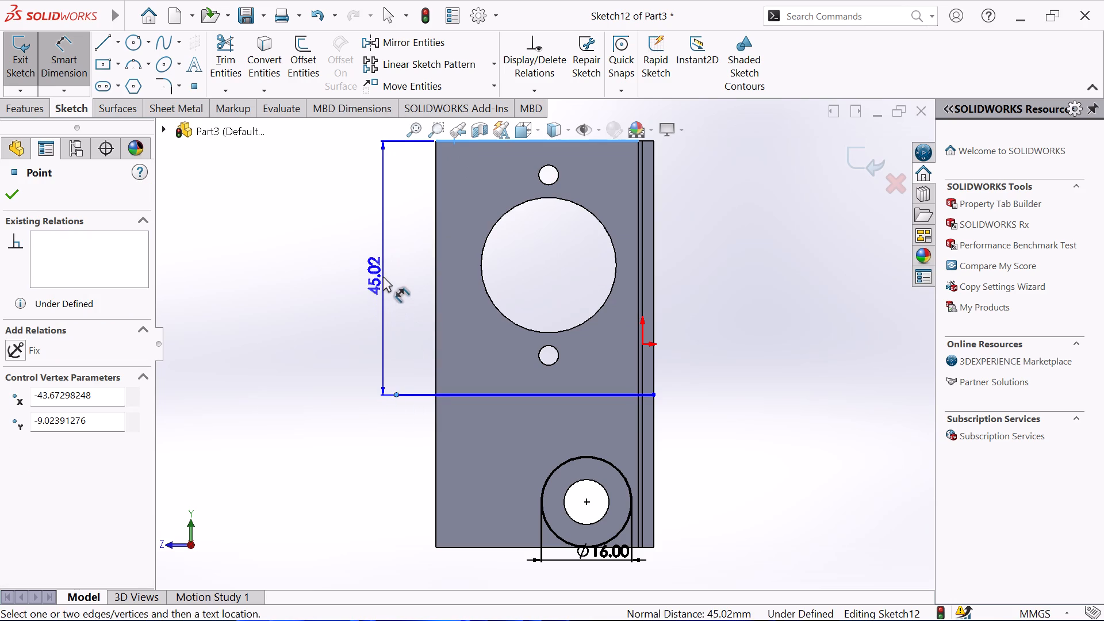
click(383, 276)
text(44)
key(Return)
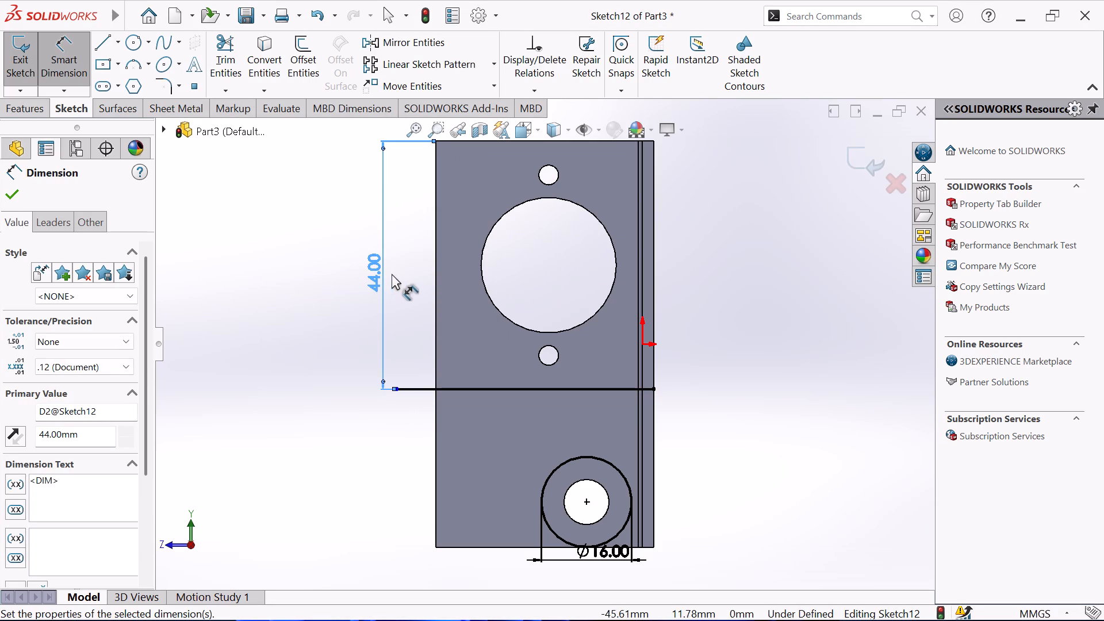
right_click(392, 273)
click(425, 326)
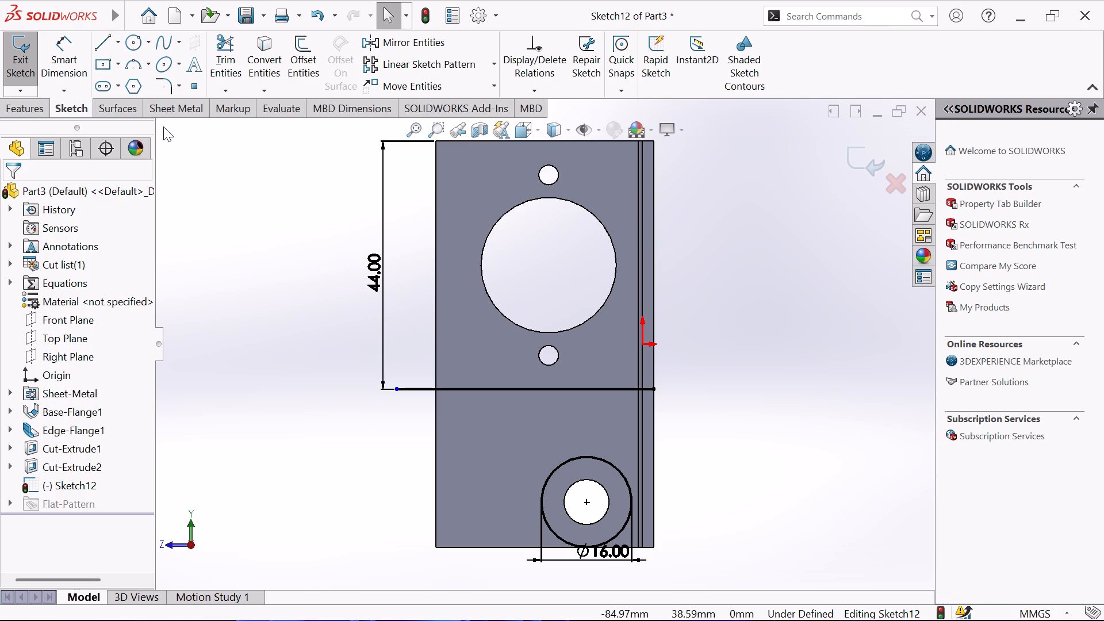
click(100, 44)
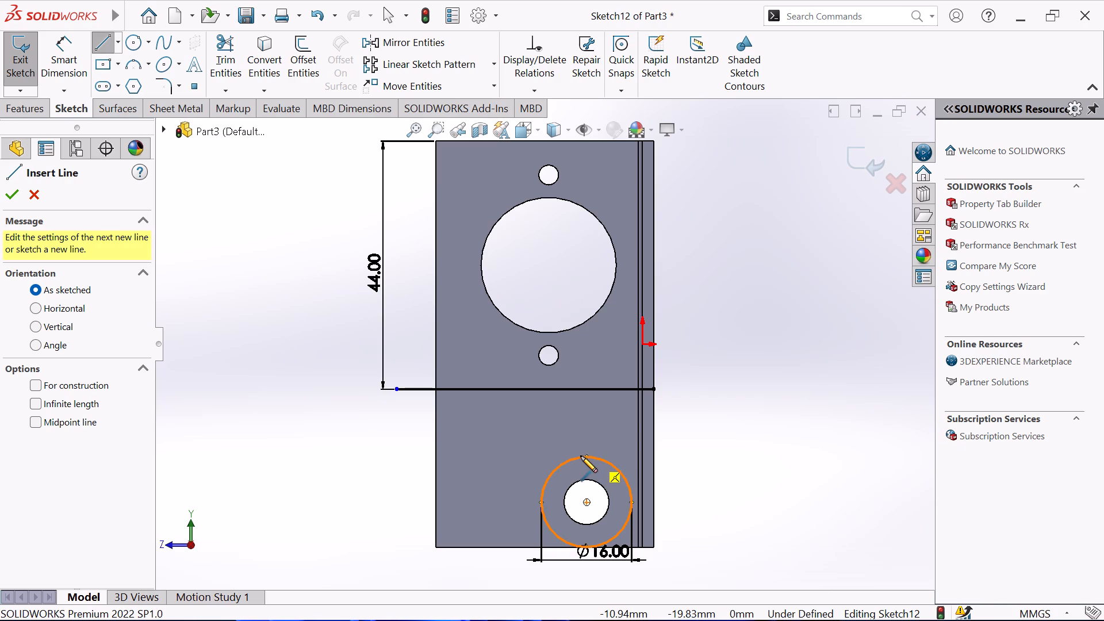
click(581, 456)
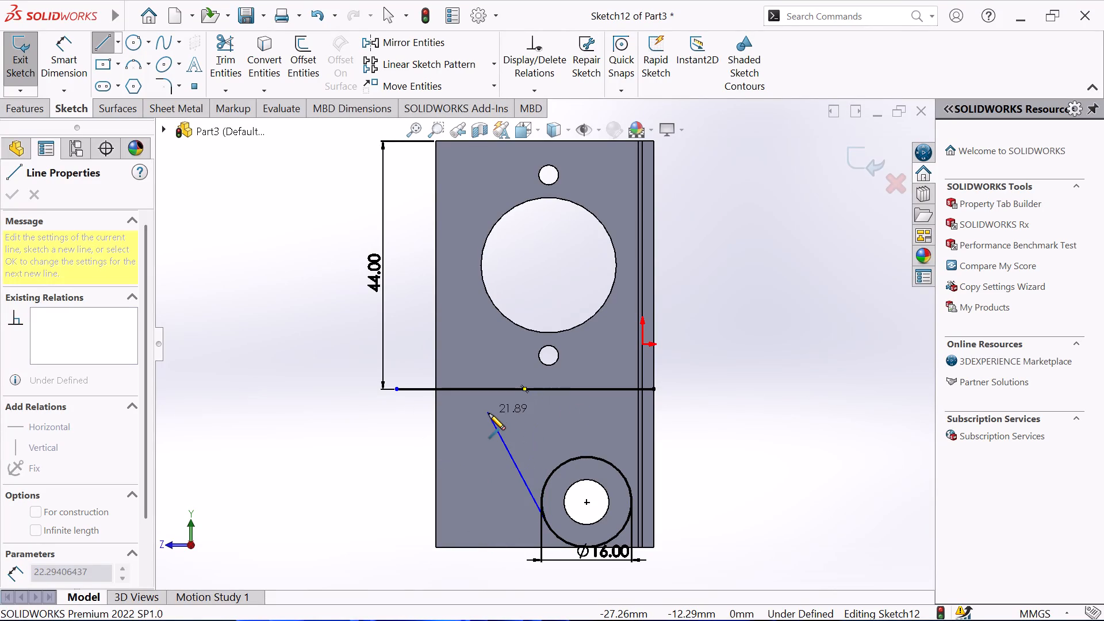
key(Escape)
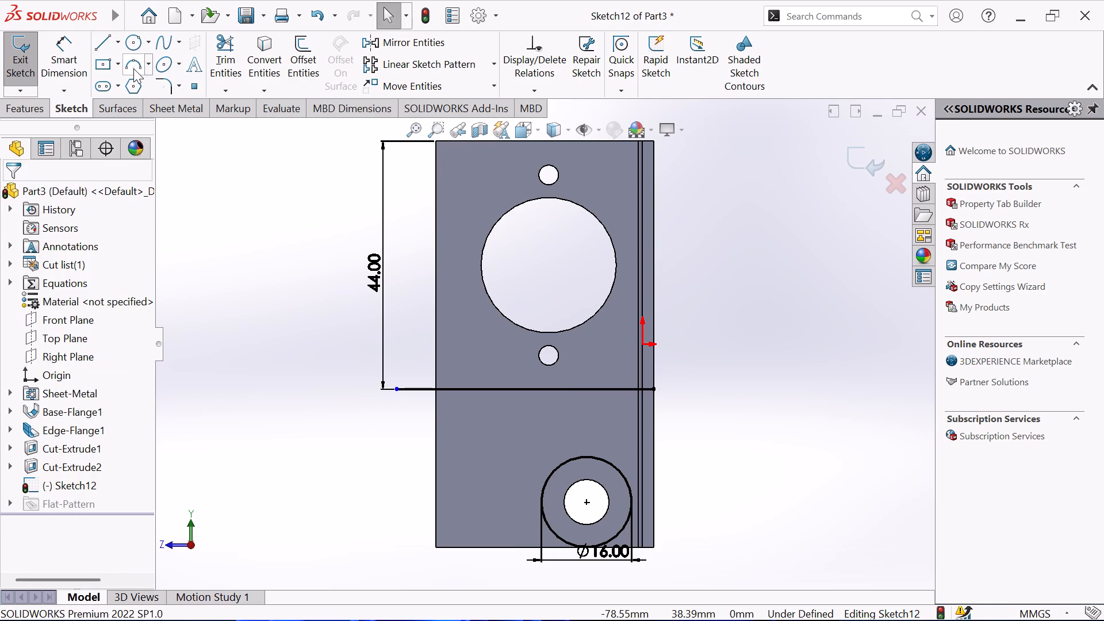
Sketch a slanted line about 13.75 mm long from the 16 mm circle's top point to the horizontal line, directly below the lower 3.5 mm hole.
click(106, 40)
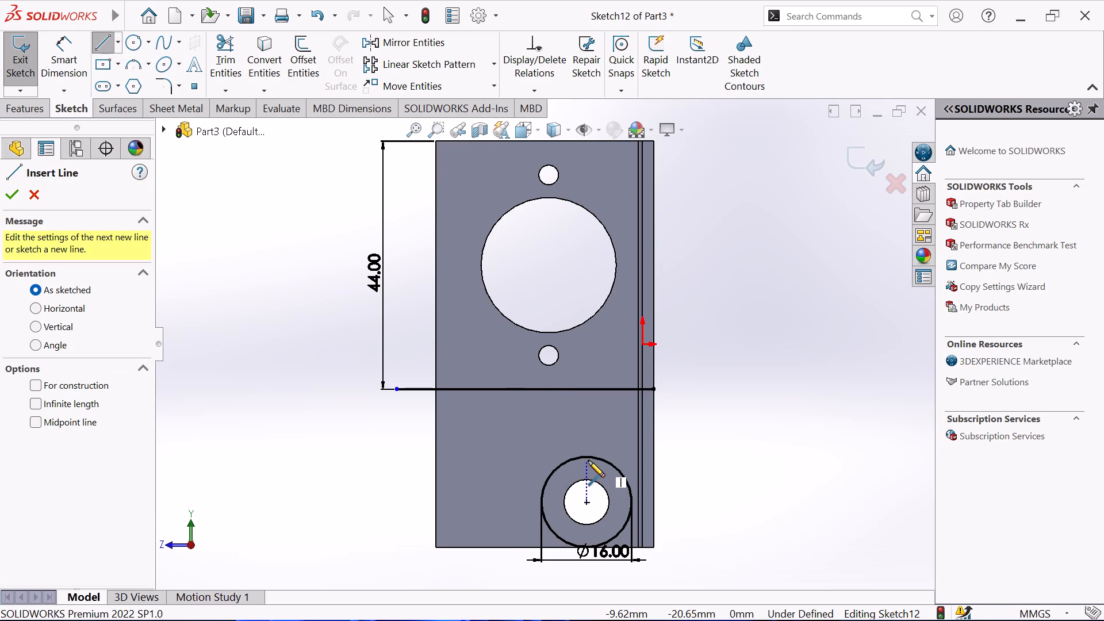
click(586, 458)
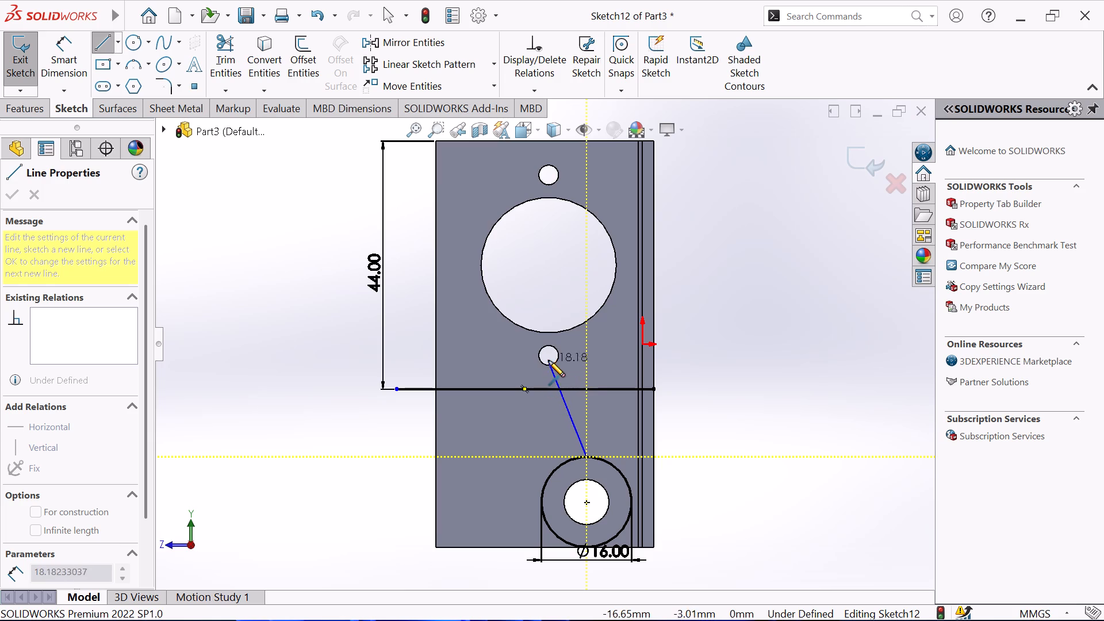
click(549, 390)
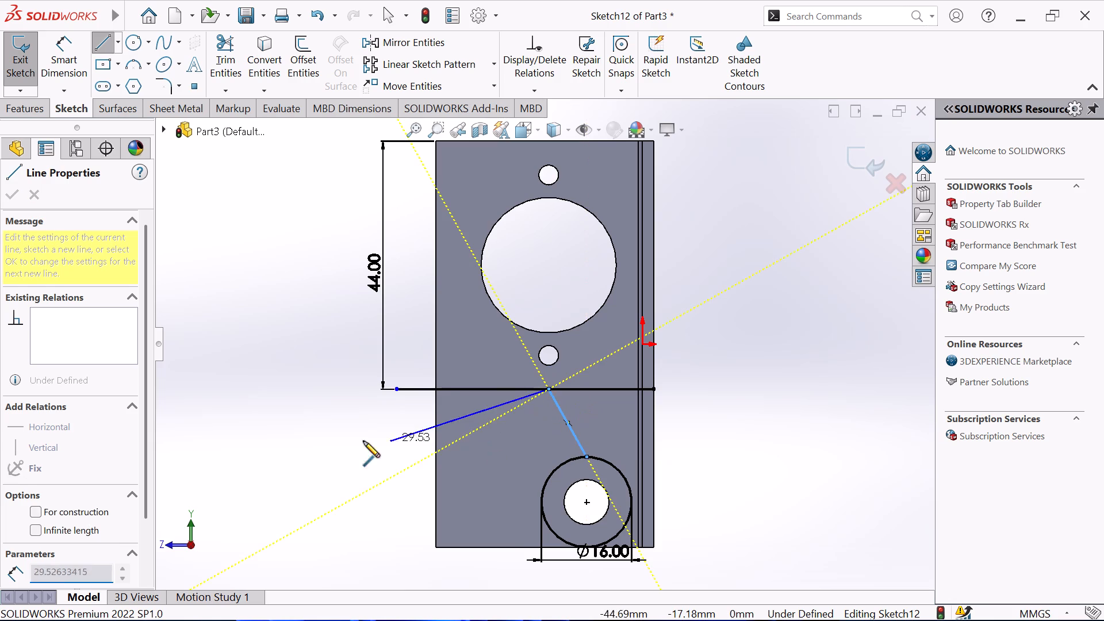
right_click(323, 442)
click(382, 424)
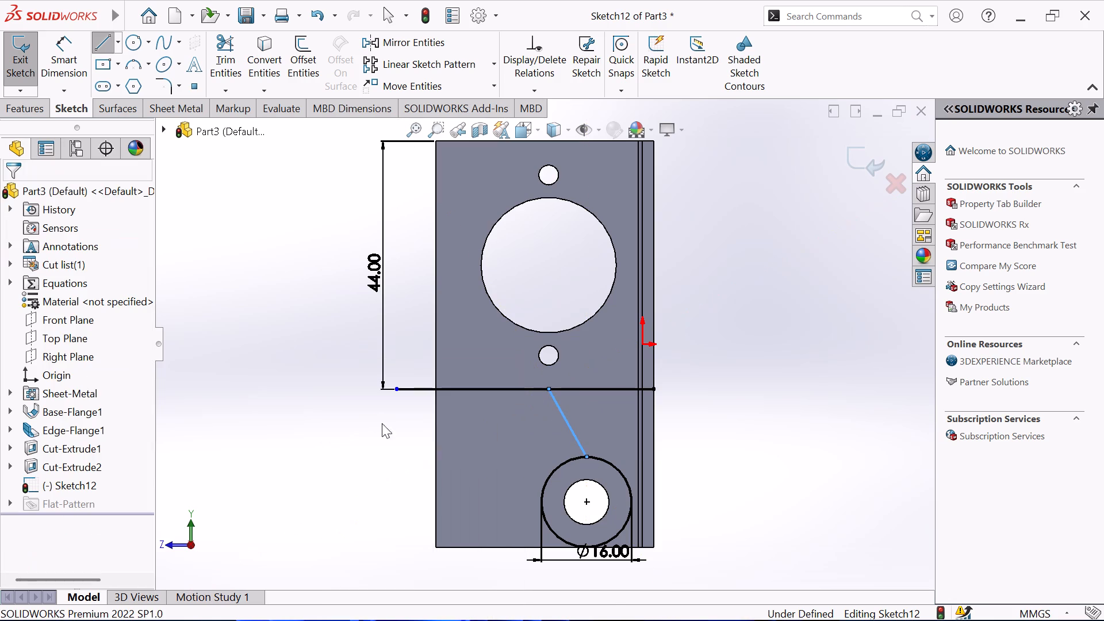
Trim the horizontal line's bend-side portion back to the slanted line's upper end.
click(224, 56)
click(593, 391)
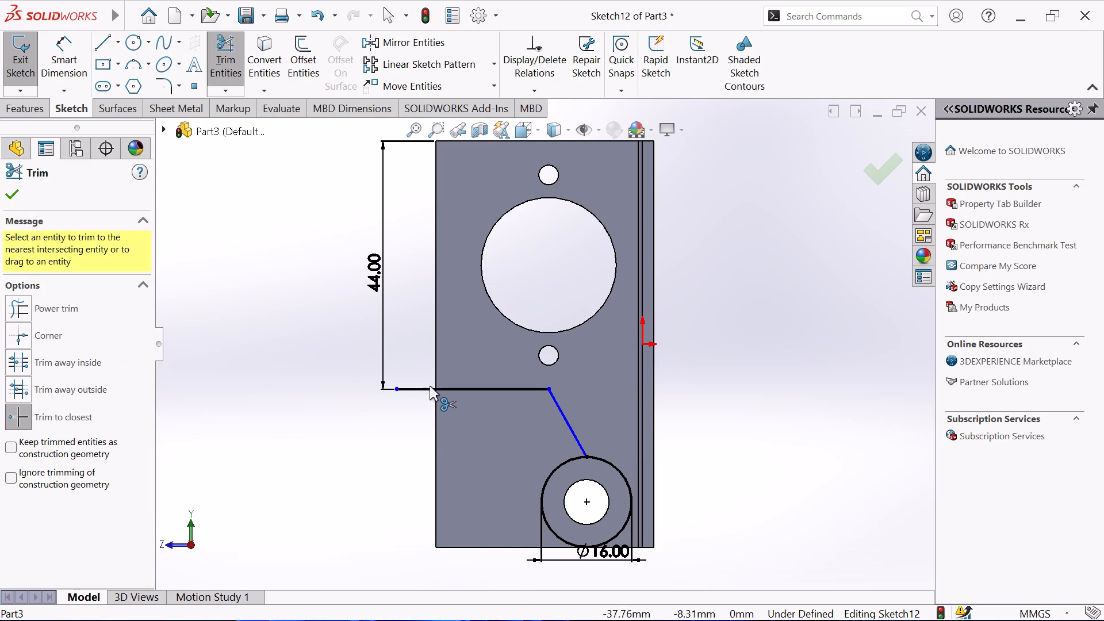
right_click(285, 355)
click(336, 410)
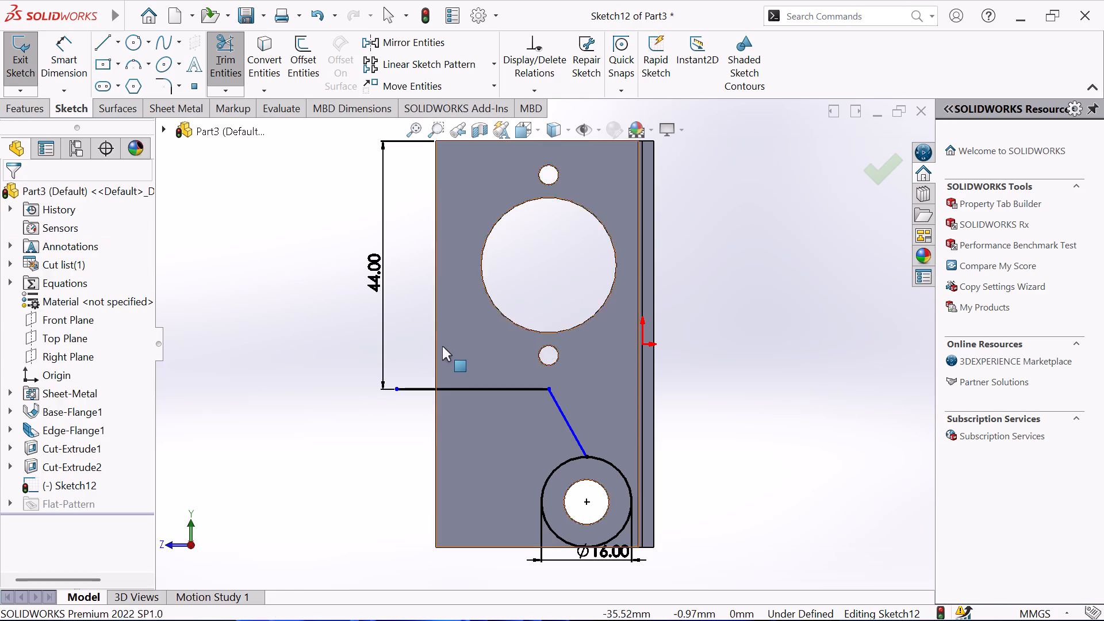
Convert the edge flange's long free edge into a sketch line.
click(437, 329)
click(279, 77)
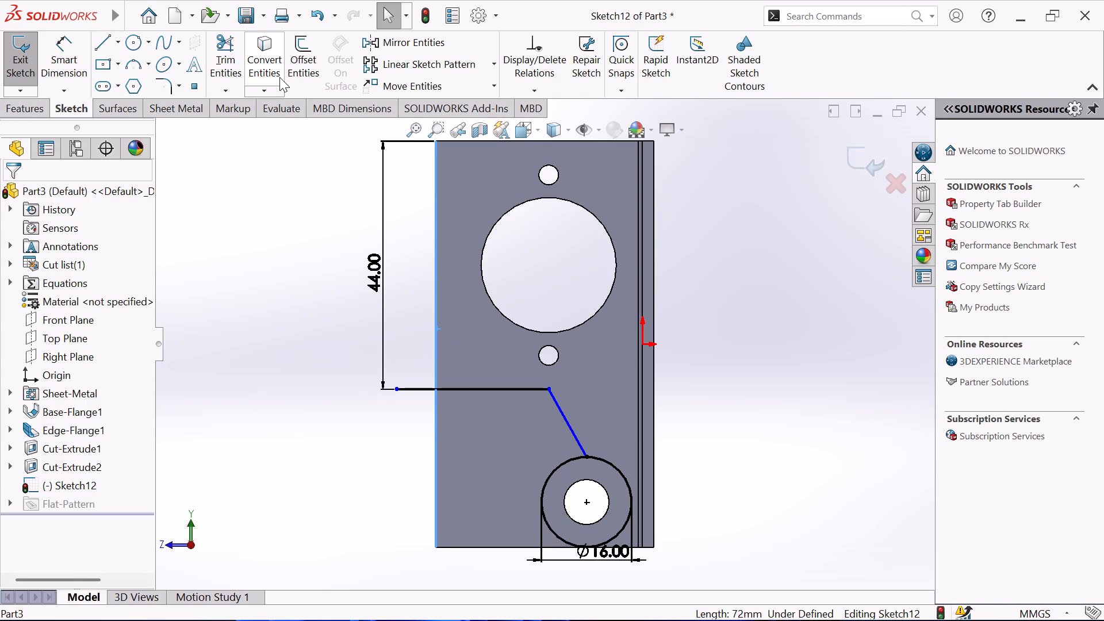
Trim the horizontal line's overhang past the free edge, accepting the loss of its dimension, and the converted edge line below the horizontal line.
click(220, 55)
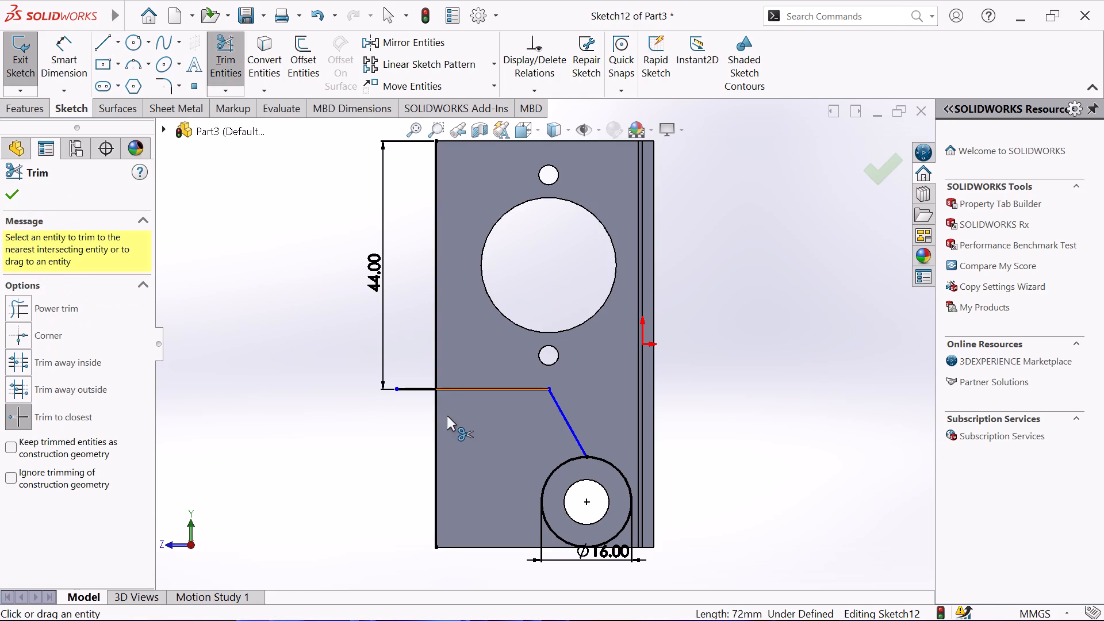
click(427, 390)
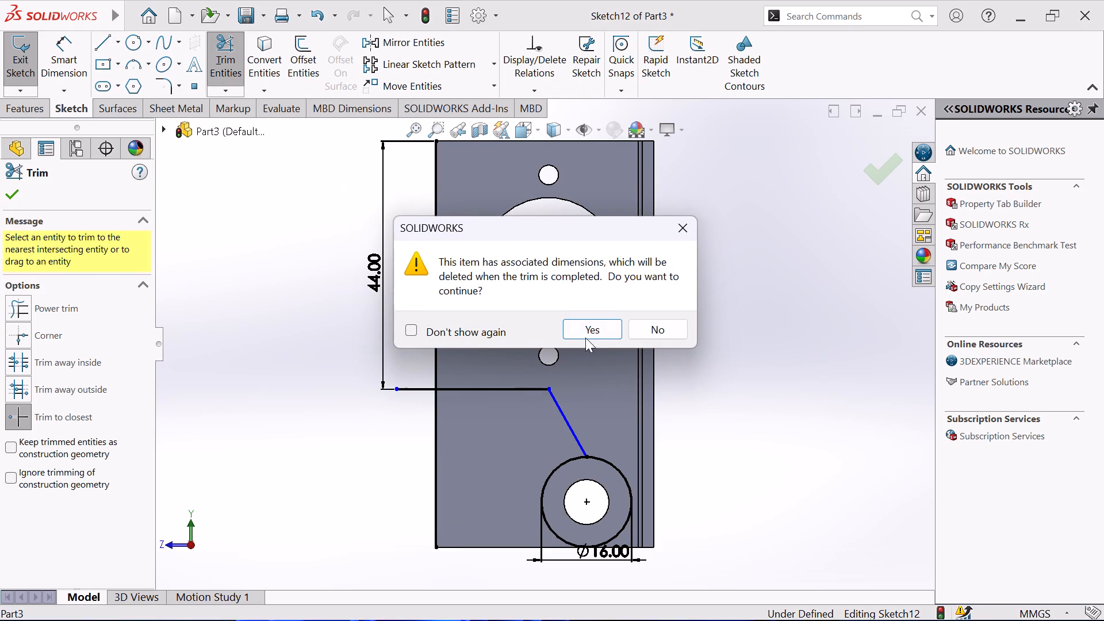
click(588, 333)
click(437, 469)
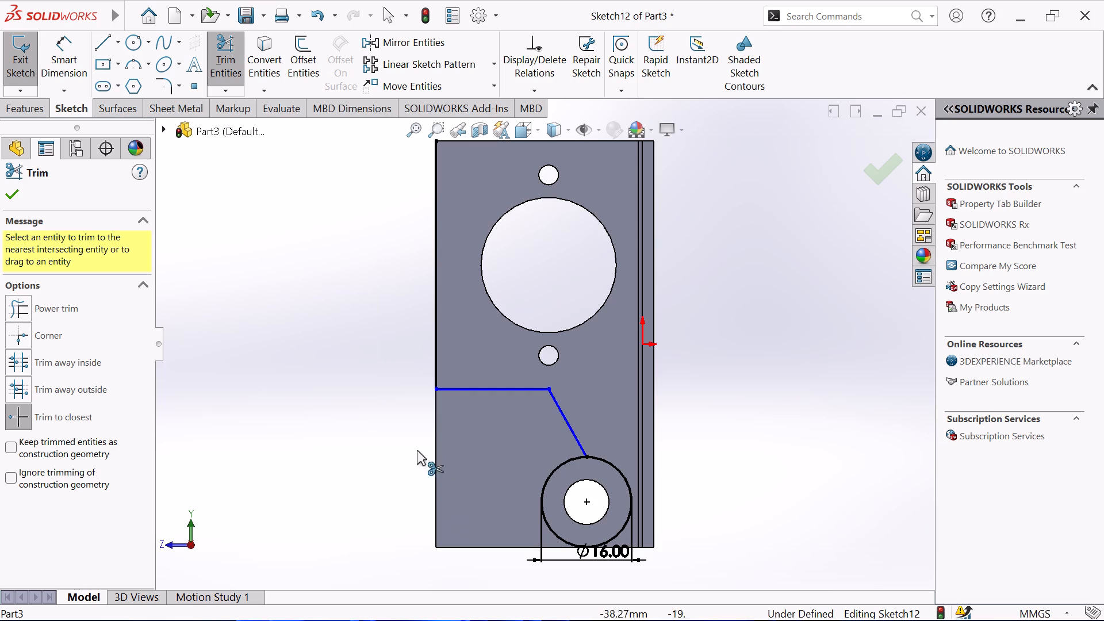
right_click(338, 415)
click(361, 441)
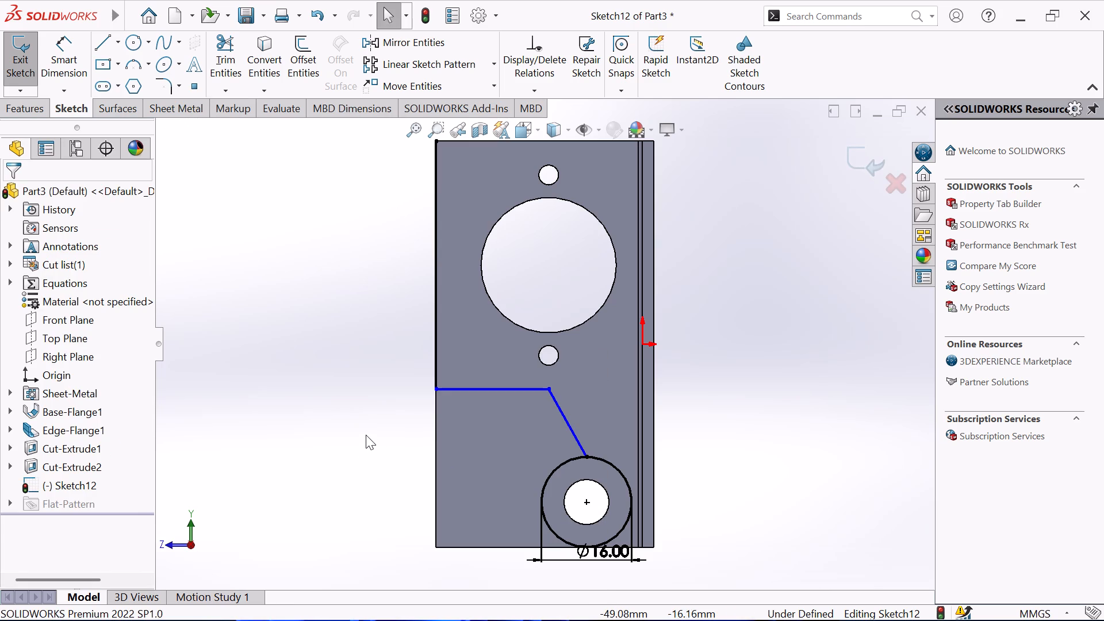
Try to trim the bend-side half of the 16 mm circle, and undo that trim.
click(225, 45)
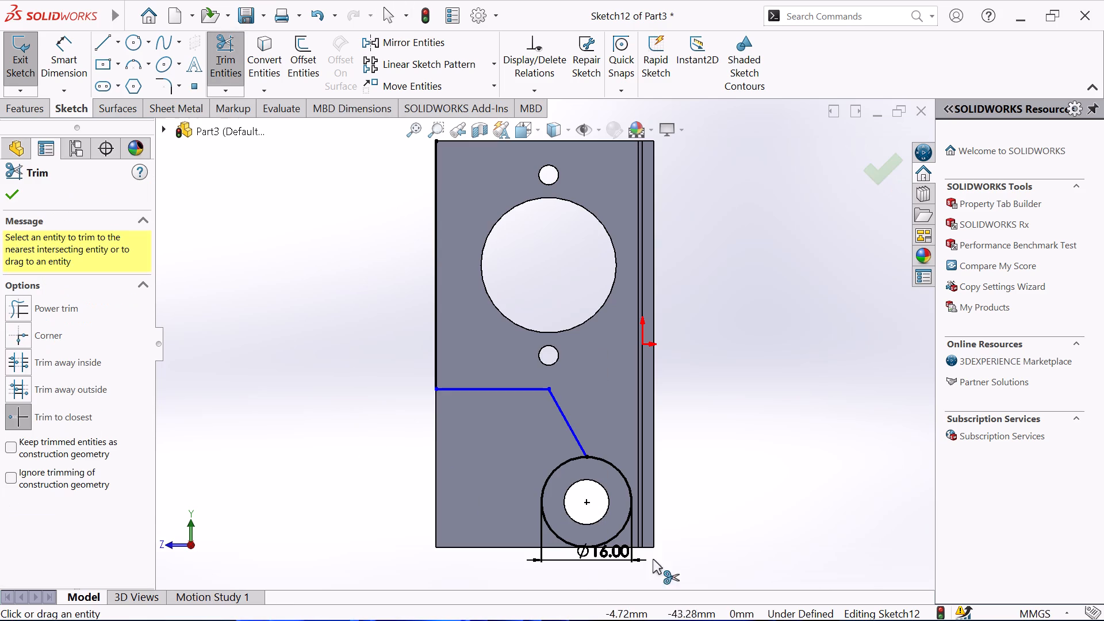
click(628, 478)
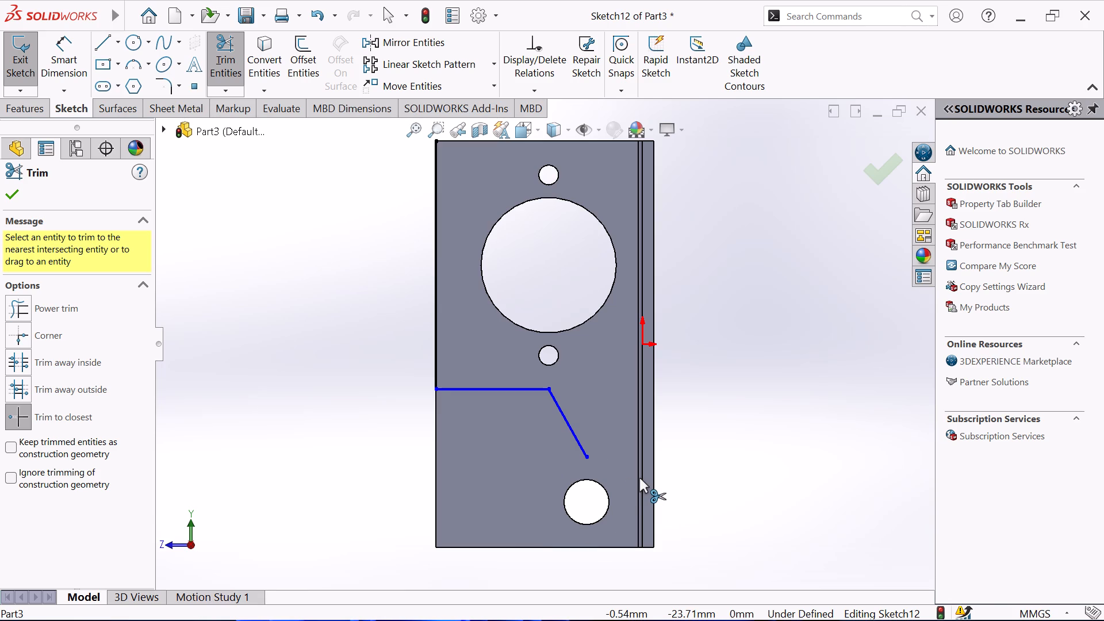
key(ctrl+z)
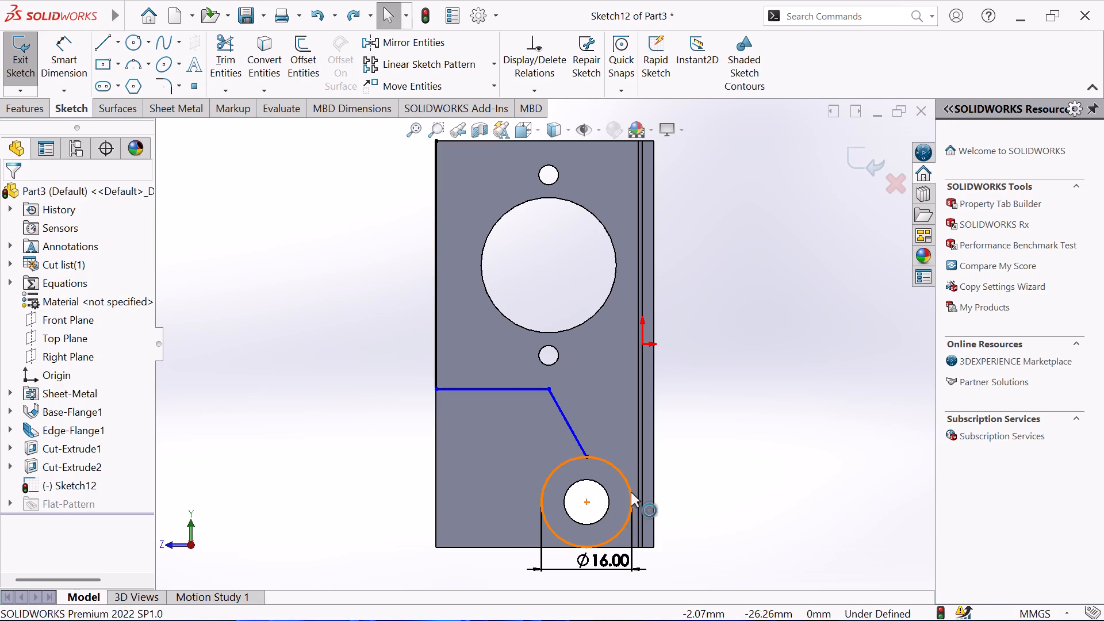
Sketch a vertical centerline from the slanted line's lower end through the 8 mm hole's center to just past the flange's lower short edge.
scroll(628, 488, down, 2)
scroll(586, 446, down, 2)
scroll(549, 418, down, 2)
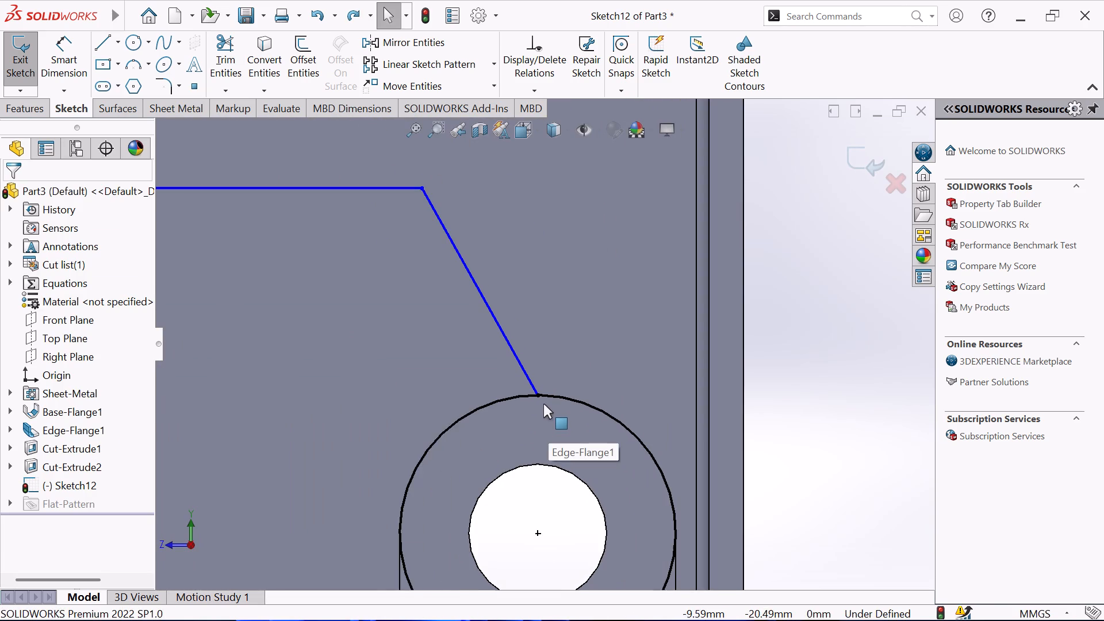
scroll(543, 404, down, 7)
scroll(528, 424, up, 3)
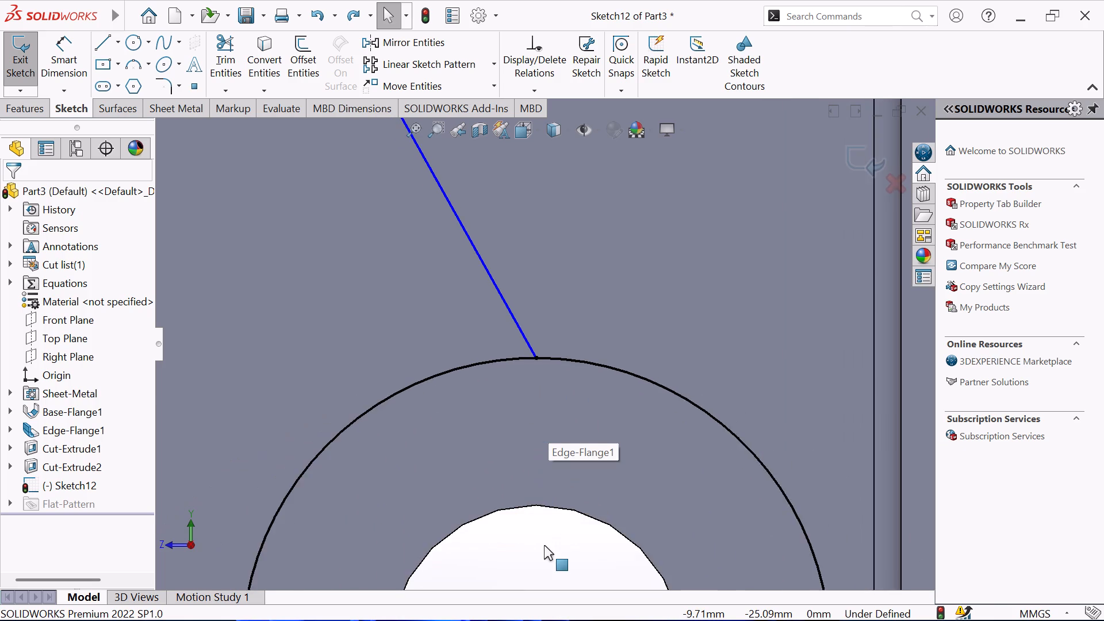
scroll(544, 545, up, 6)
scroll(545, 548, down, 3)
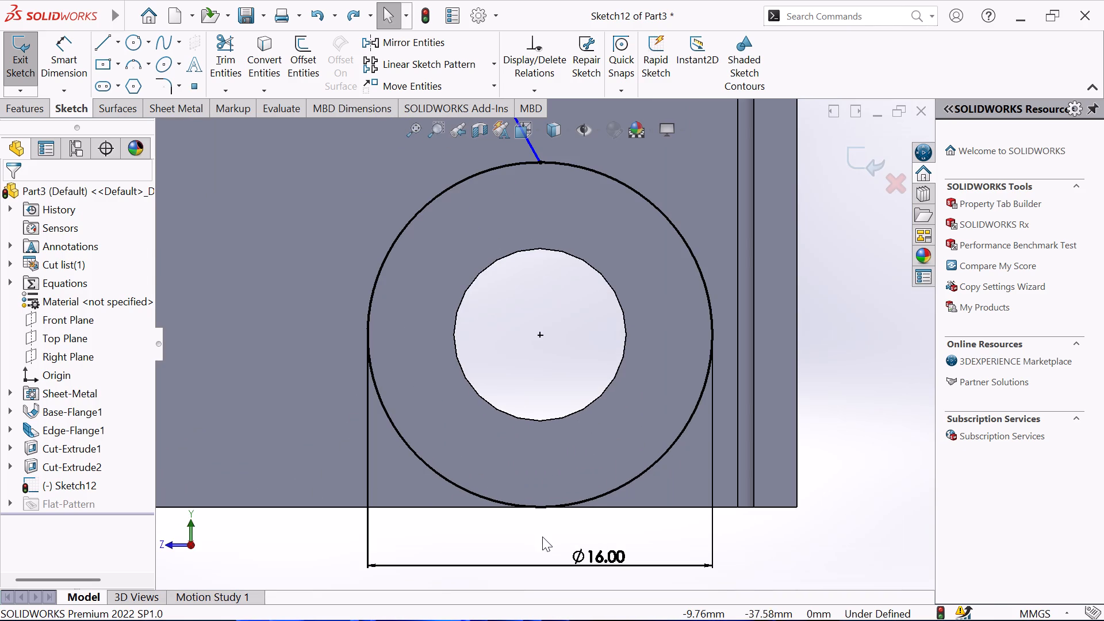
scroll(539, 478, up, 1)
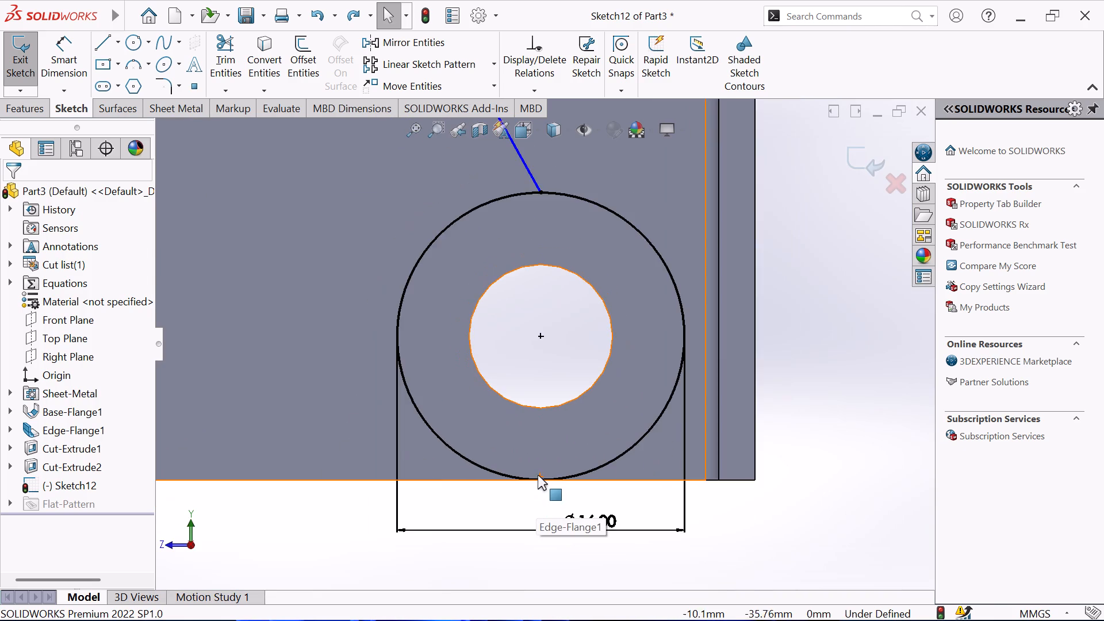
scroll(538, 475, up, 2)
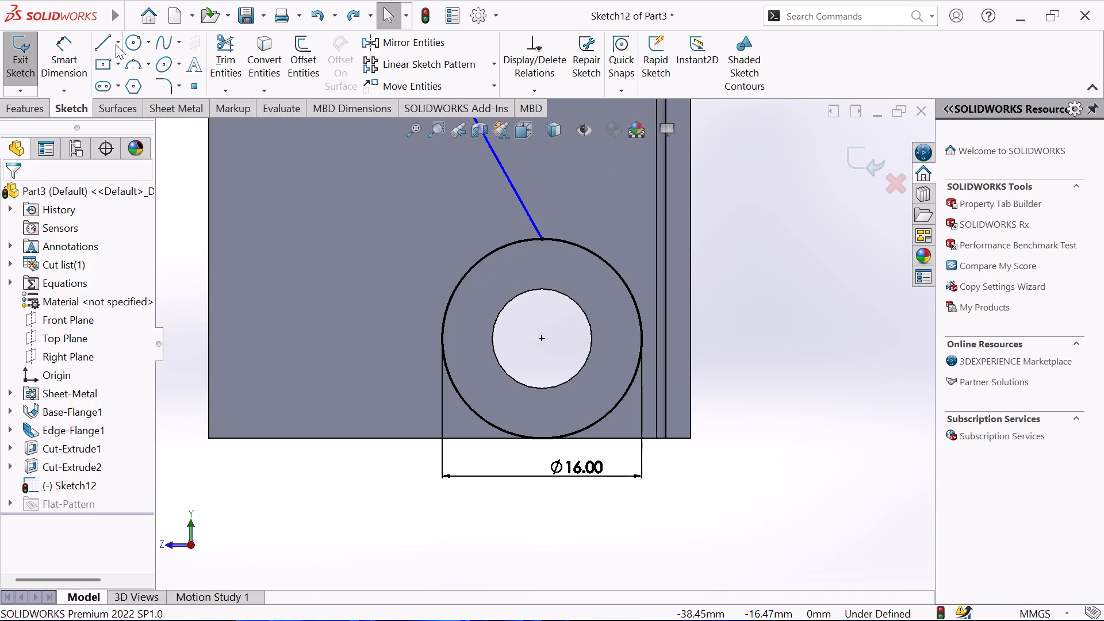
click(116, 44)
click(103, 84)
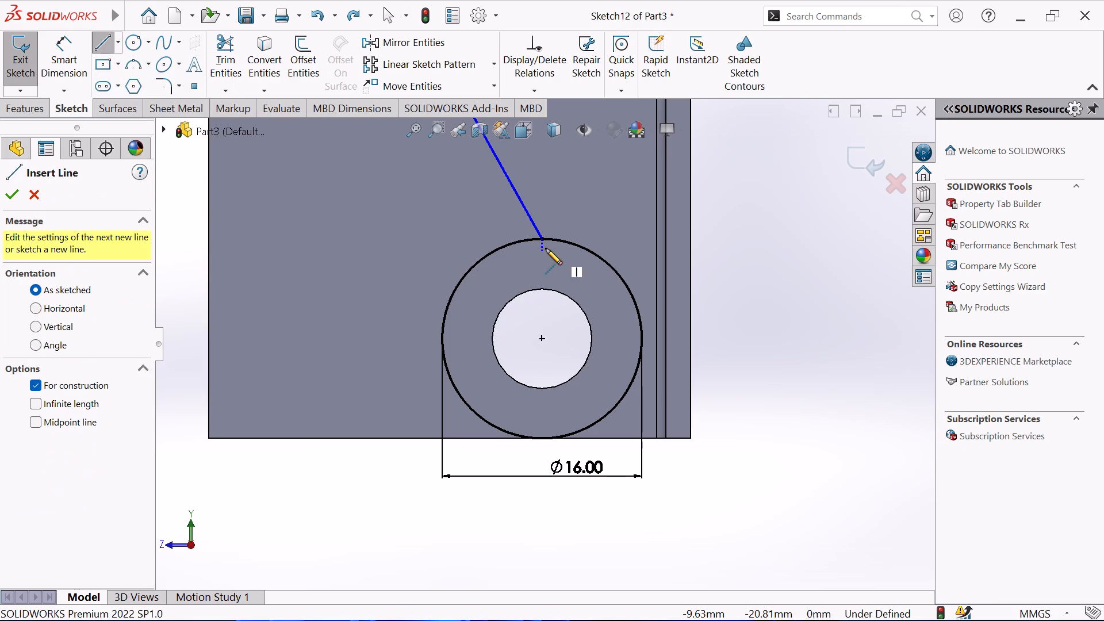
click(543, 240)
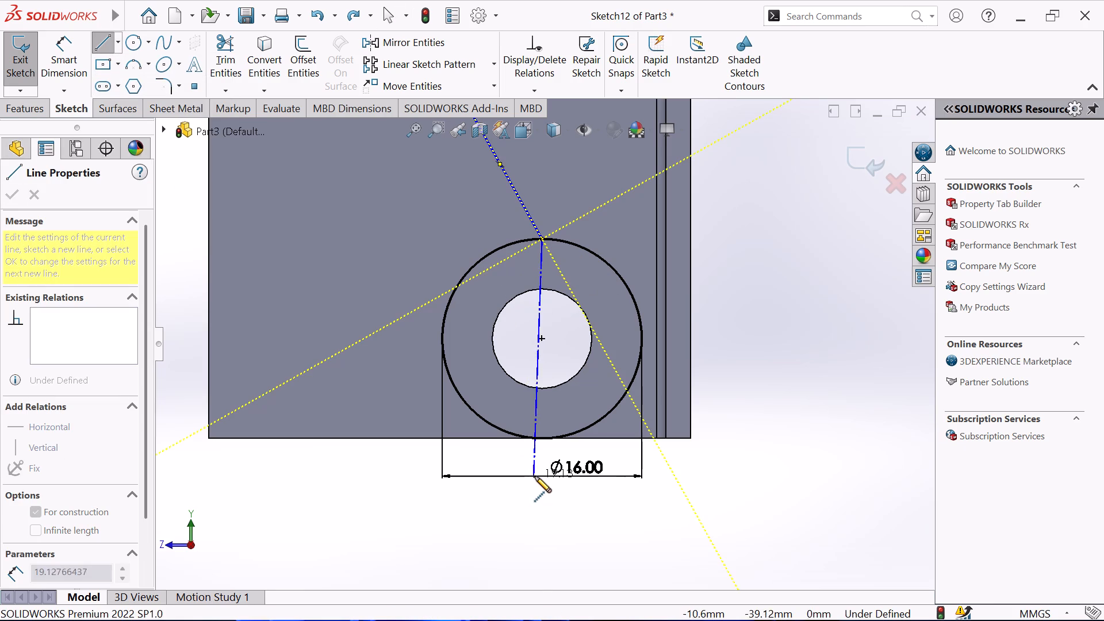
click(542, 468)
right_click(442, 523)
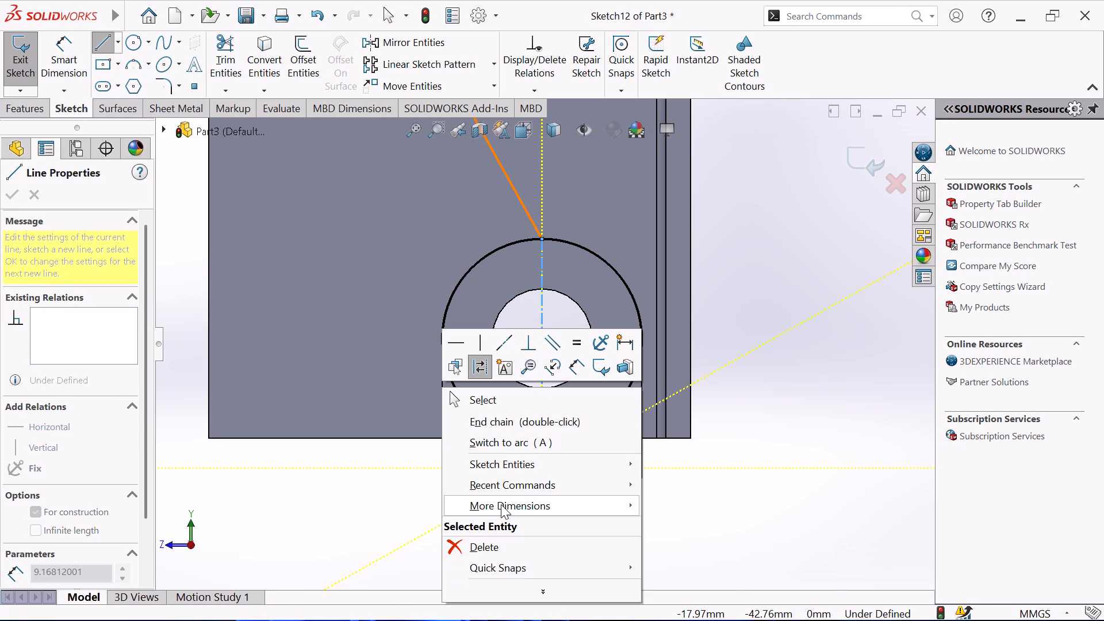
click(504, 407)
Trim away the bend-side half of the 16 mm circle up to the vertical centerline.
click(223, 48)
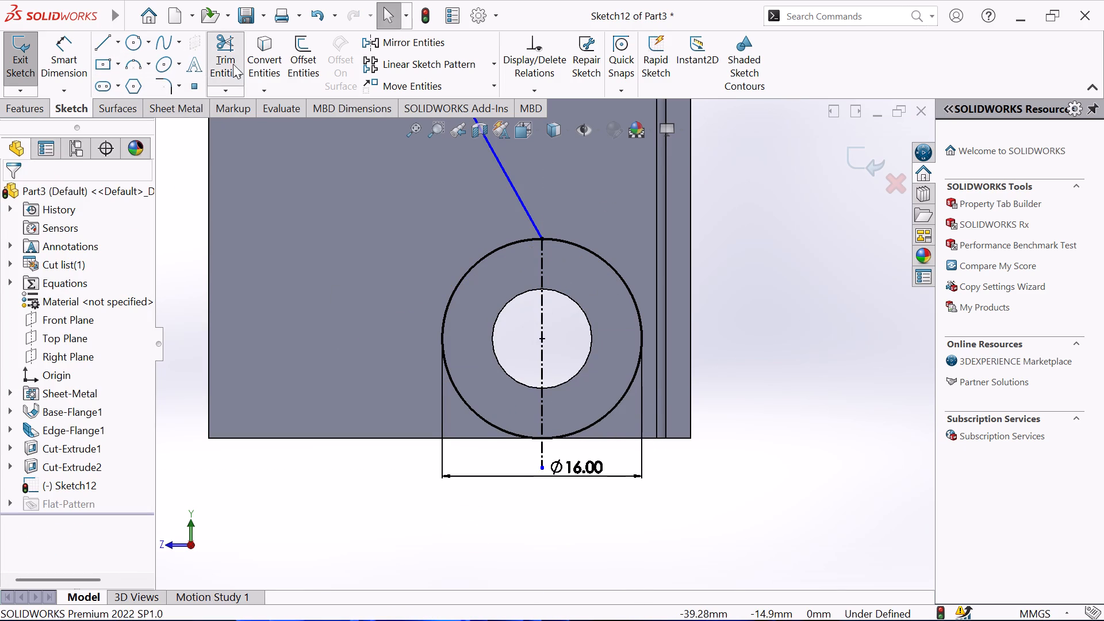
click(623, 283)
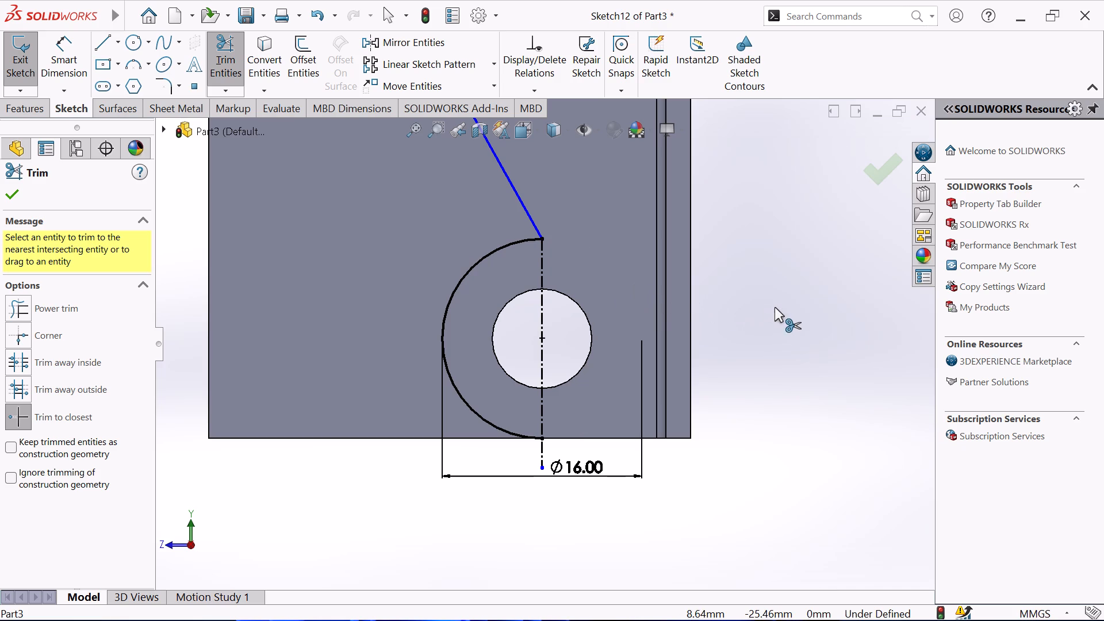
right_click(775, 306)
click(821, 352)
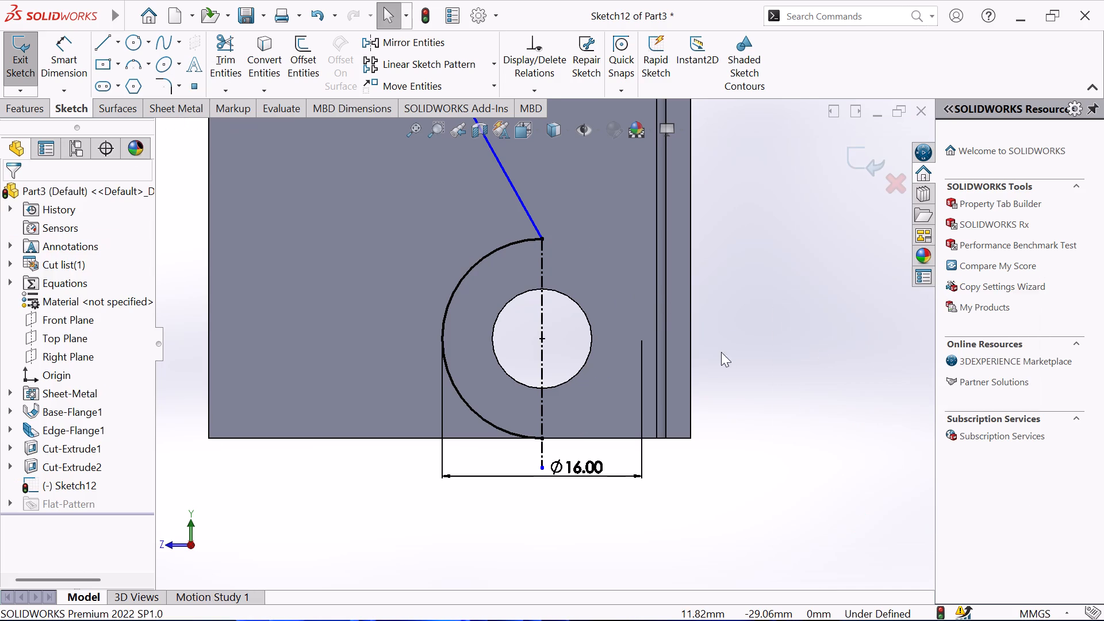
Add 1 mm sketch fillets where the slanted line meets the arc and where it meets the horizontal line.
scroll(409, 347, up, 3)
scroll(462, 317, up, 1)
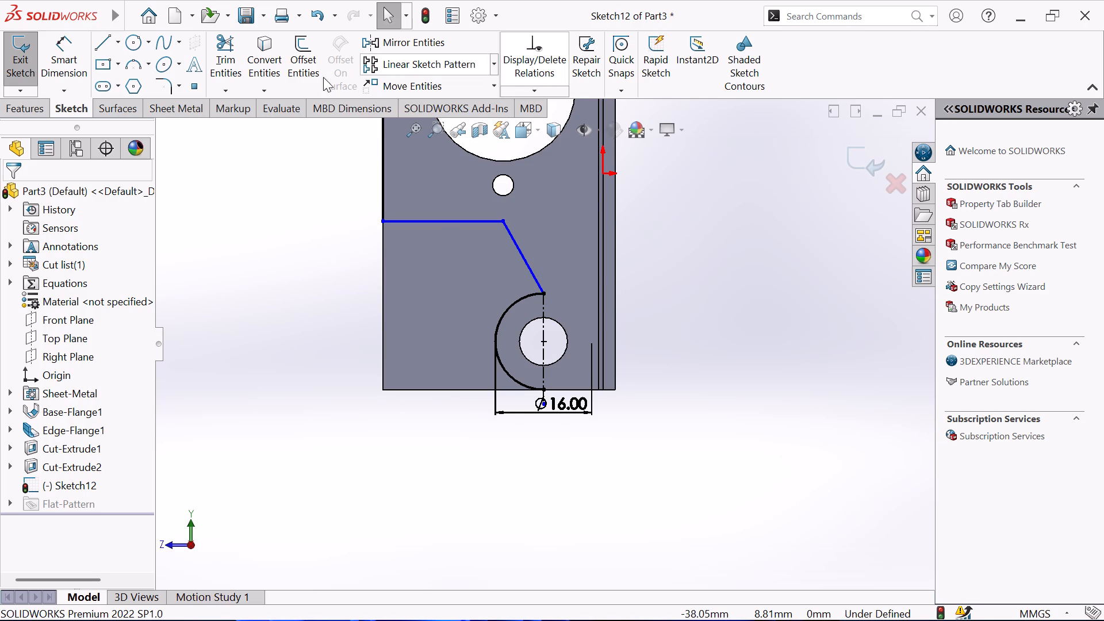
click(167, 86)
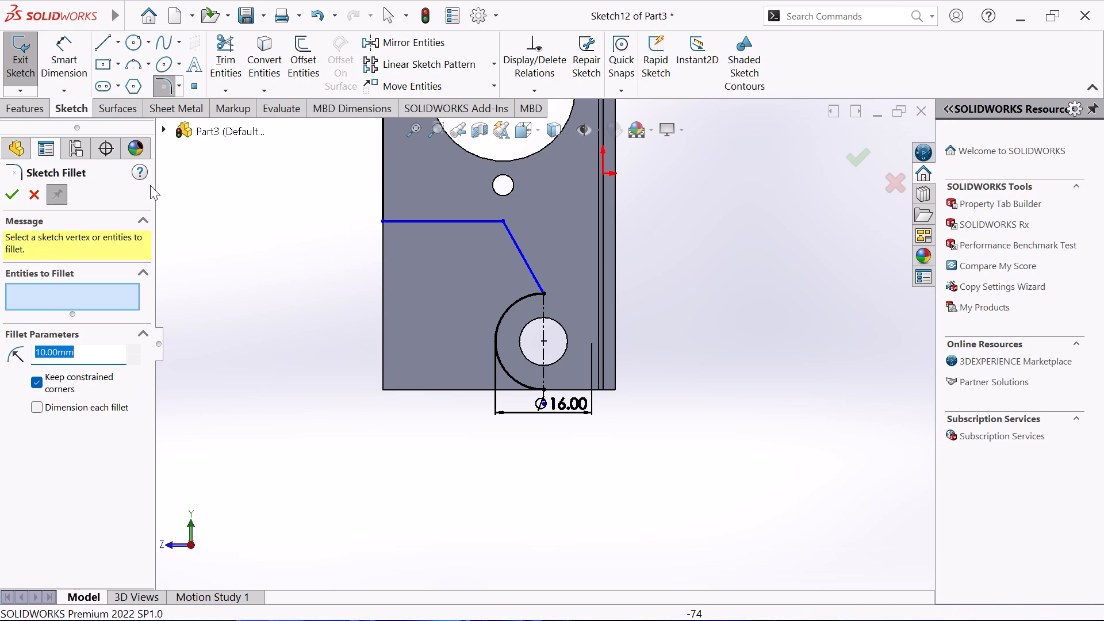
key(1)
key(Return)
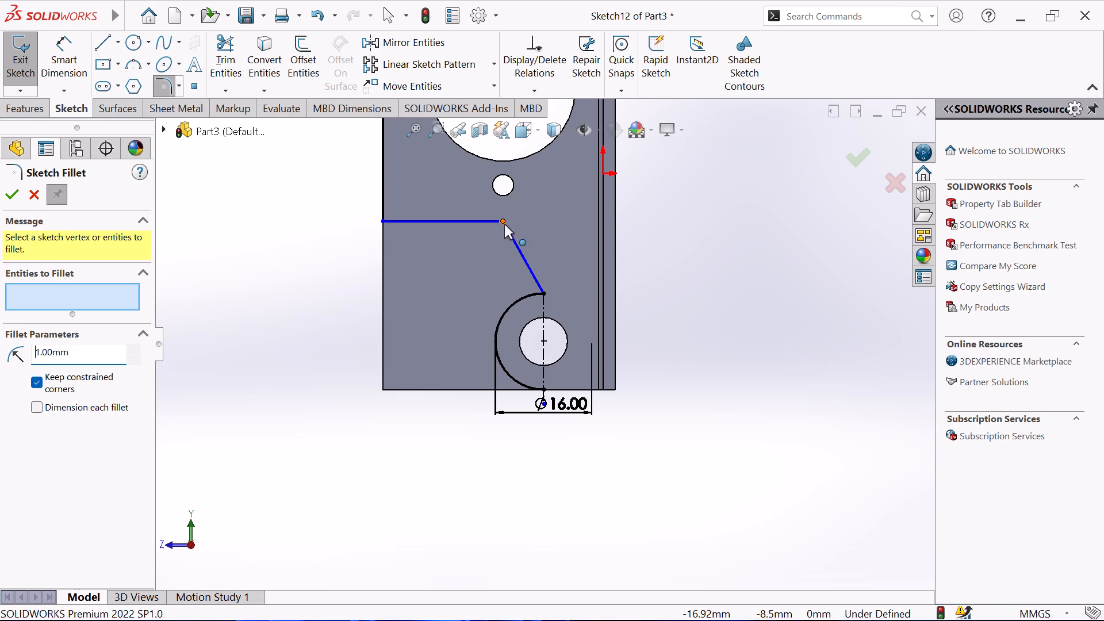
click(543, 294)
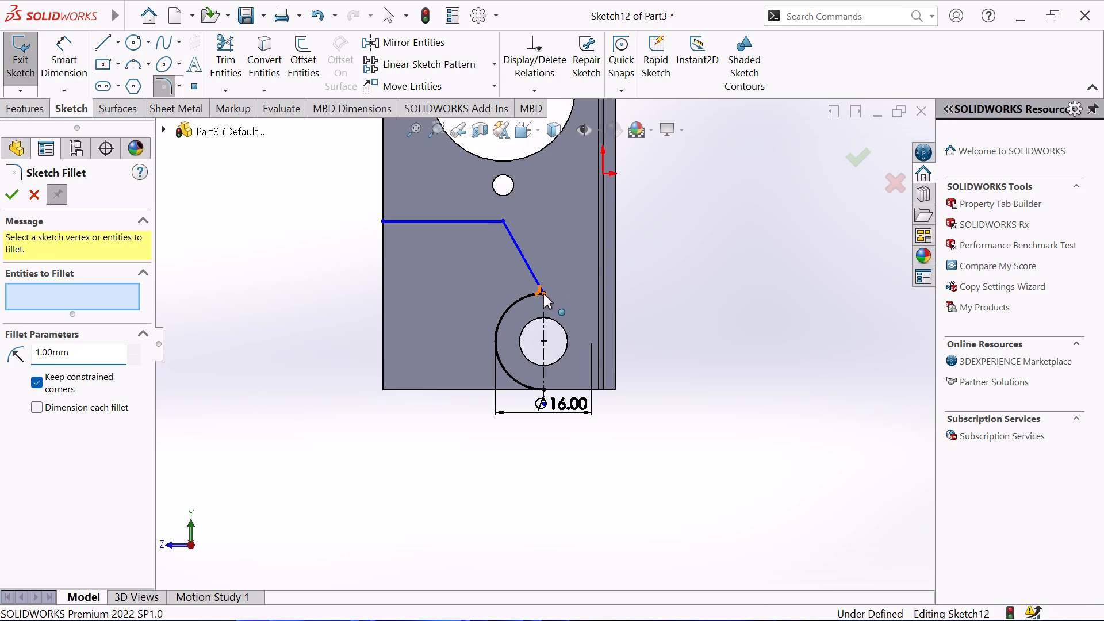
click(503, 222)
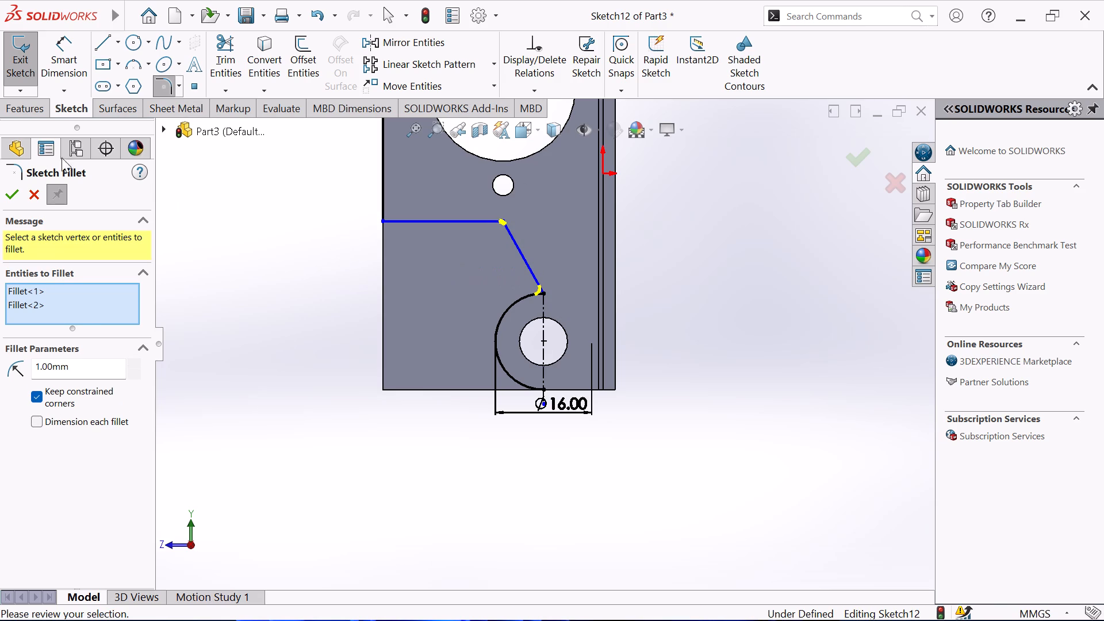
click(17, 194)
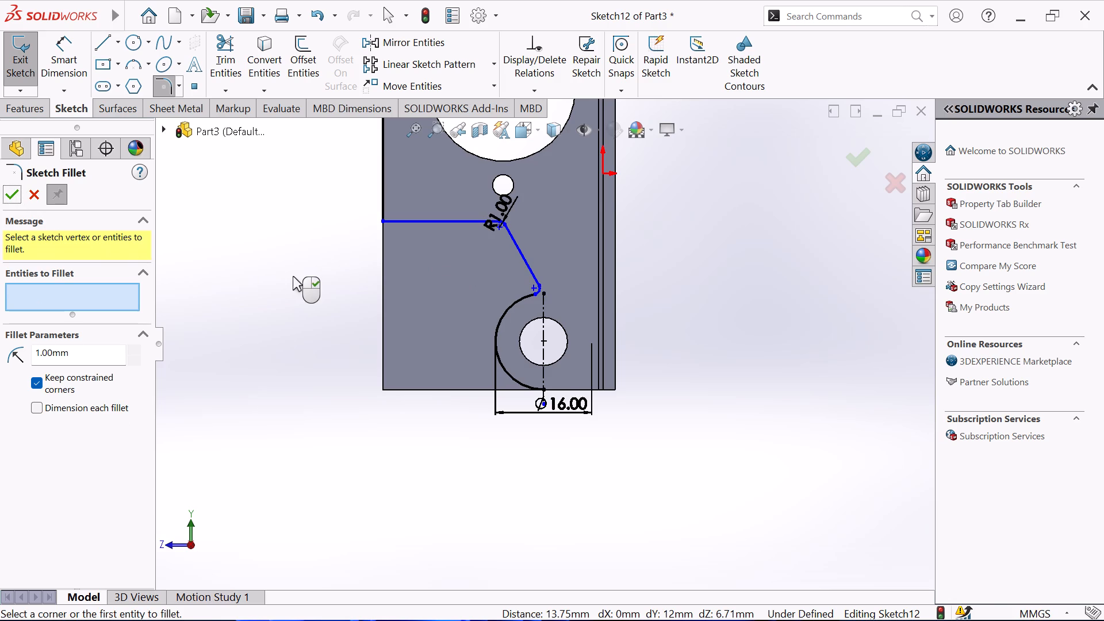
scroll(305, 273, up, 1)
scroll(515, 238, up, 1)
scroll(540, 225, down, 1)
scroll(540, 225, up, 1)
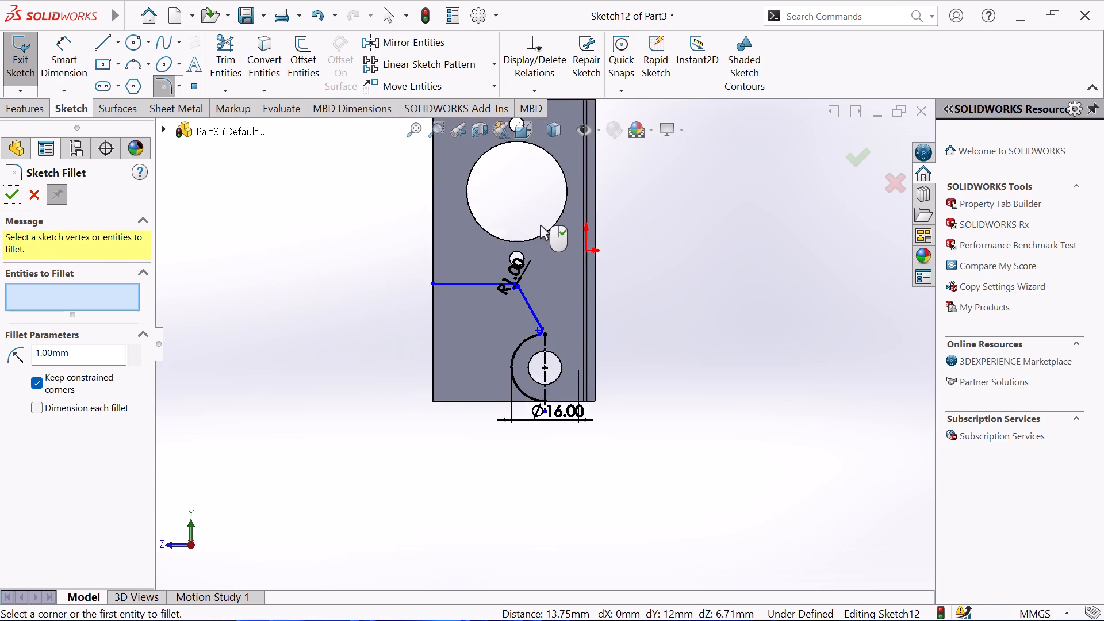
Convert the flange's outer long edge and its short edge beside the 8 mm hole into sketch lines.
scroll(540, 225, up, 3)
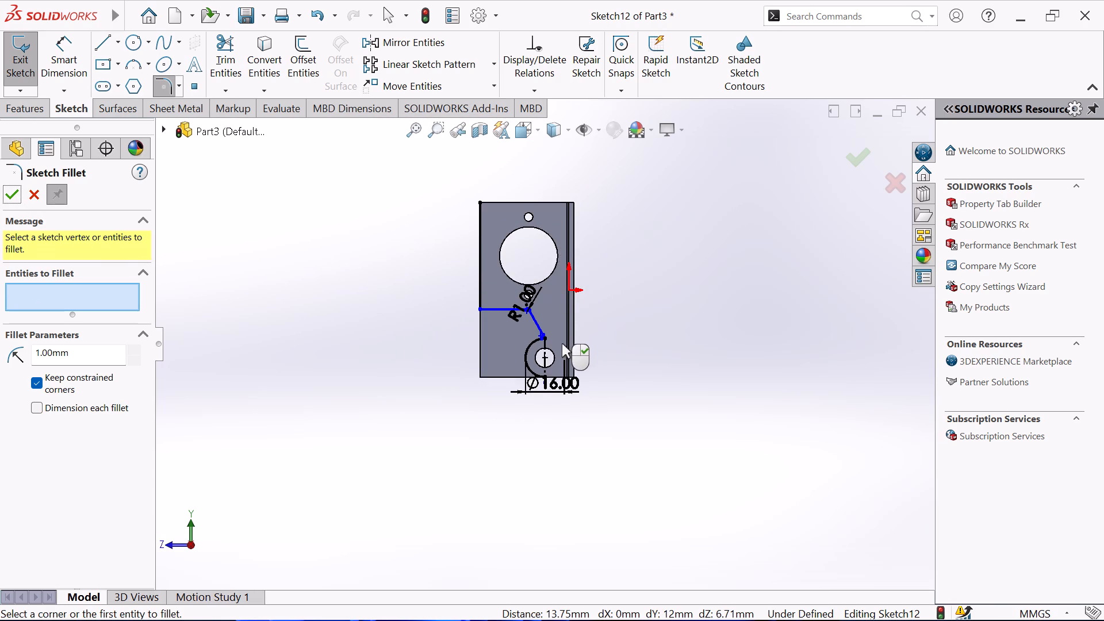
scroll(562, 343, down, 2)
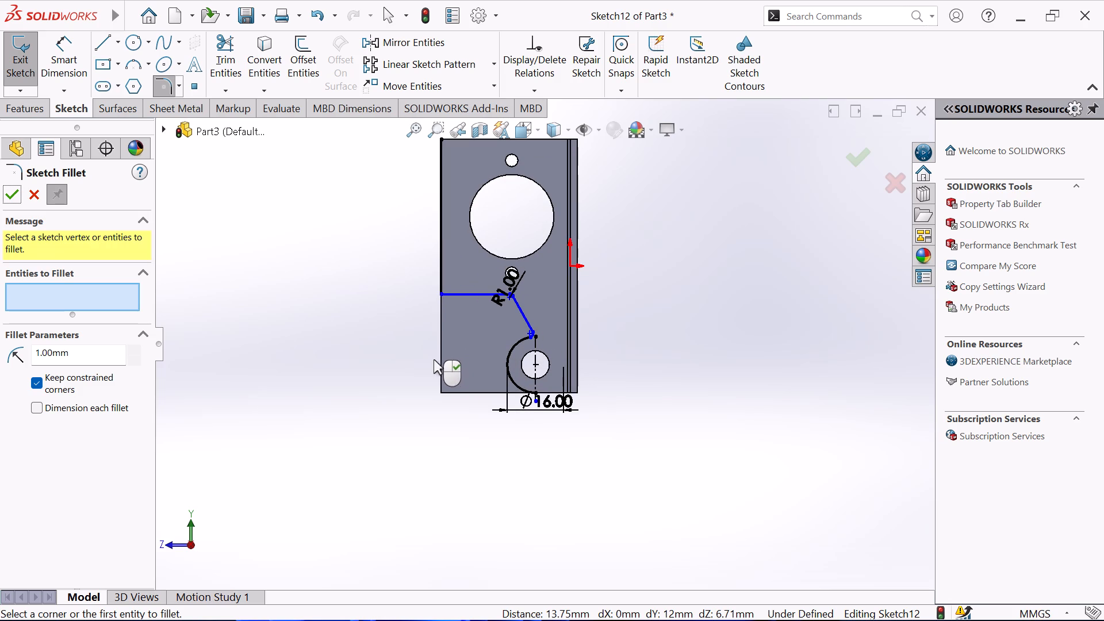
click(14, 196)
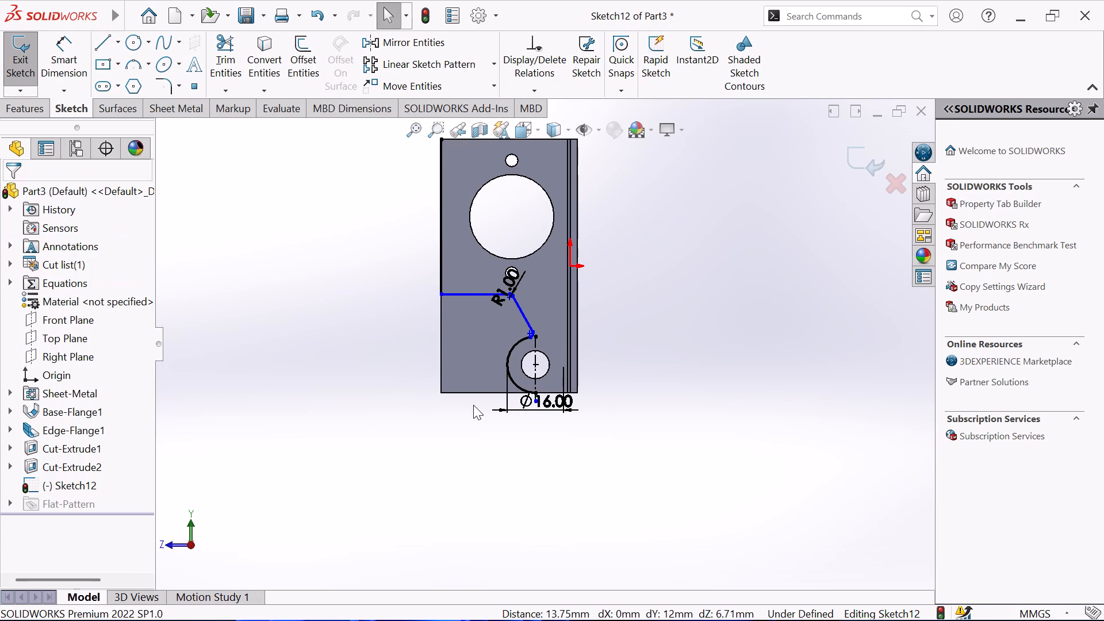
click(474, 390)
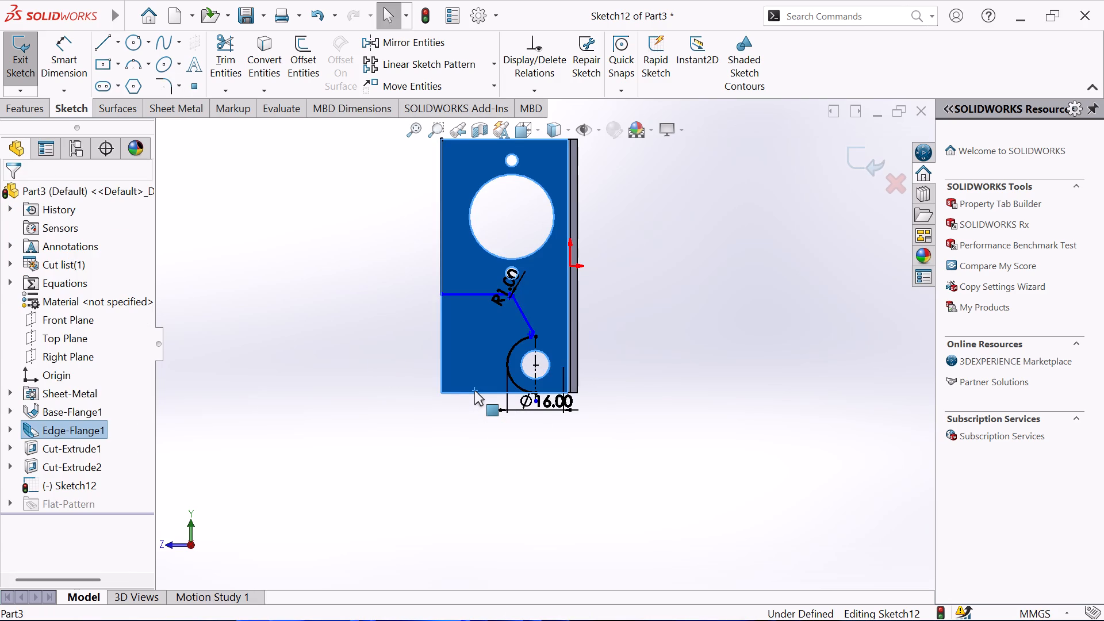
click(287, 335)
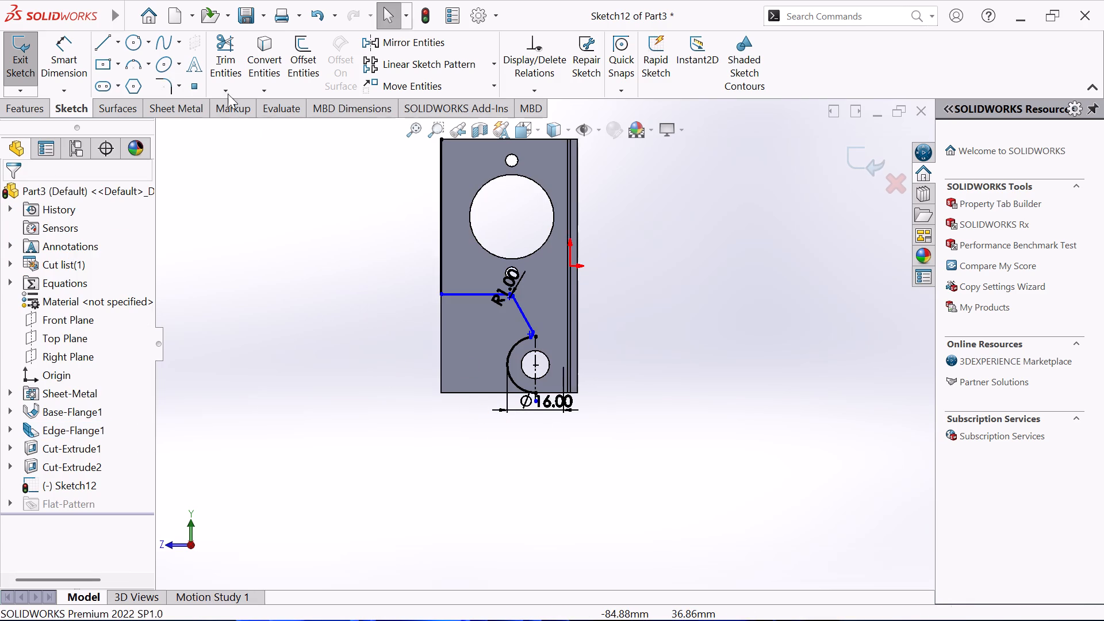
click(274, 77)
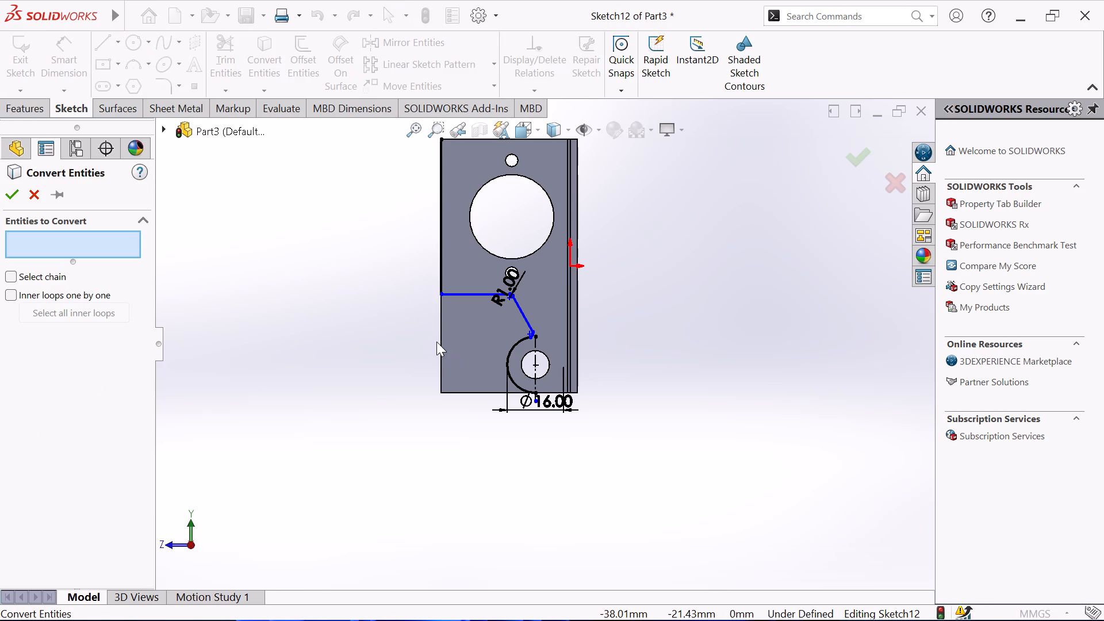
click(442, 328)
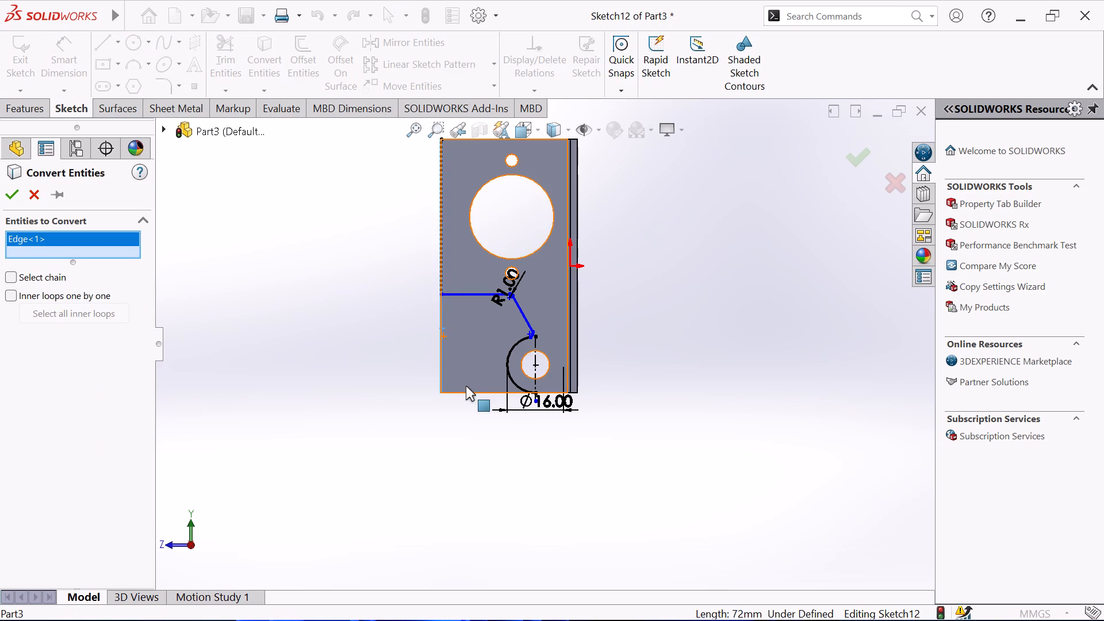
click(474, 393)
click(14, 202)
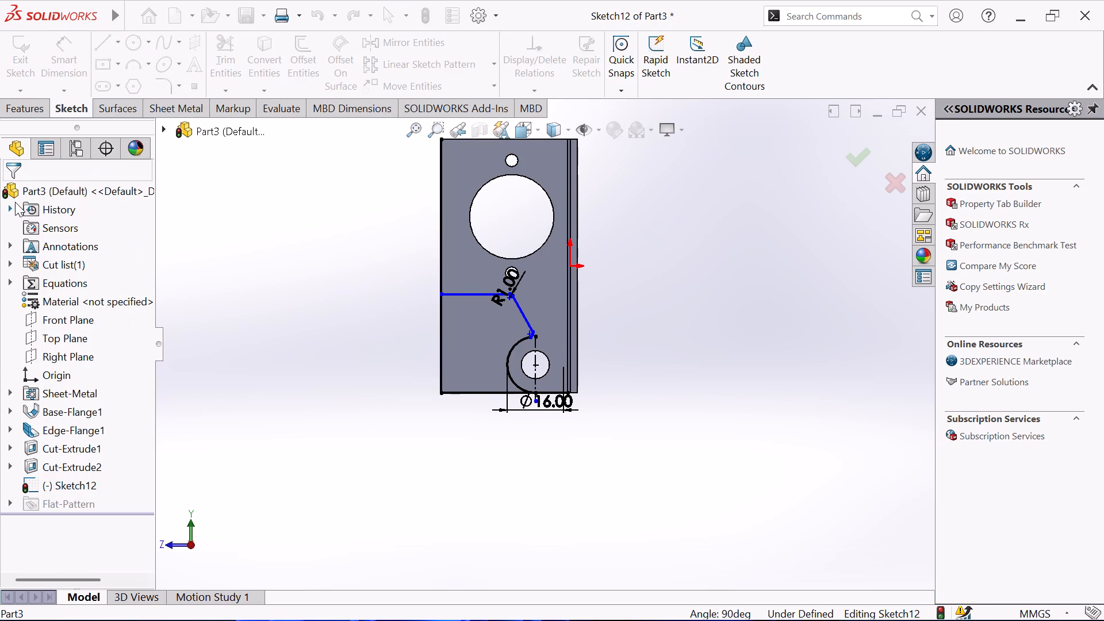
Trim away the part of the converted short-edge line between the arc's end and the bend.
click(231, 59)
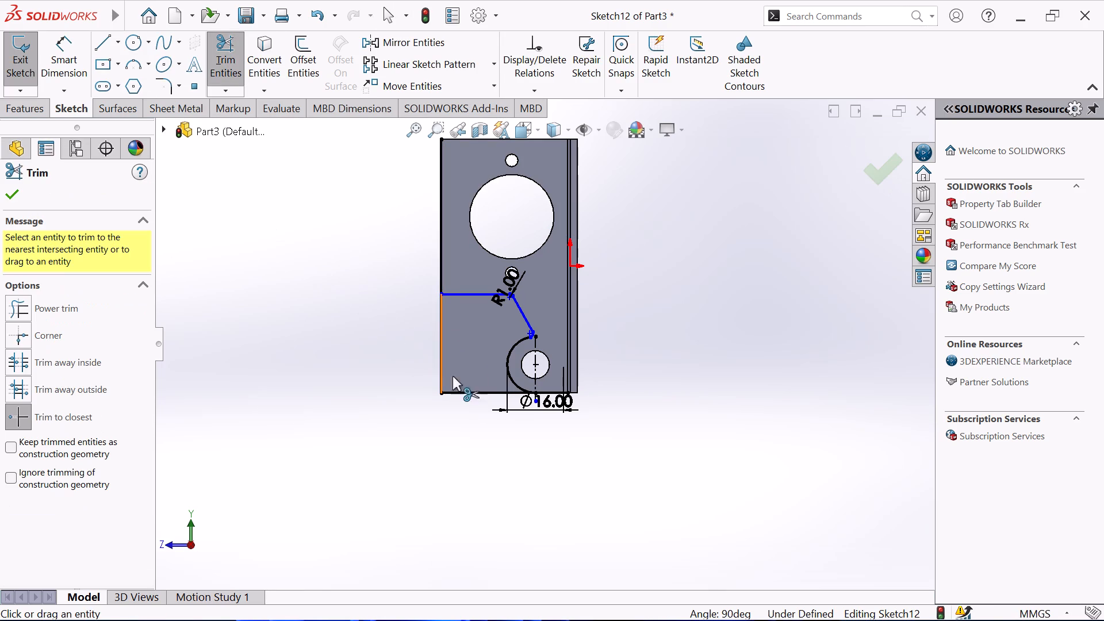
scroll(553, 391, down, 2)
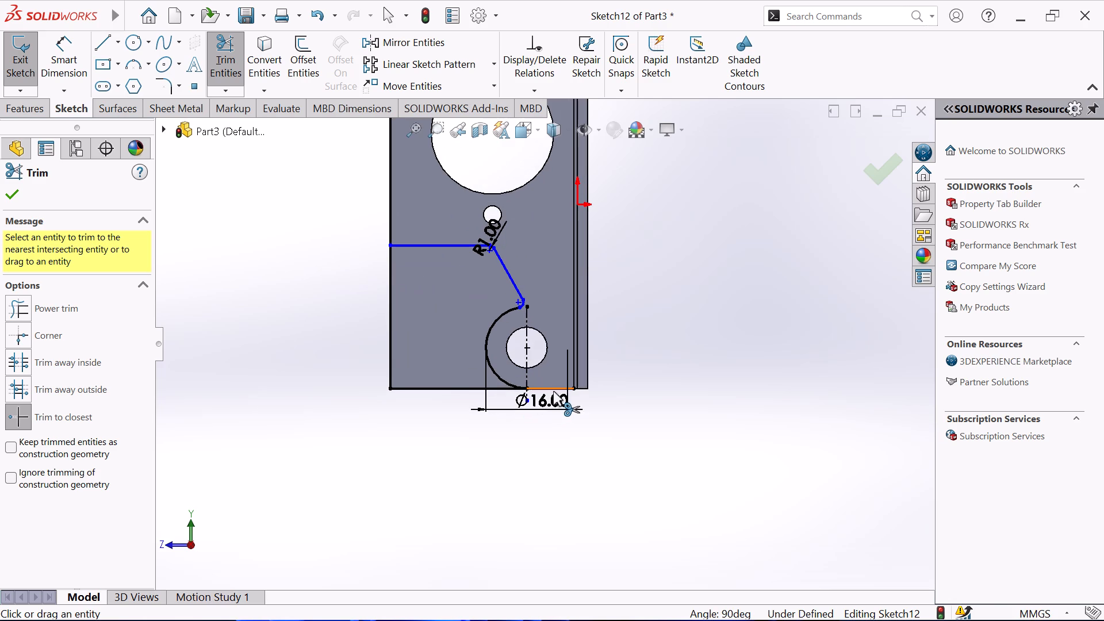
click(561, 389)
click(562, 389)
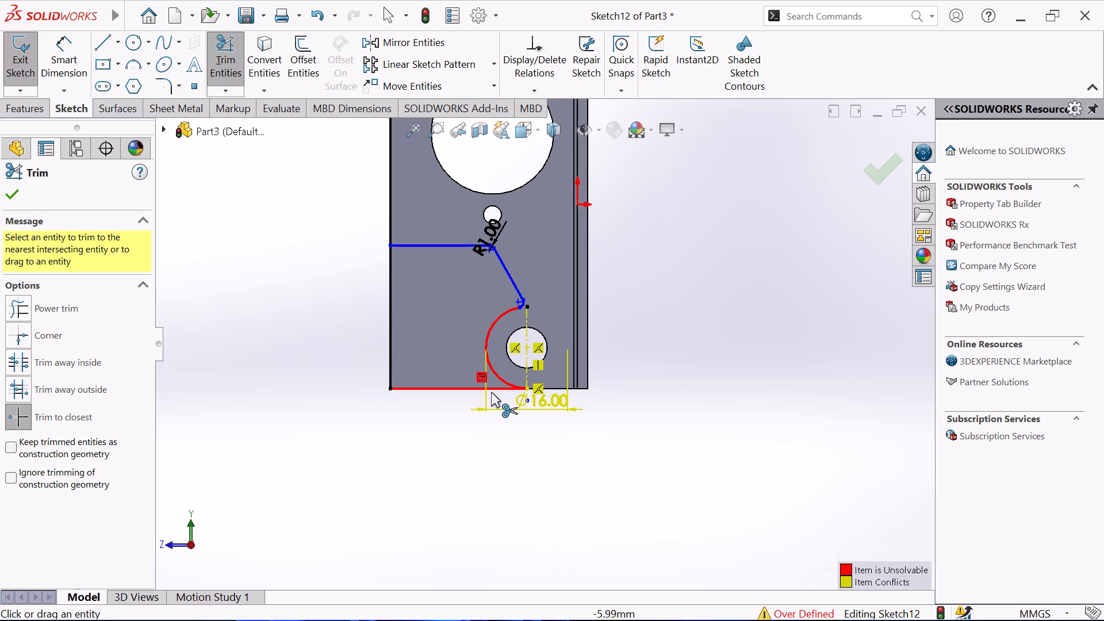
click(387, 225)
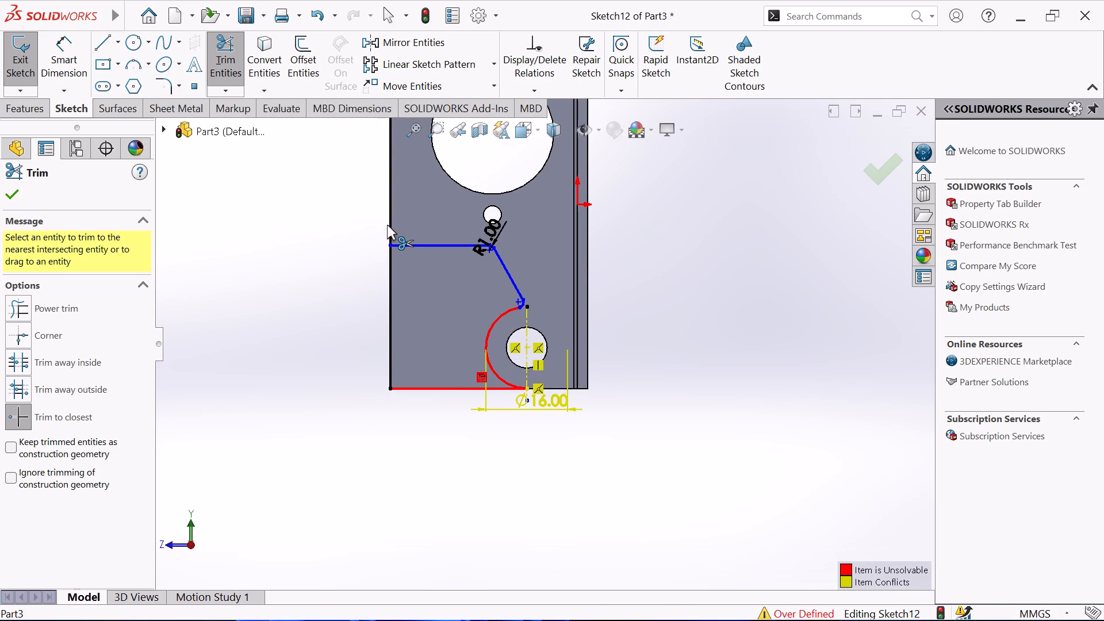
click(395, 229)
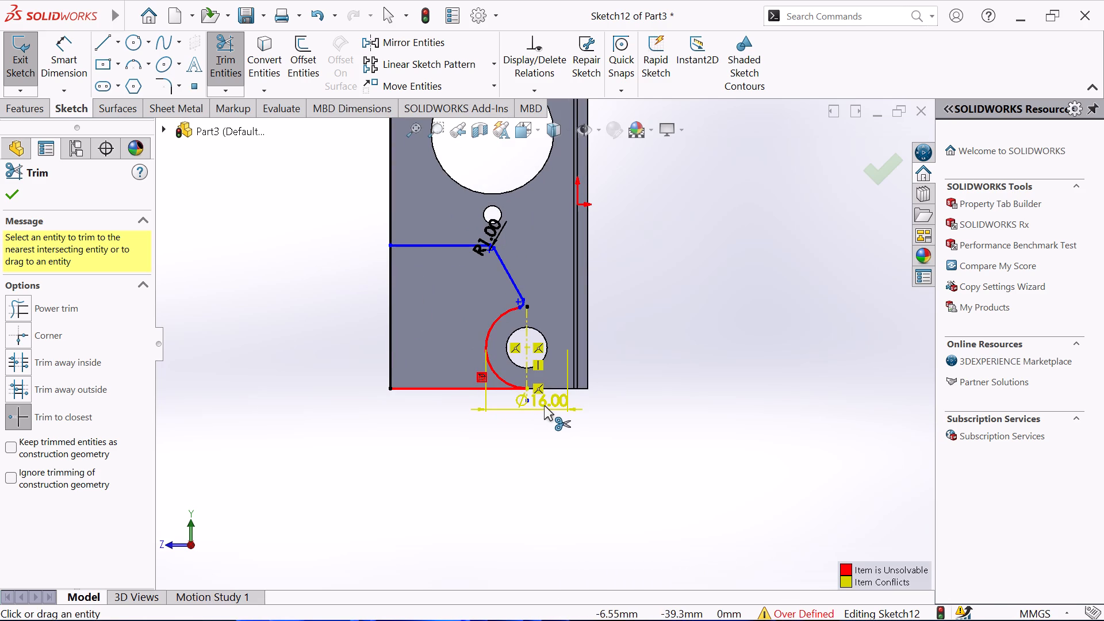
Delete the arc's 16 mm diameter dimension from the sketch.
right_click(490, 422)
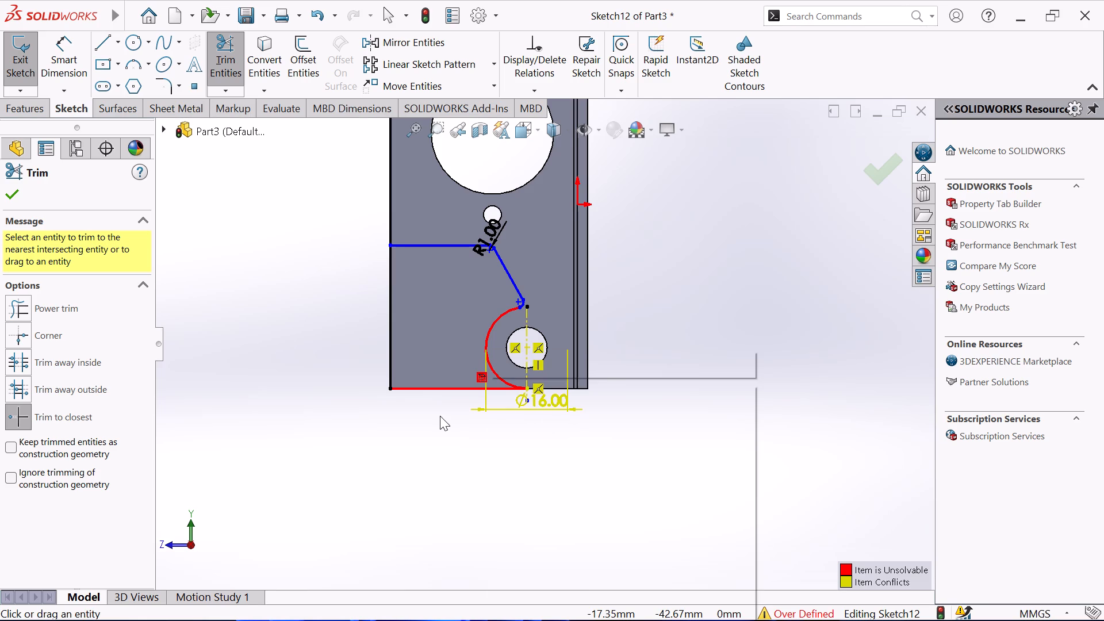
click(438, 418)
right_click(535, 397)
click(569, 438)
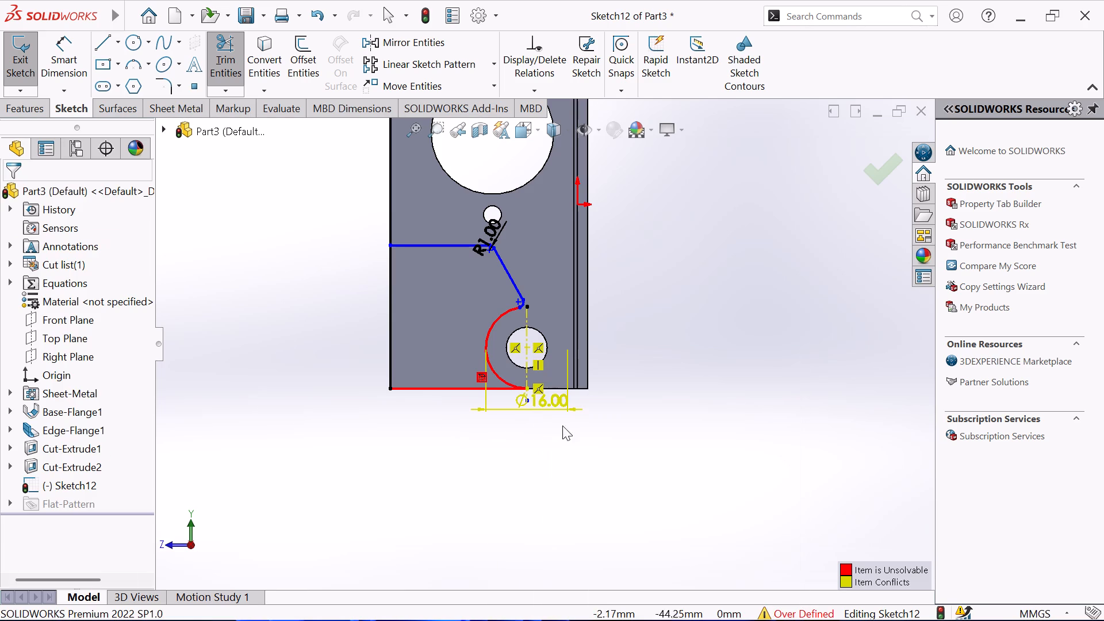
click(554, 408)
key(Delete)
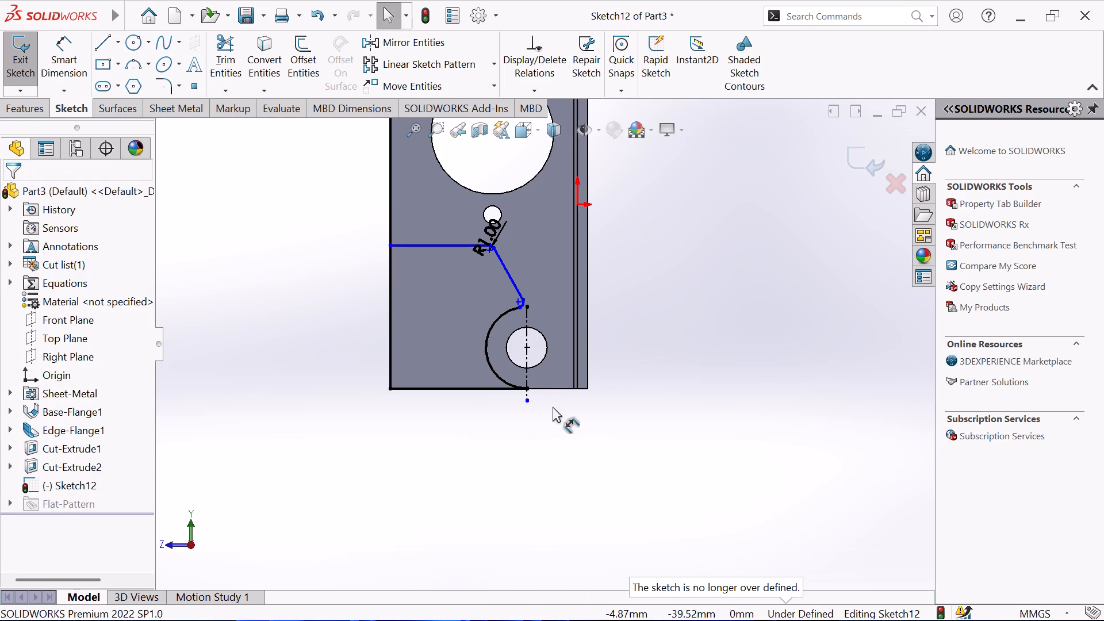
Trim away the part of the converted long-edge line beside the large hole, ending it at the horizontal line.
scroll(413, 363, up, 1)
scroll(443, 212, up, 3)
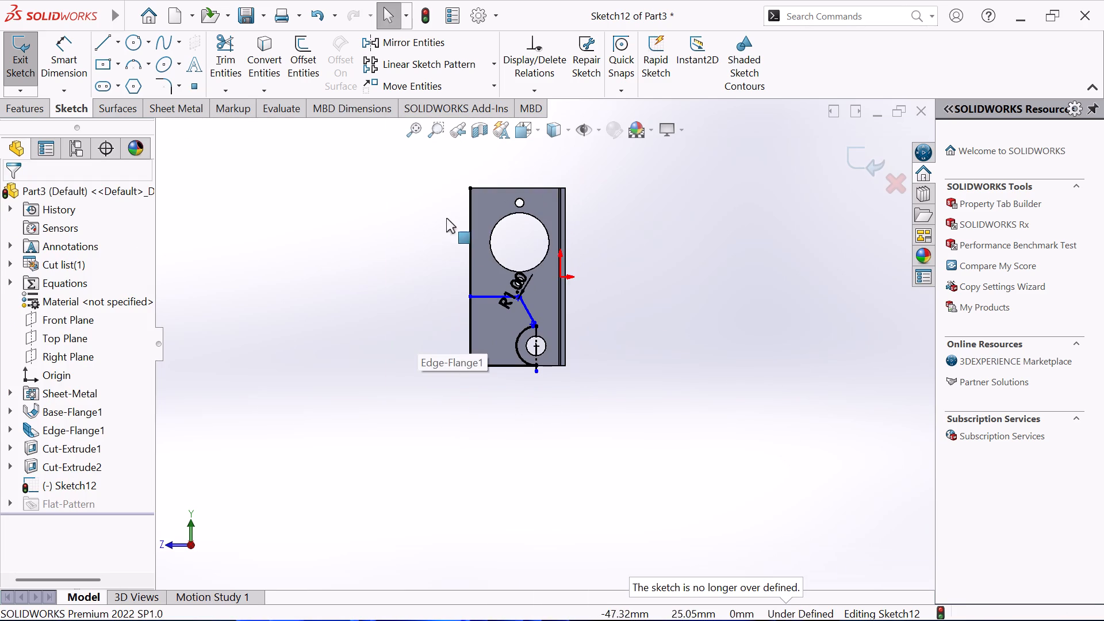
click(223, 59)
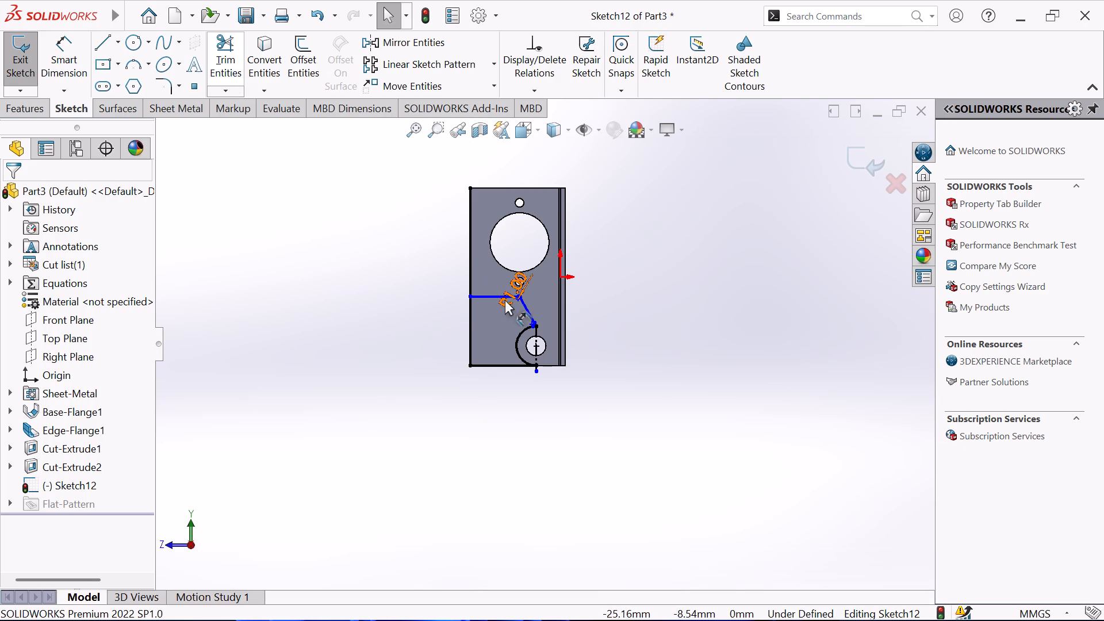
click(469, 257)
click(471, 258)
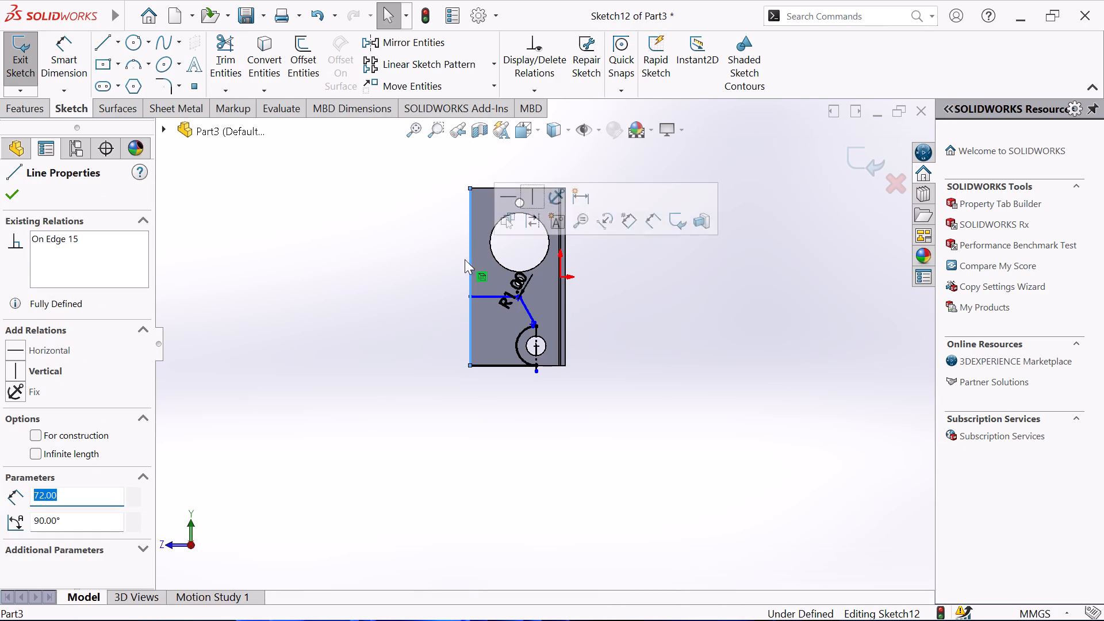
click(233, 68)
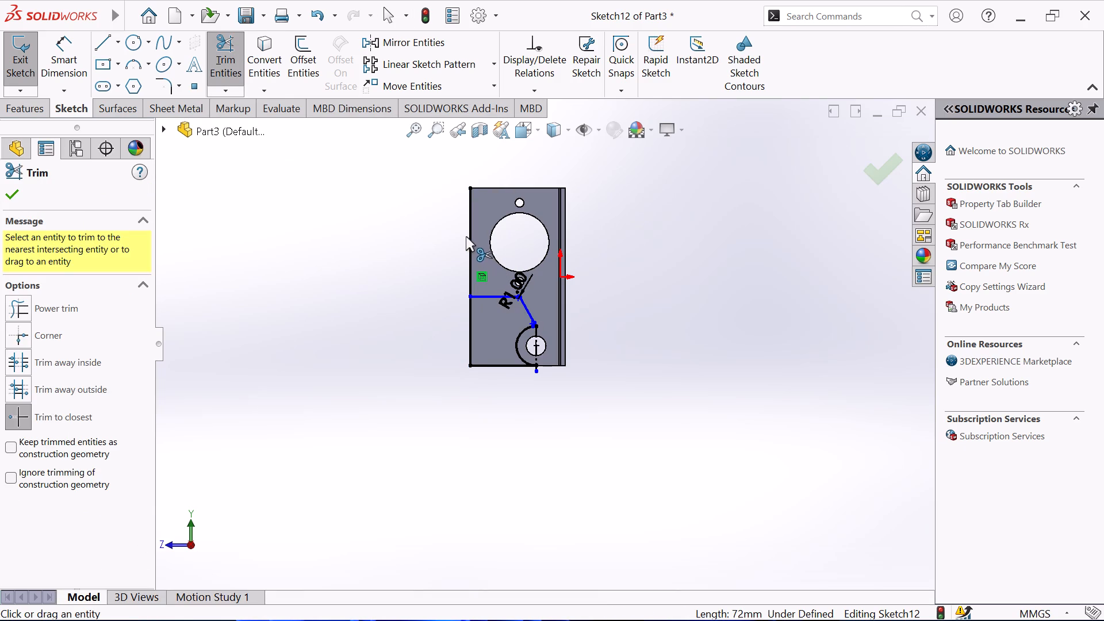
click(472, 229)
scroll(556, 342, down, 2)
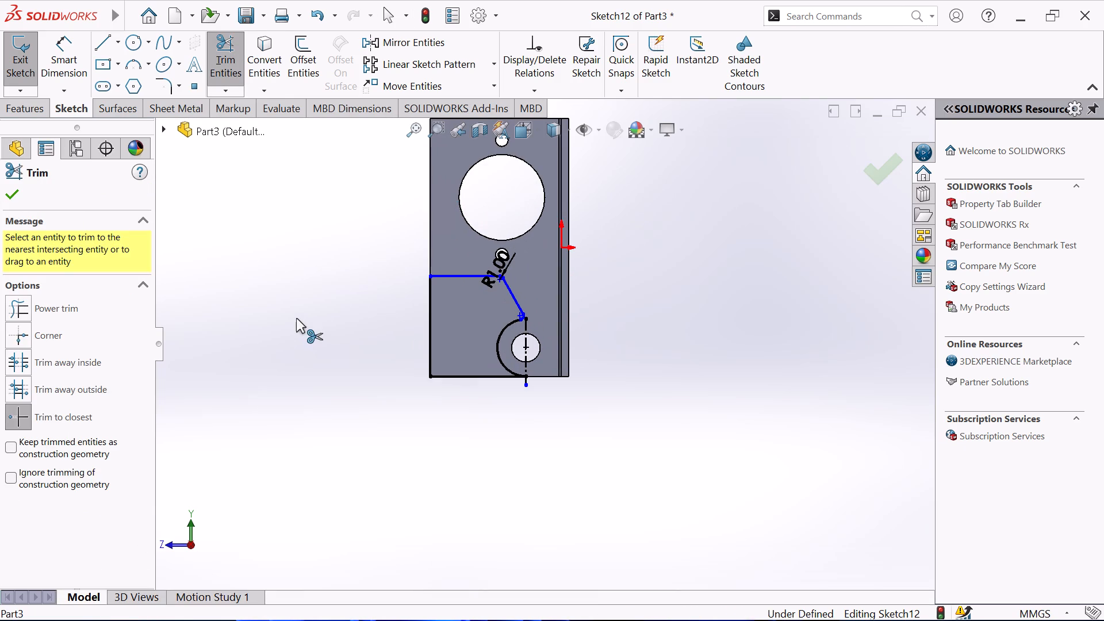
right_click(296, 318)
click(332, 370)
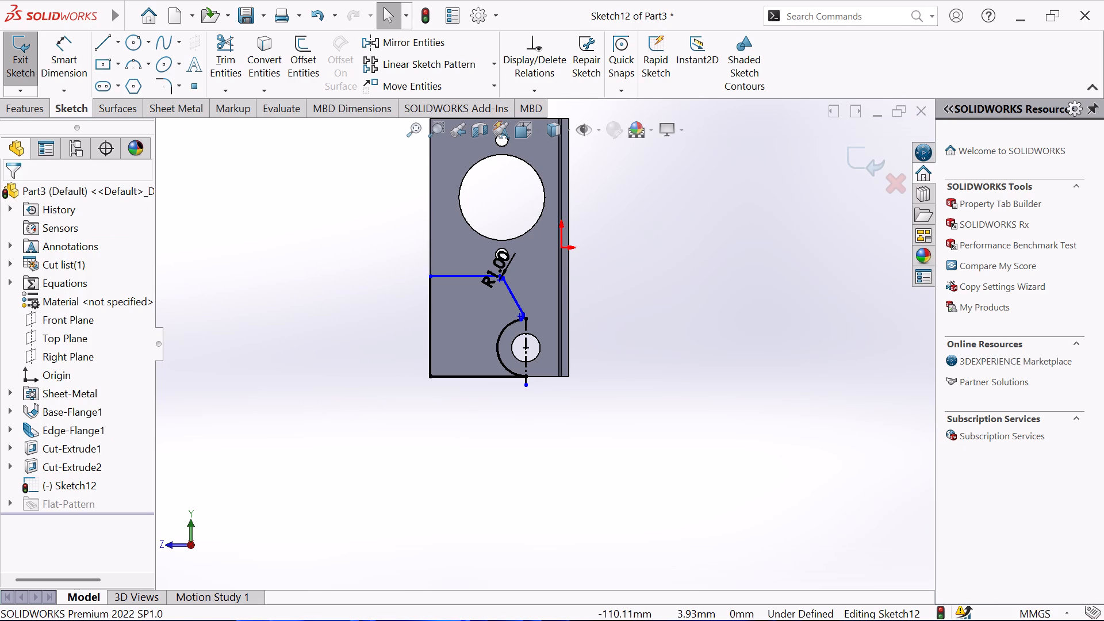
Cut-extrude the closed corner profile through the edge flange as a blind normal cut 10 mm deep.
click(29, 112)
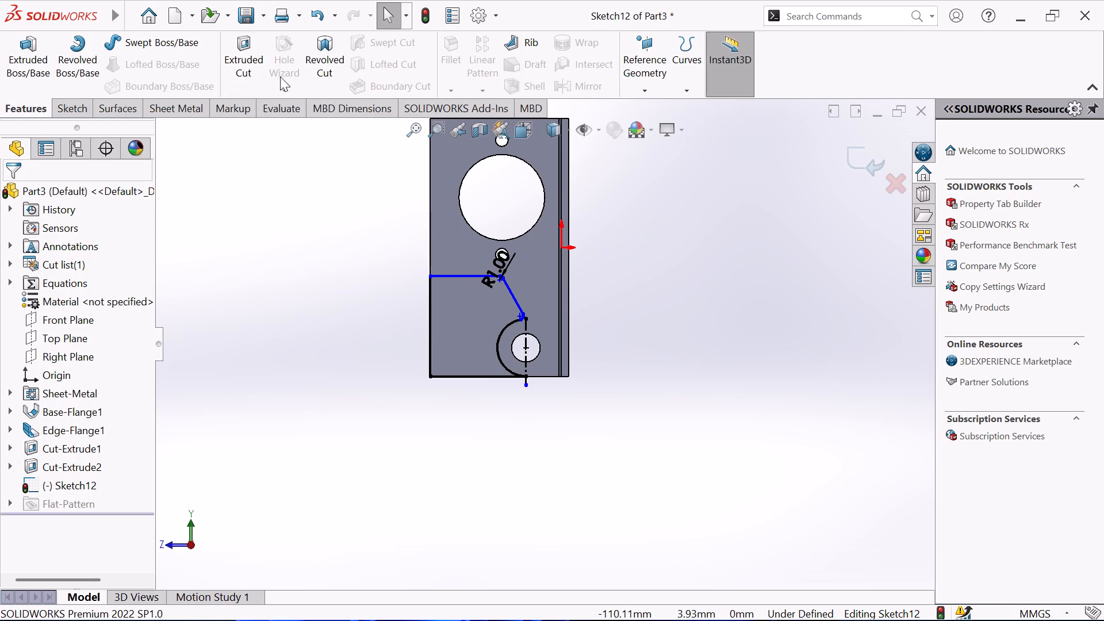
click(328, 53)
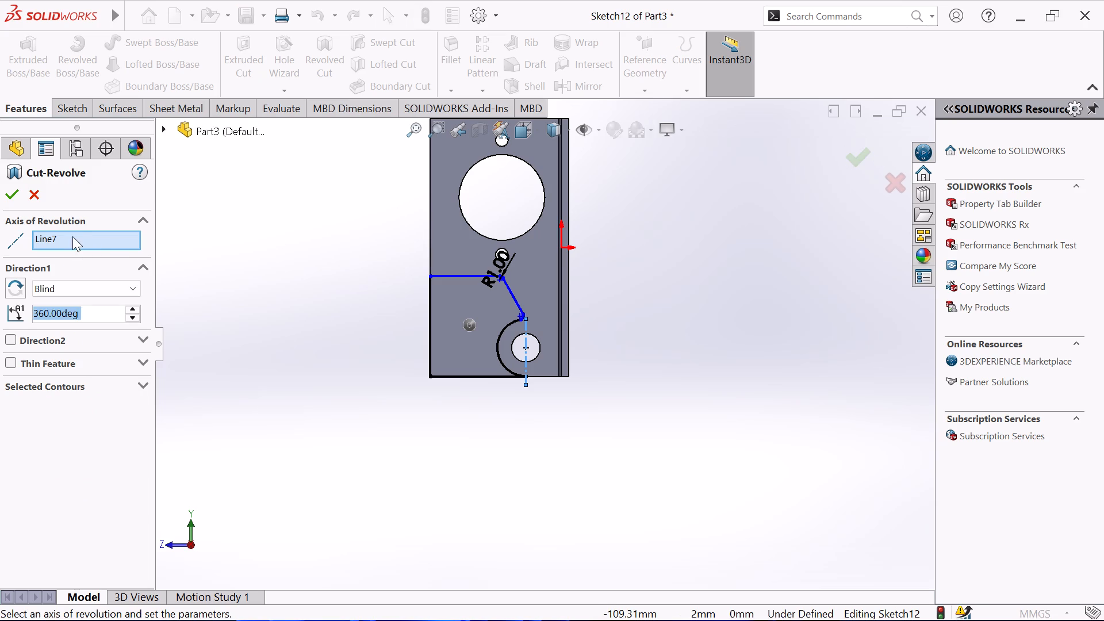
click(36, 198)
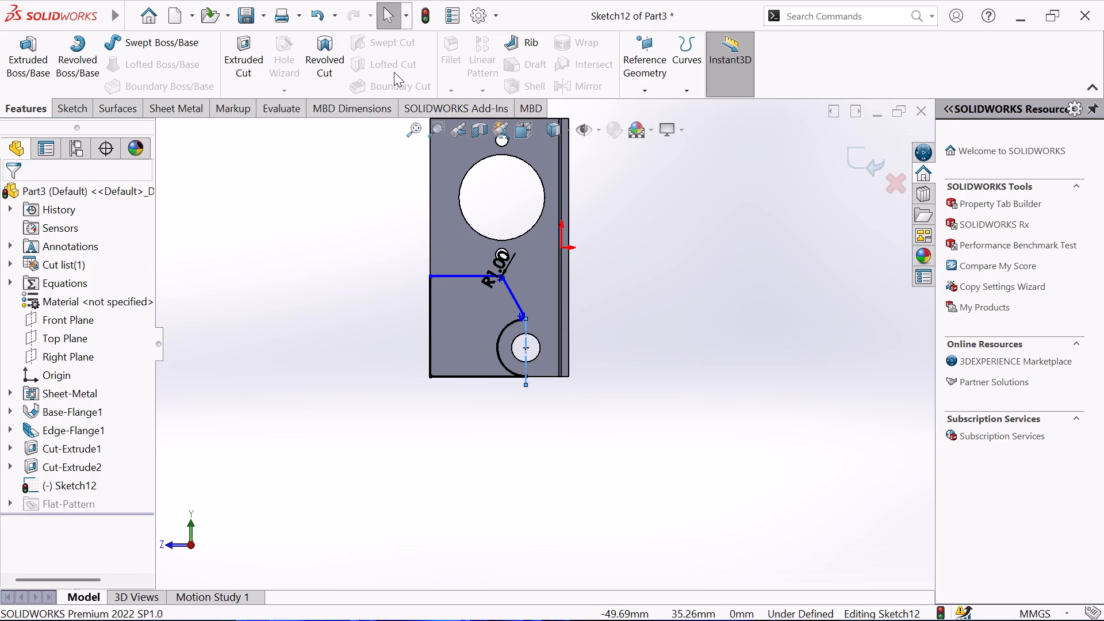
click(245, 64)
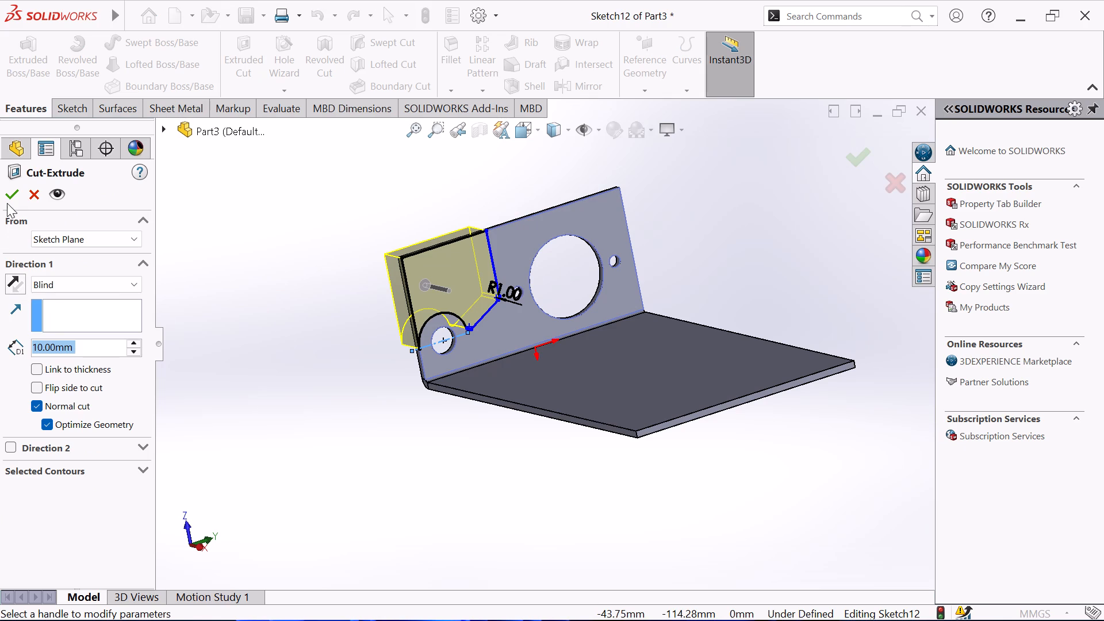
click(8, 202)
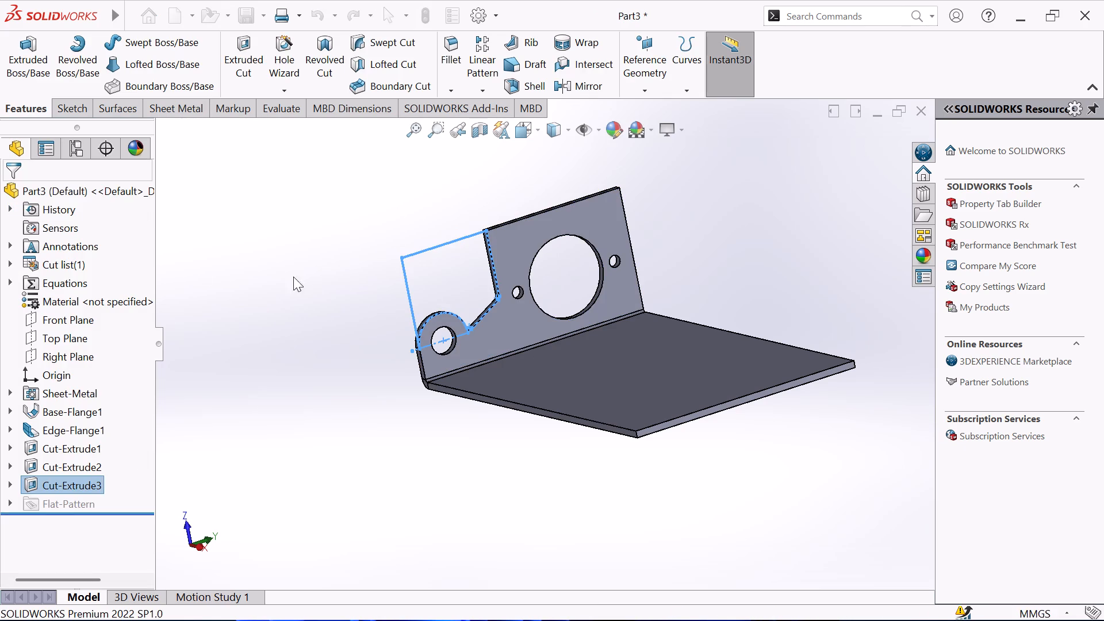
click(301, 277)
Add a 25.21 mm blind edge flange at 90 degrees along the first flange's top edge, extending over the base.
middle_drag(293, 263, 293, 248)
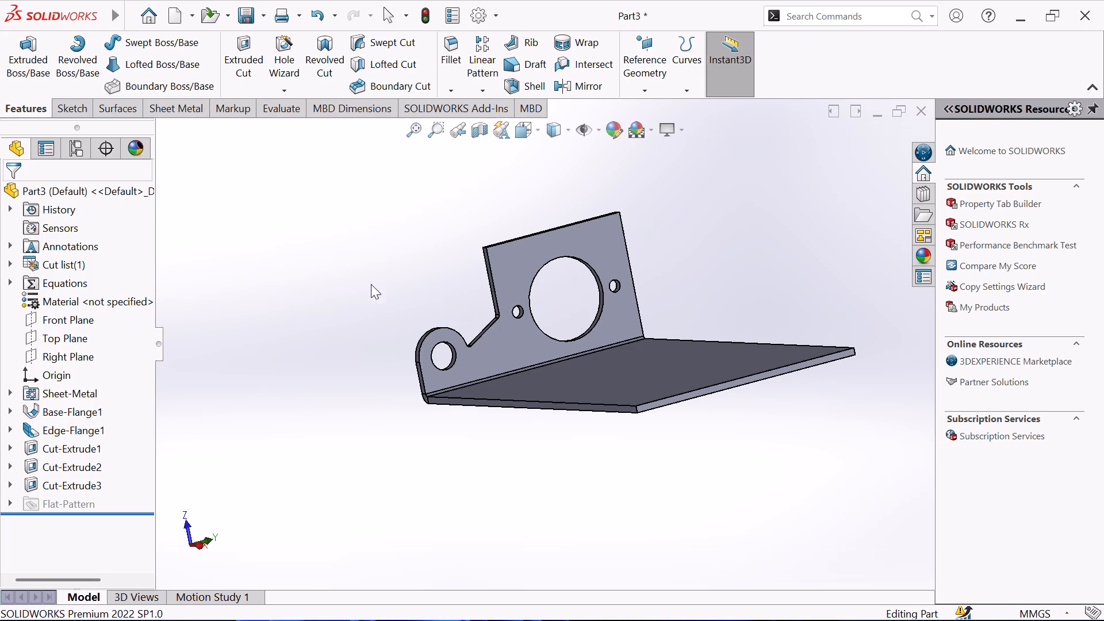
scroll(395, 290, up, 2)
middle_drag(396, 262, 465, 295)
scroll(484, 262, down, 2)
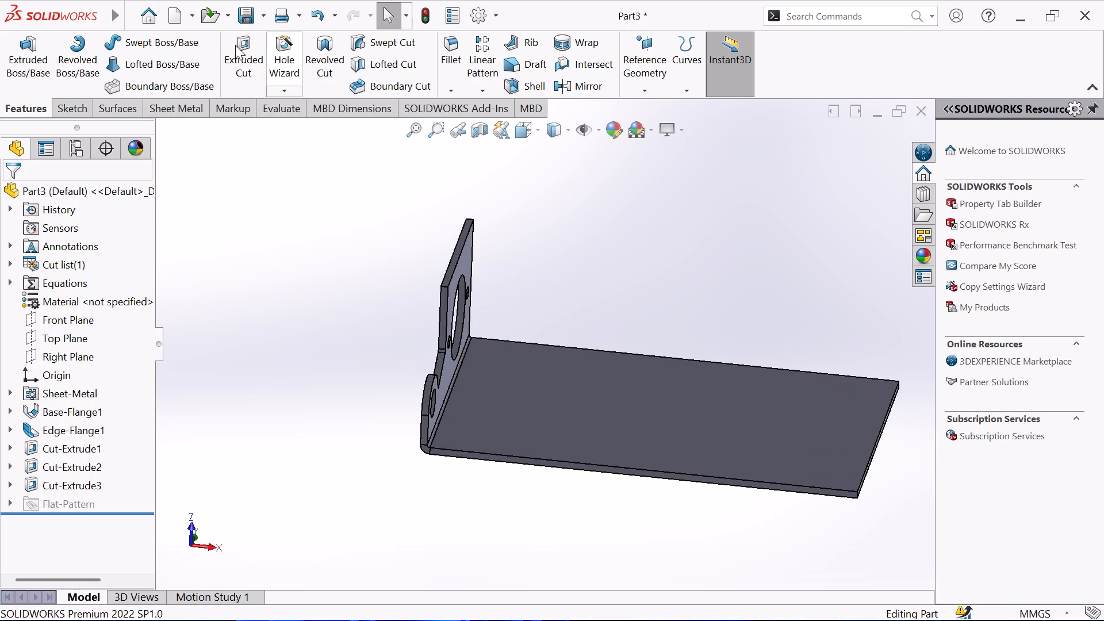
click(170, 114)
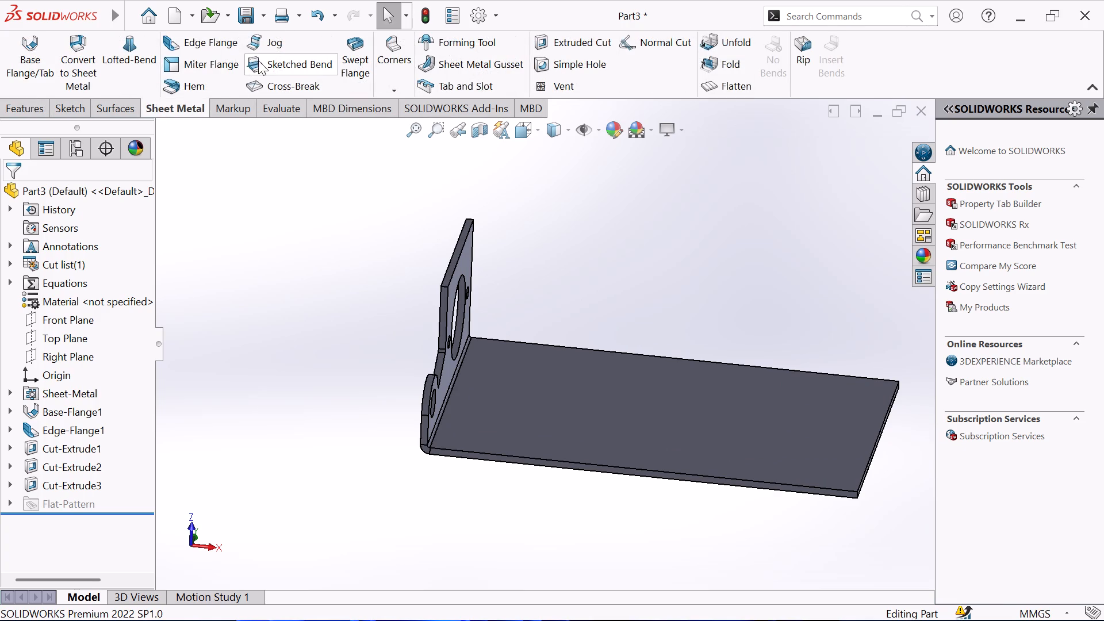
click(183, 43)
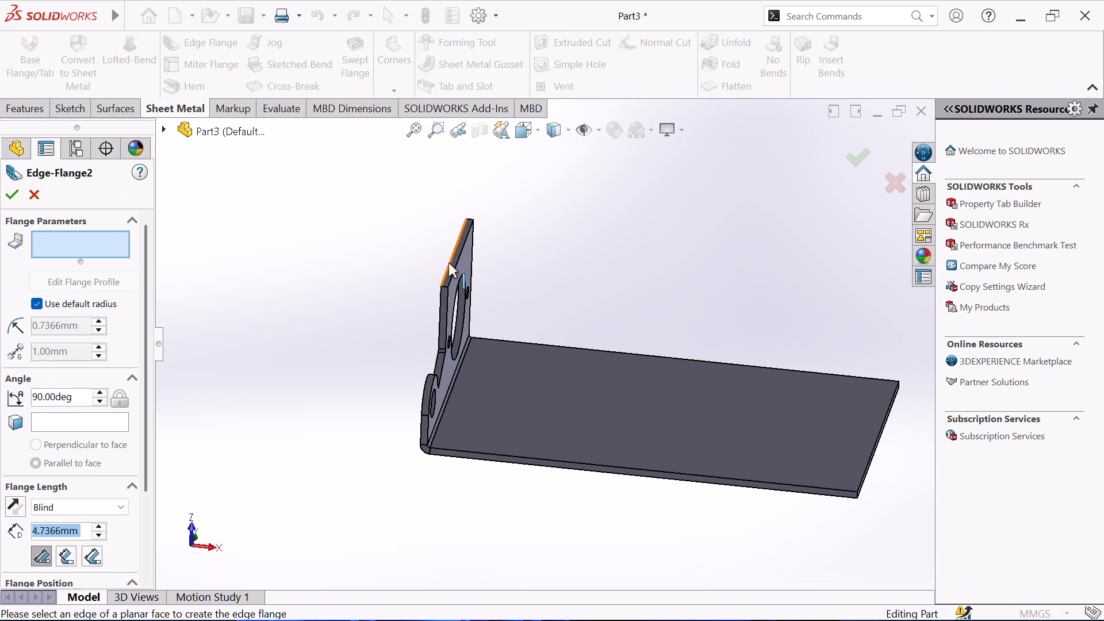
click(448, 263)
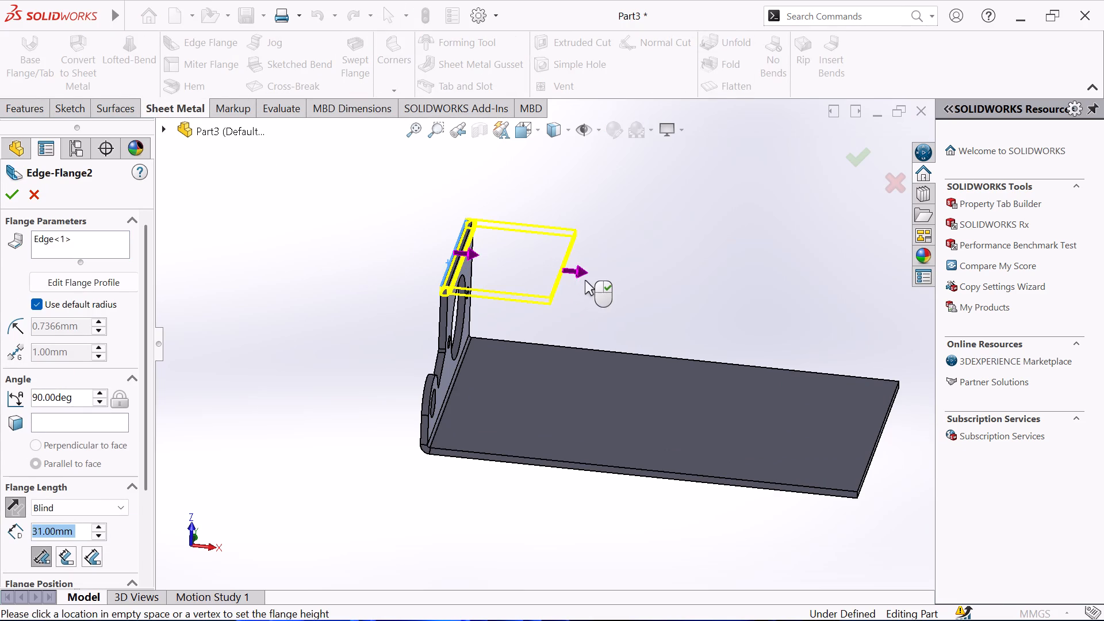
click(591, 280)
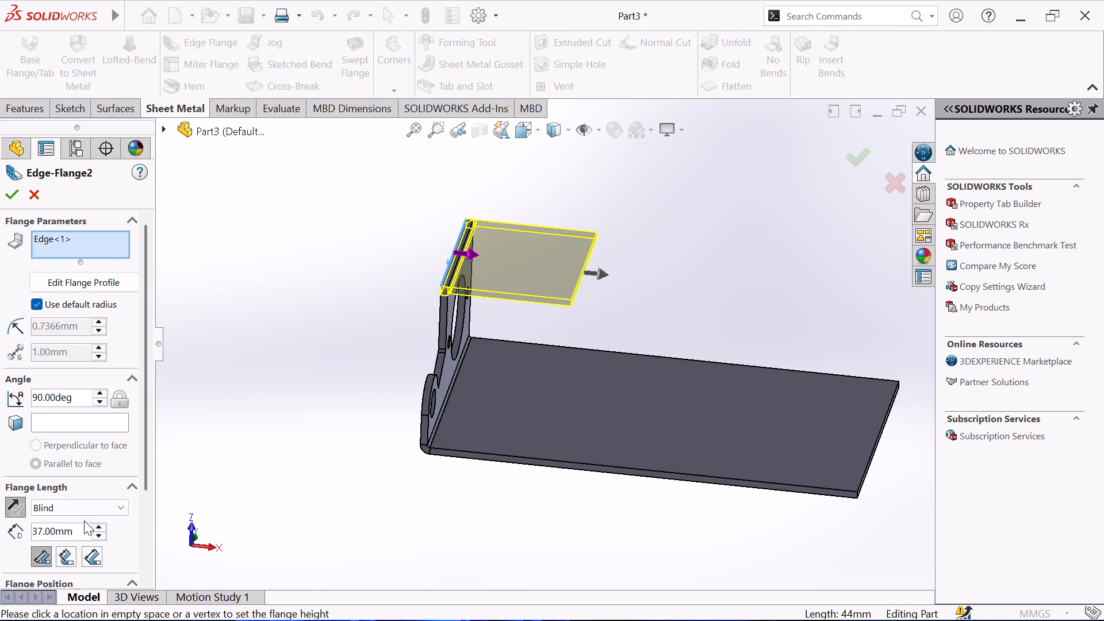
double_click(80, 528)
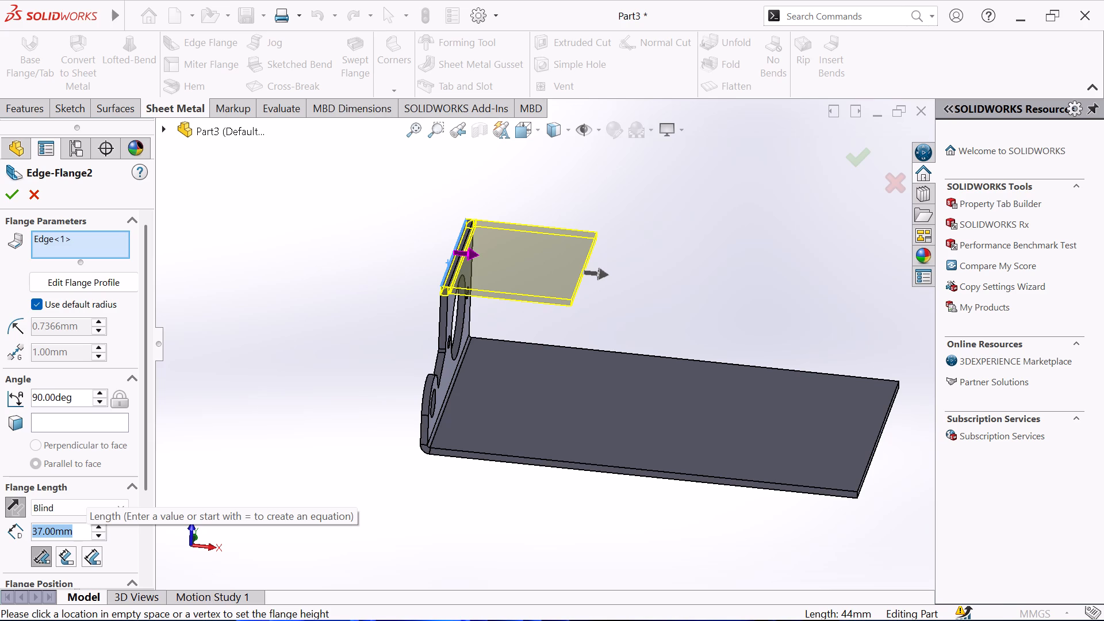
text(25)
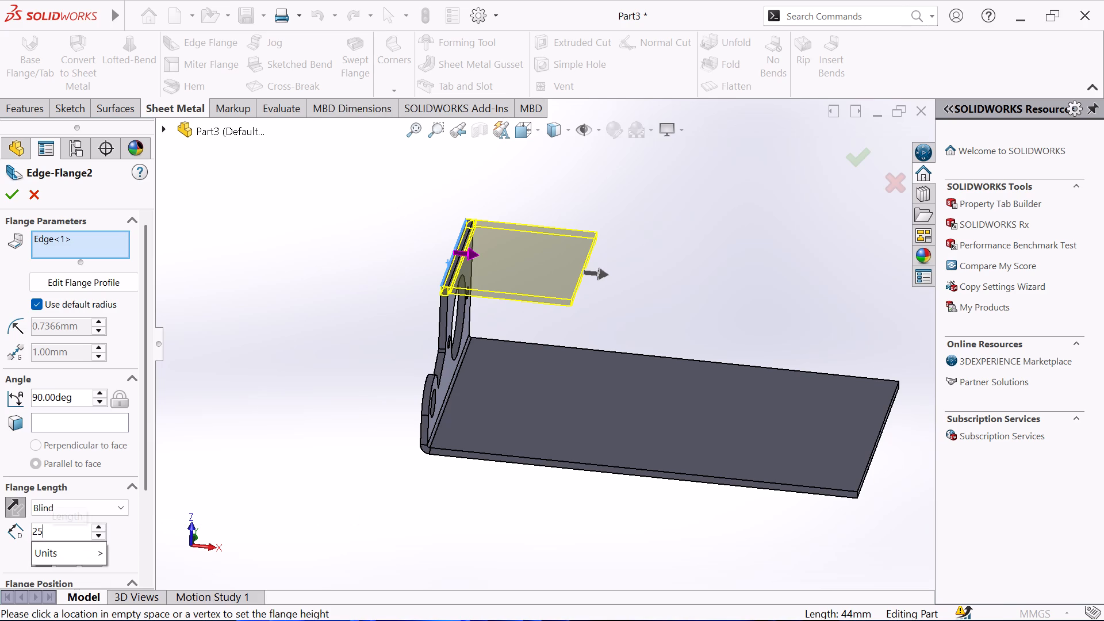
key(period)
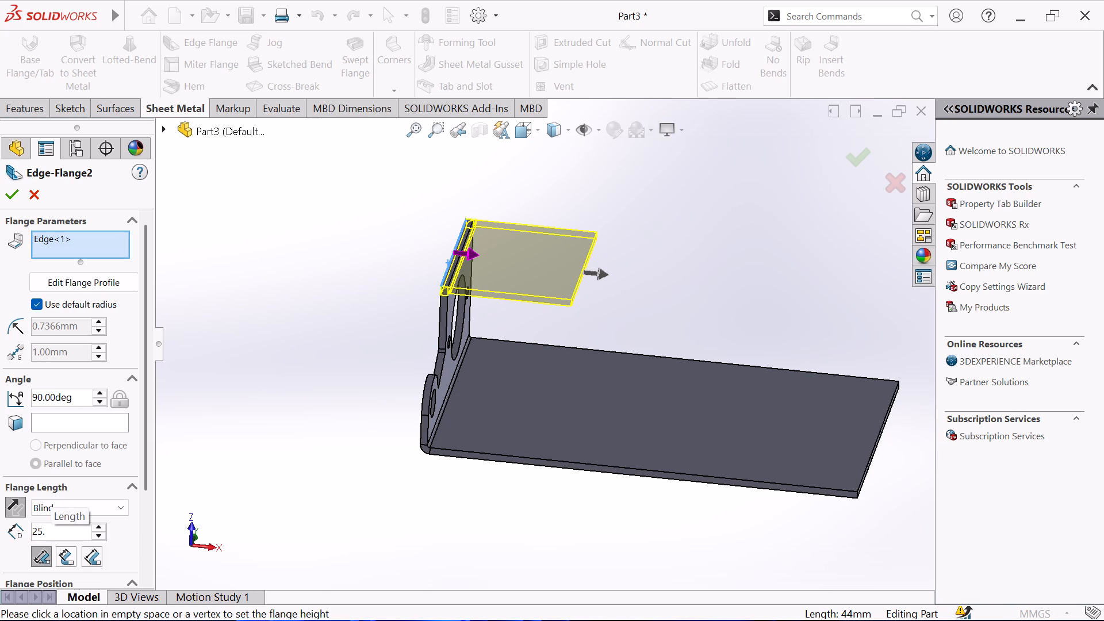
text(21)
key(Return)
key(Return)
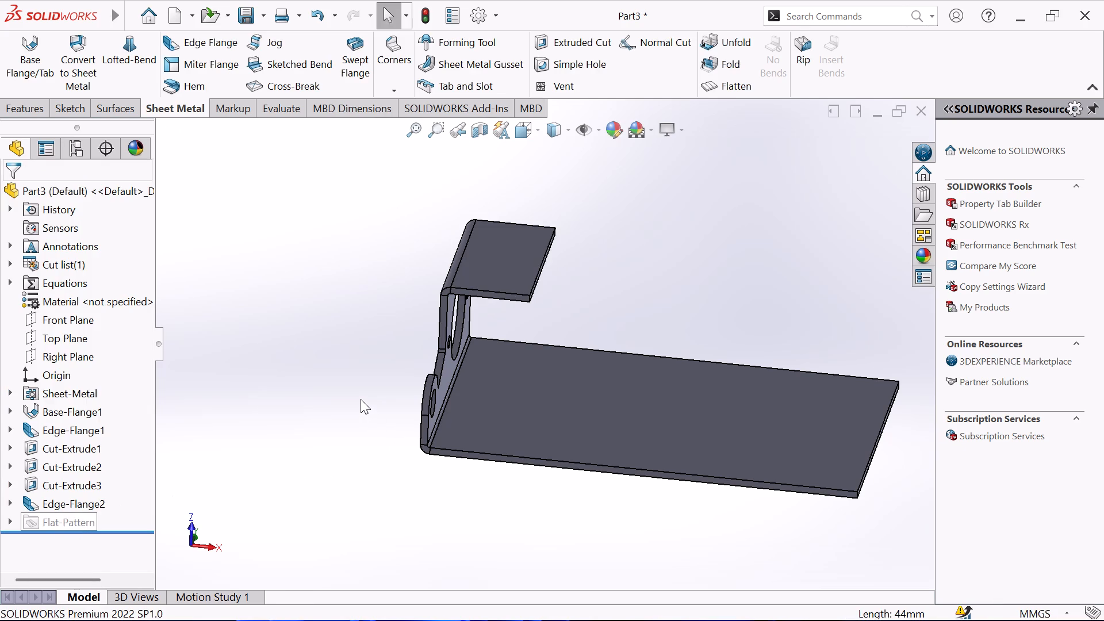
Add a 14.63 mm blind edge flange at 90 degrees on the second flange's free edge, pointing down toward the base.
middle_drag(340, 370, 310, 350)
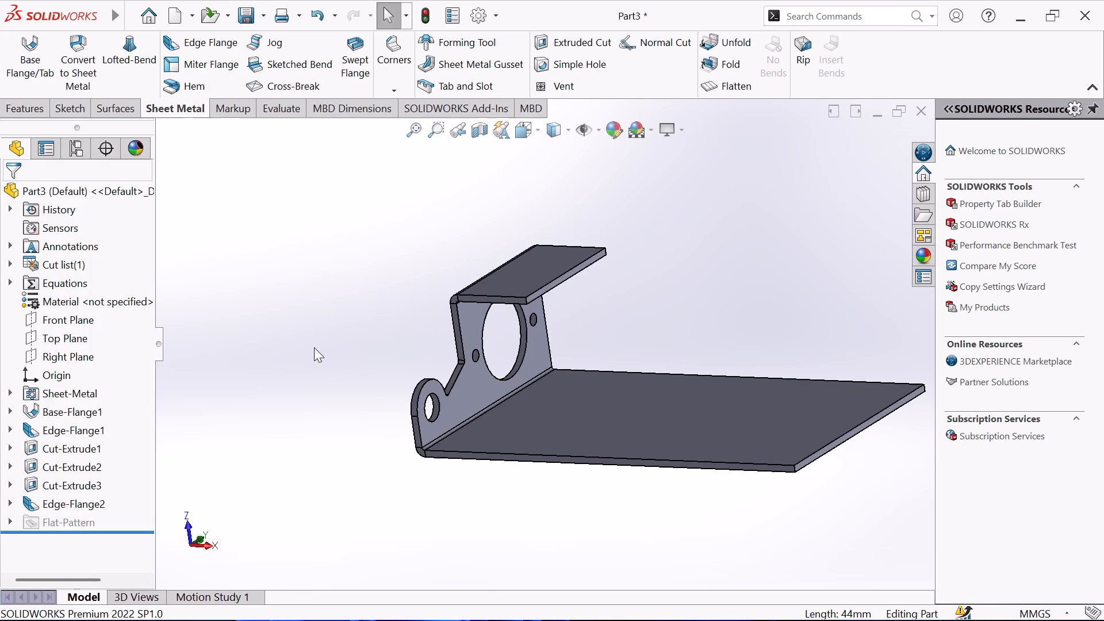
click(225, 34)
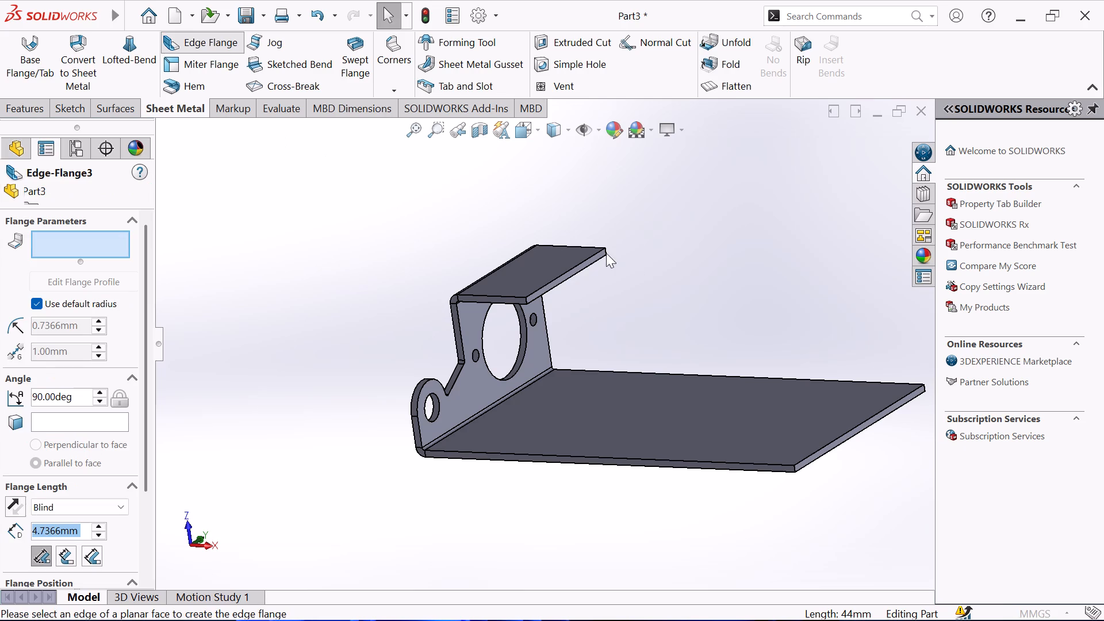
click(579, 262)
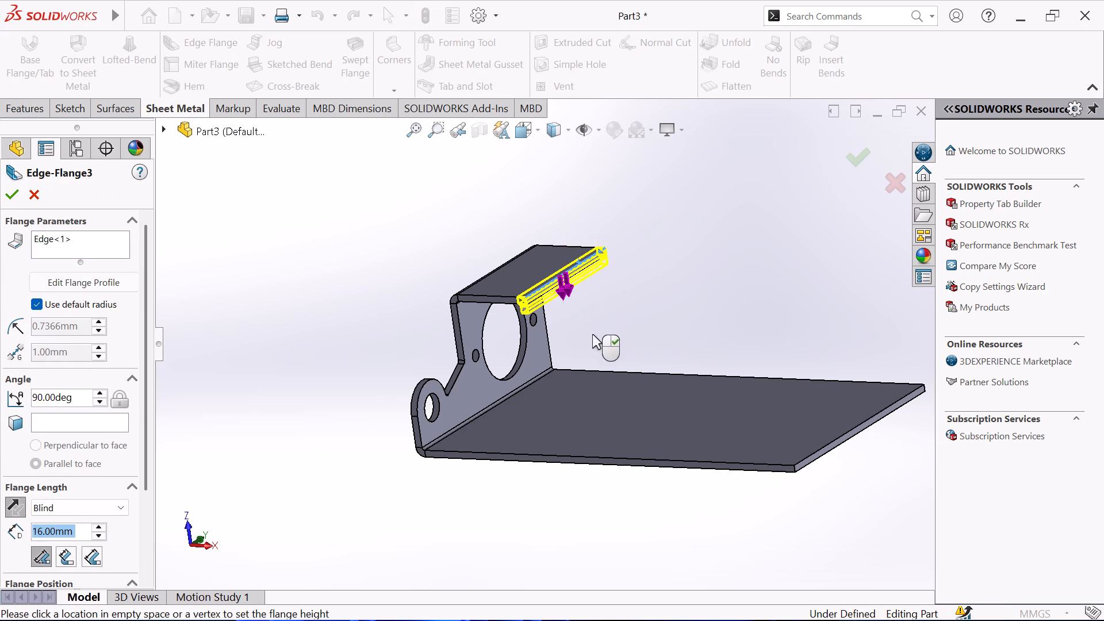
click(592, 354)
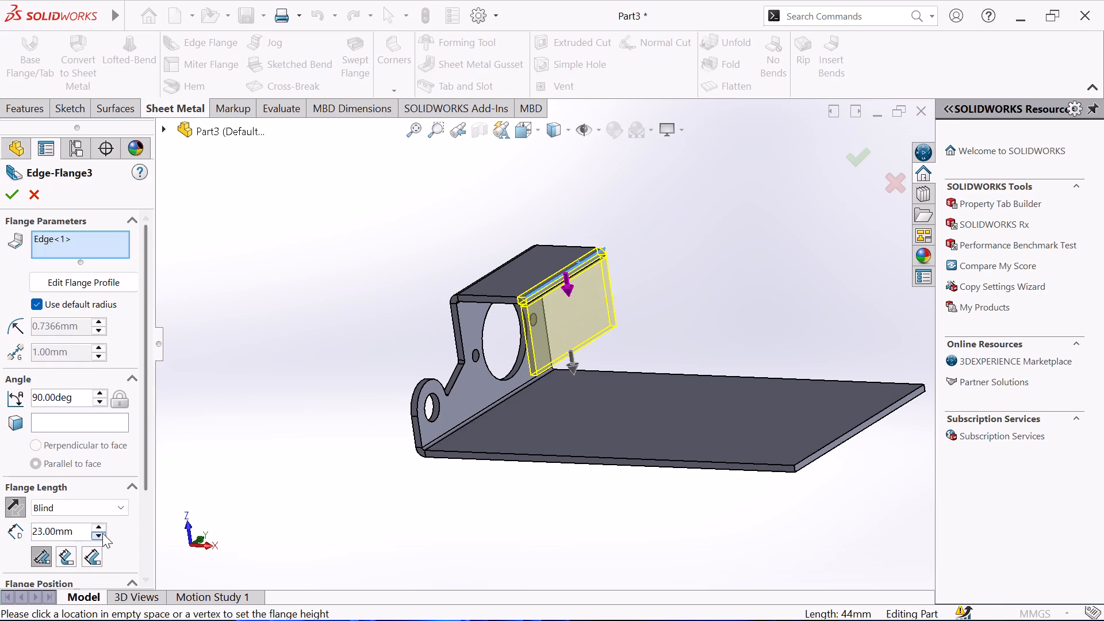
double_click(80, 530)
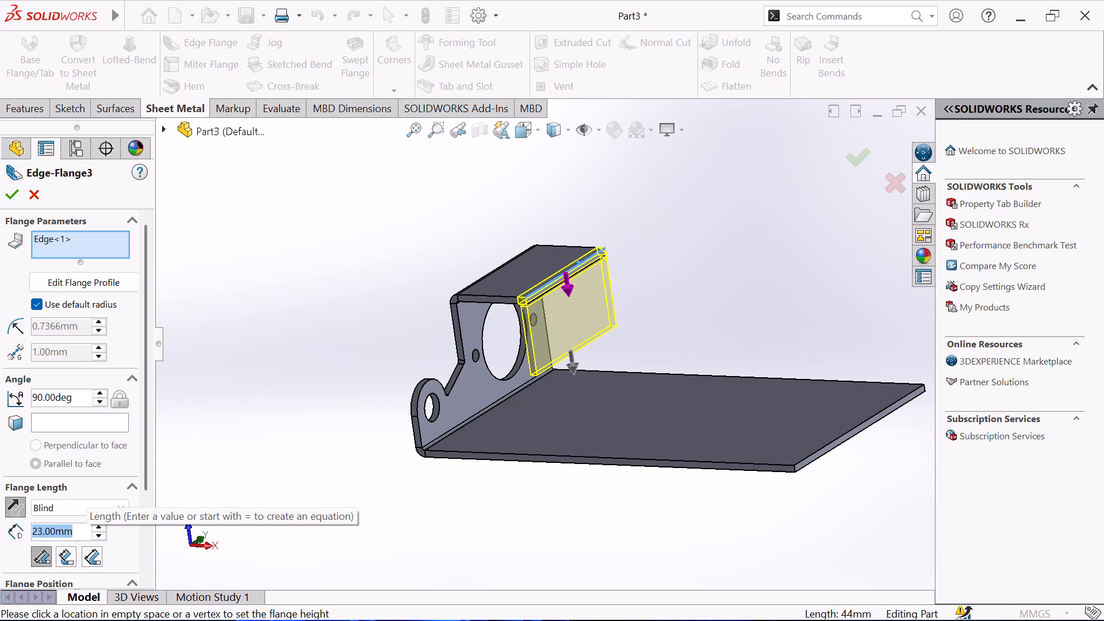
text(14)
key(period)
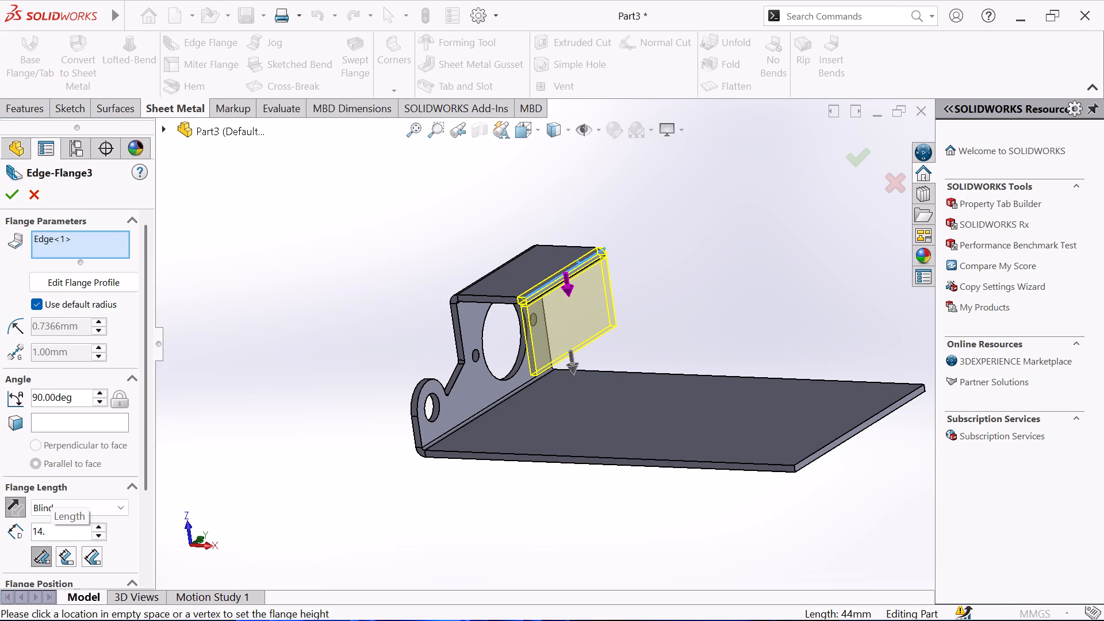
text(63)
key(Return)
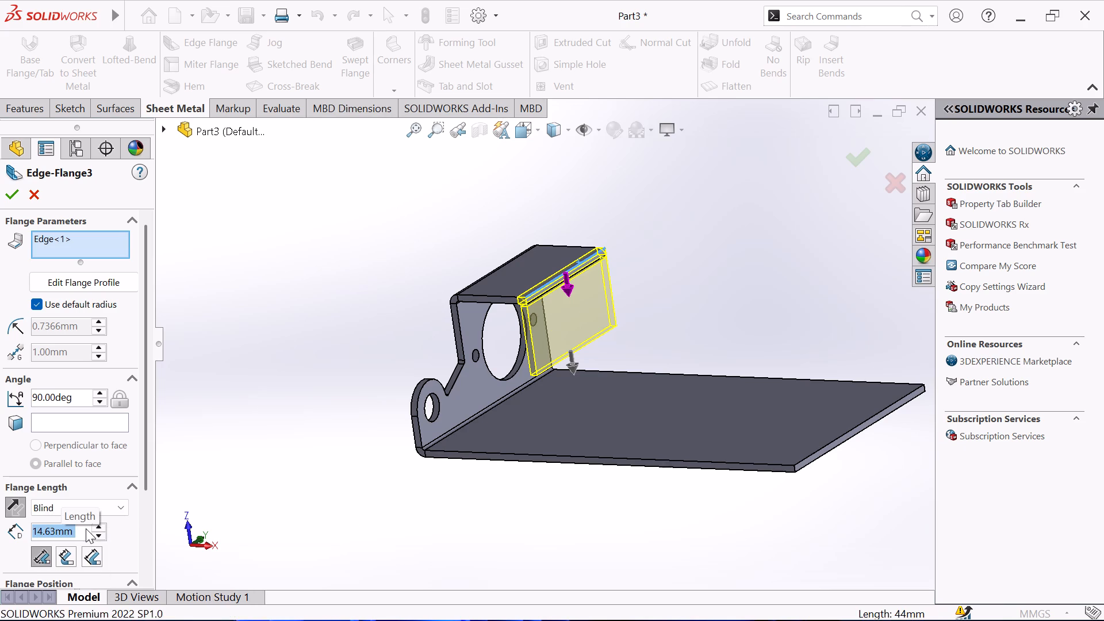
key(Return)
click(290, 375)
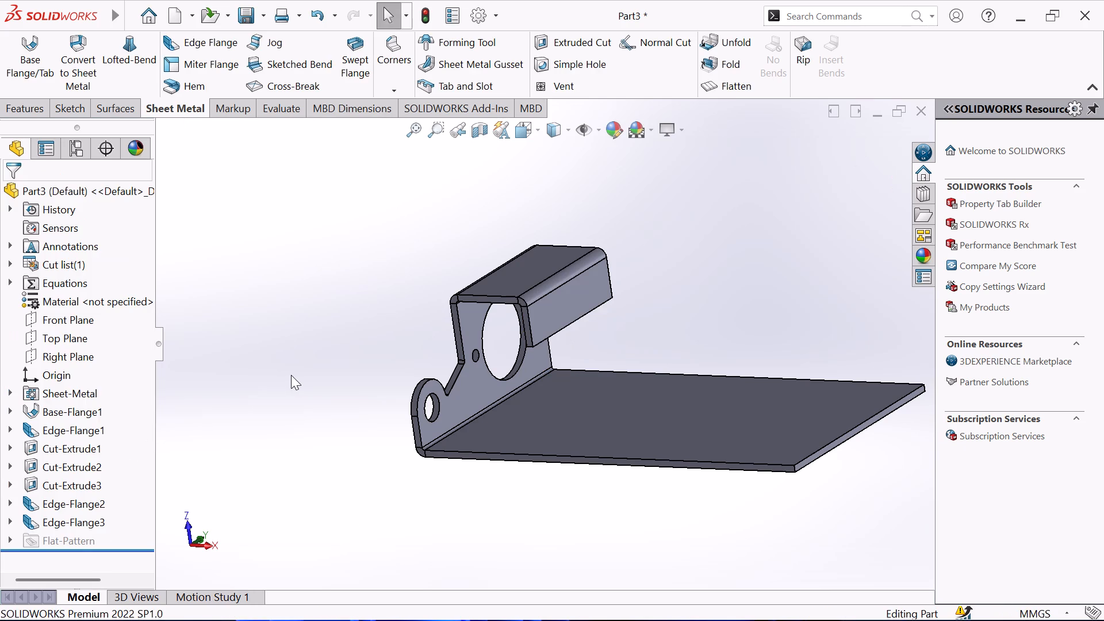
Start a sketch on the third flange's outer face and convert the 24 mm hole's edge and the flange's free edge into it.
click(557, 318)
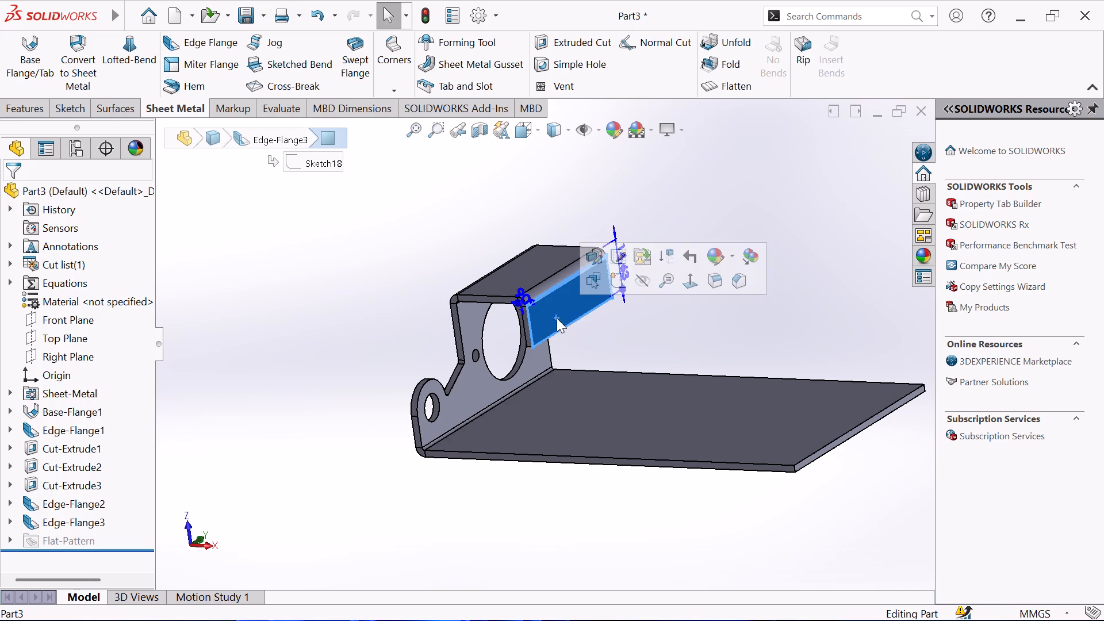
click(612, 281)
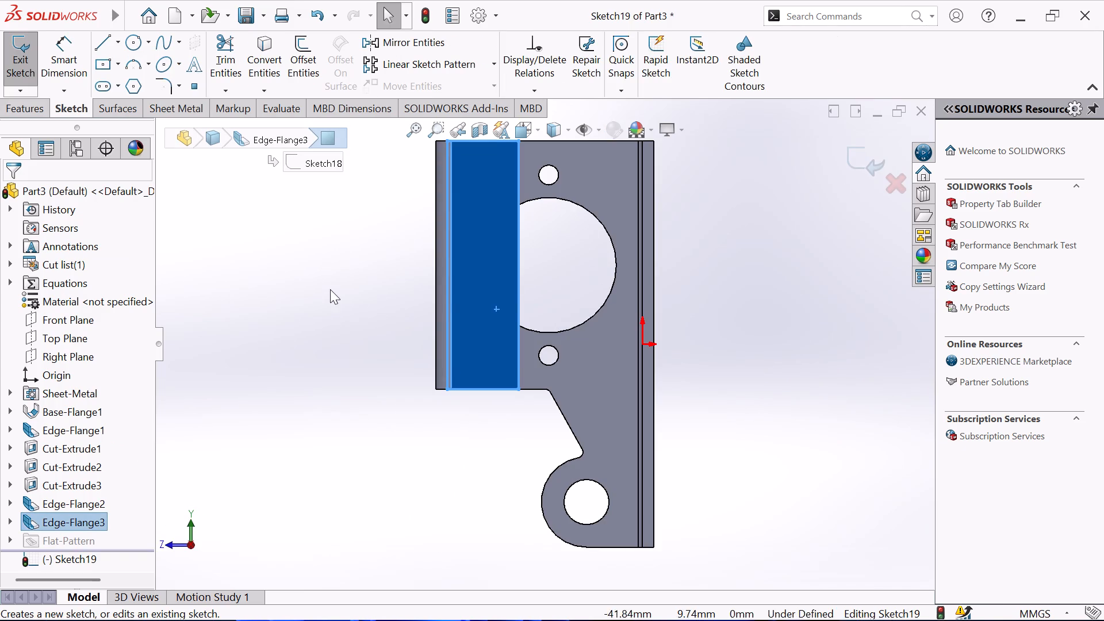
click(327, 289)
scroll(385, 267, up, 2)
scroll(543, 244, down, 1)
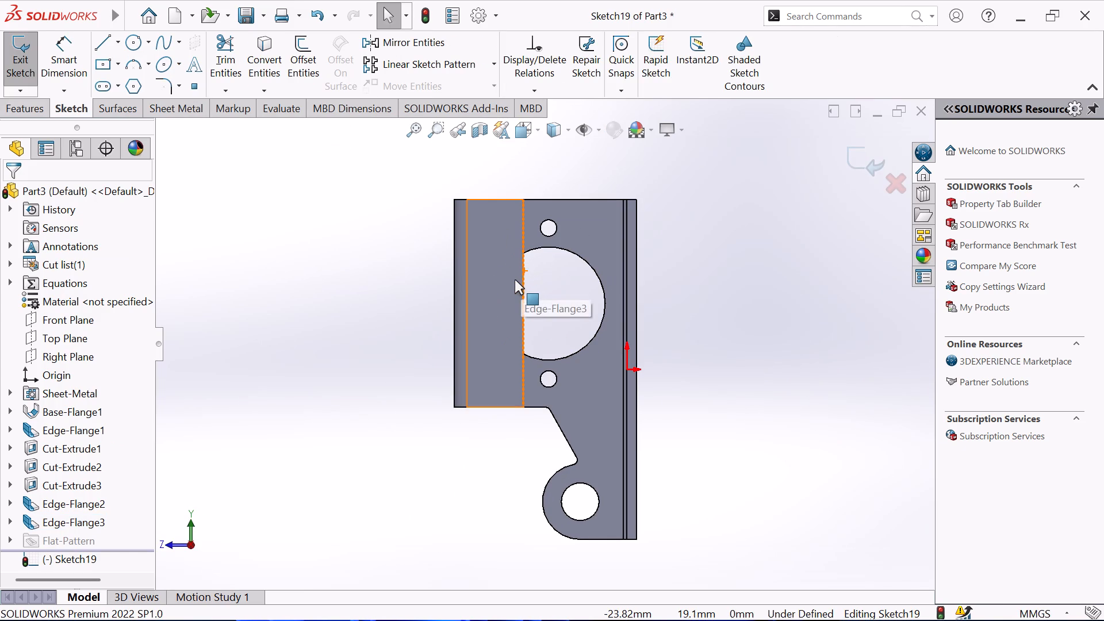
click(535, 250)
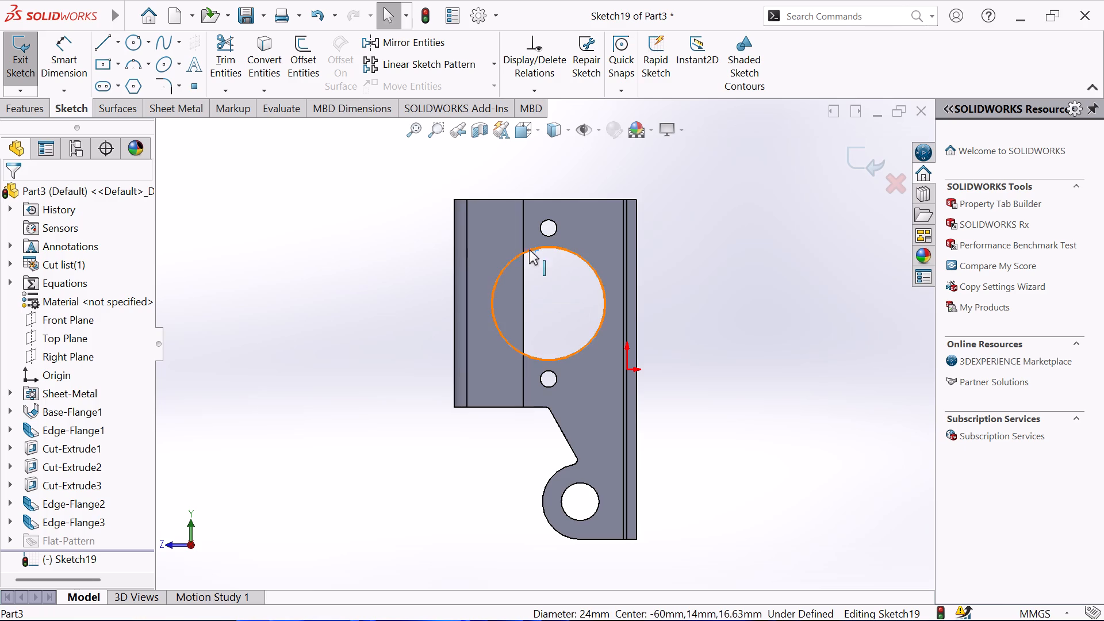
click(260, 74)
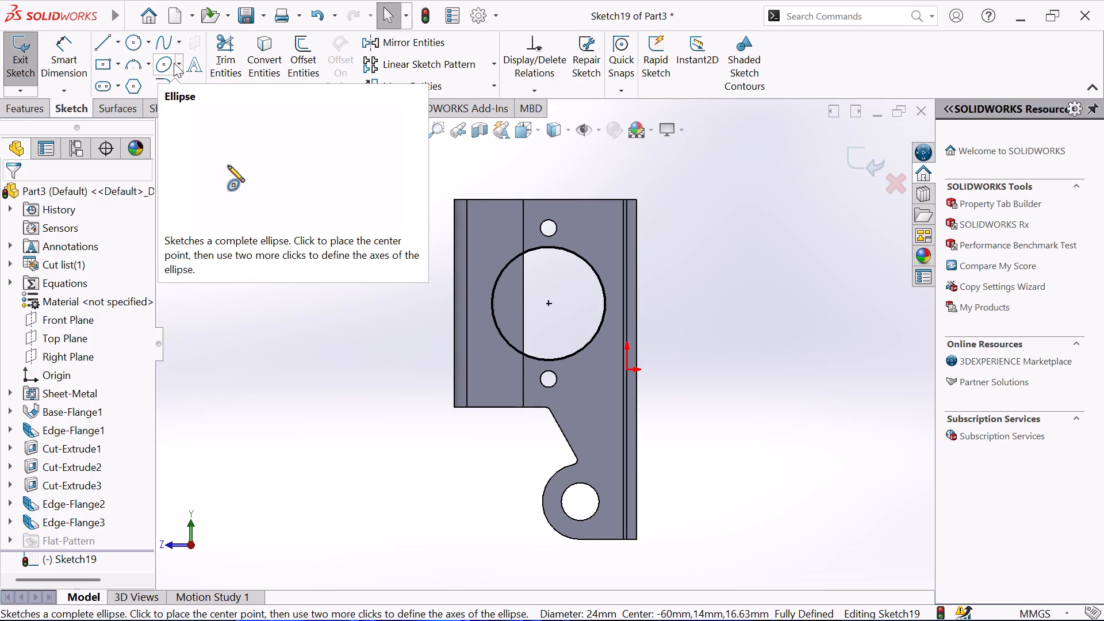
click(523, 292)
click(269, 66)
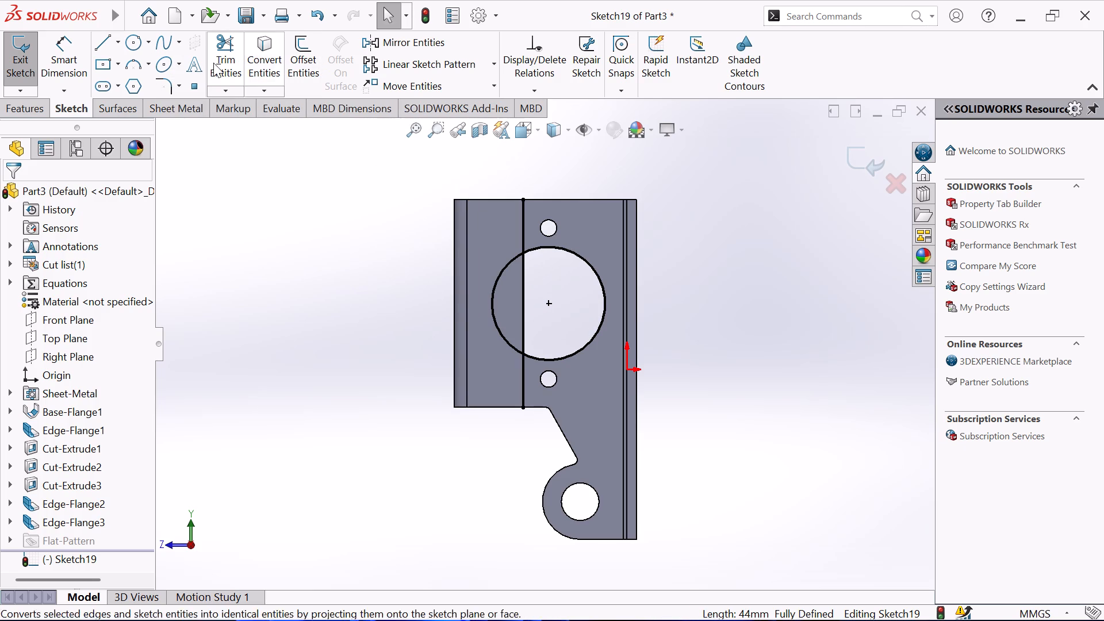
Trim the converted circle and line to a closed circular segment where the large hole overlaps the third flange.
click(215, 56)
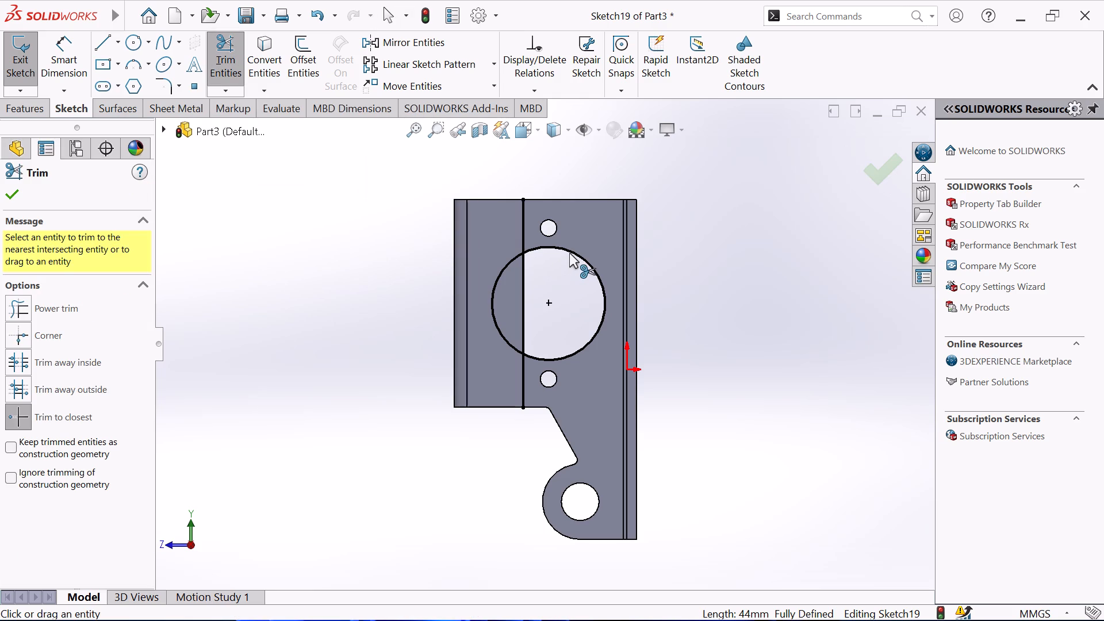
click(569, 252)
click(521, 213)
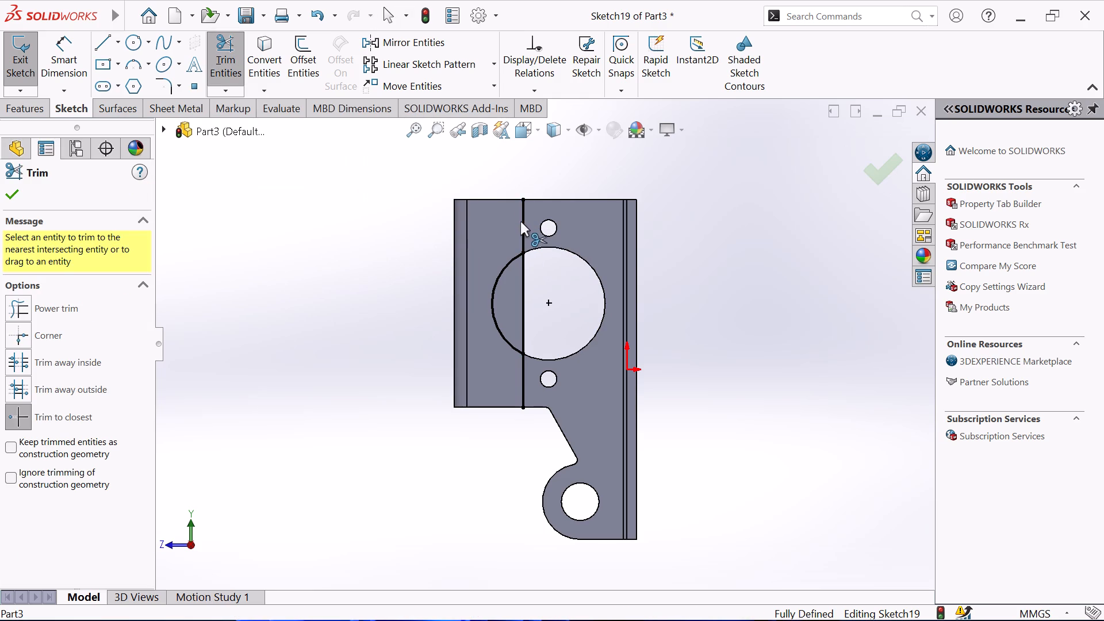
click(521, 377)
right_click(370, 336)
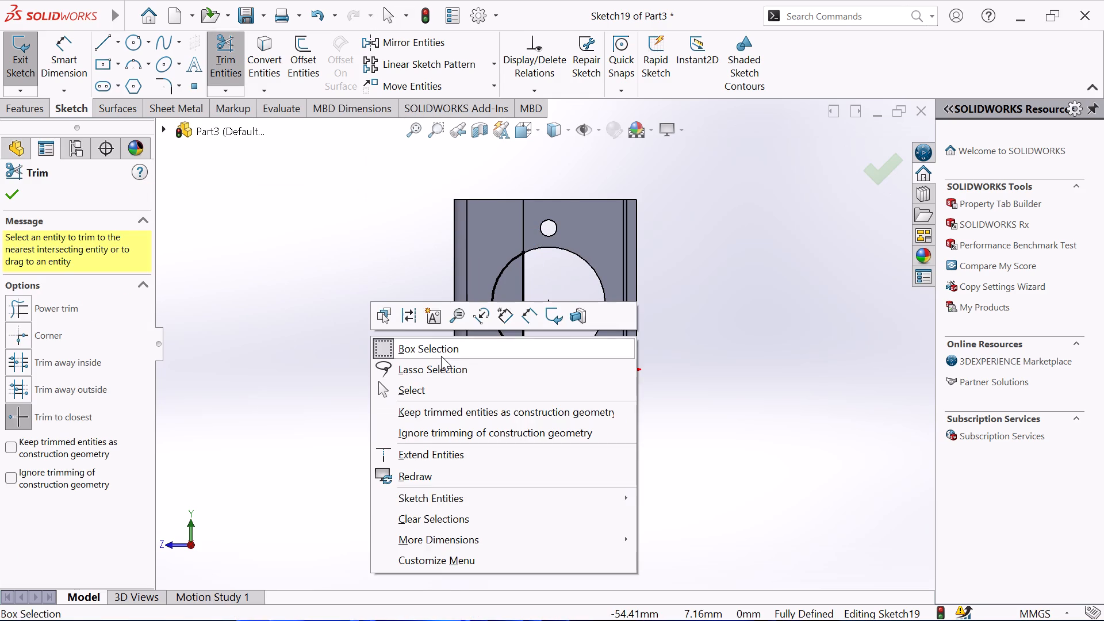
click(431, 390)
Cut-extrude the circular segment through the third flange as a blind normal cut 10 mm deep.
middle_drag(388, 349, 438, 274)
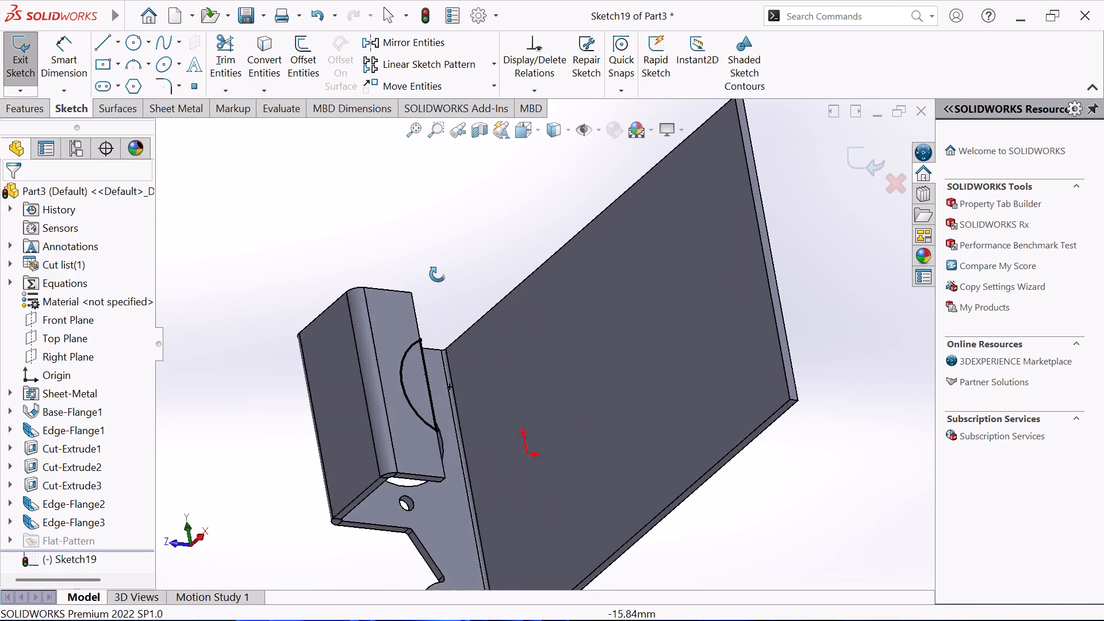
middle_drag(438, 274, 519, 214)
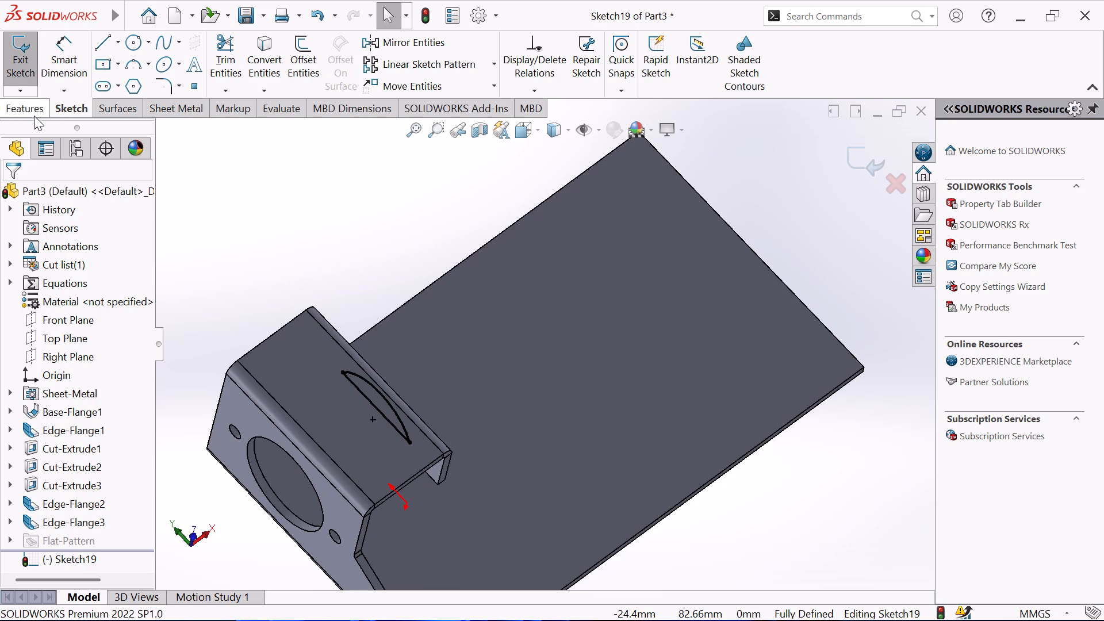
click(34, 115)
click(252, 63)
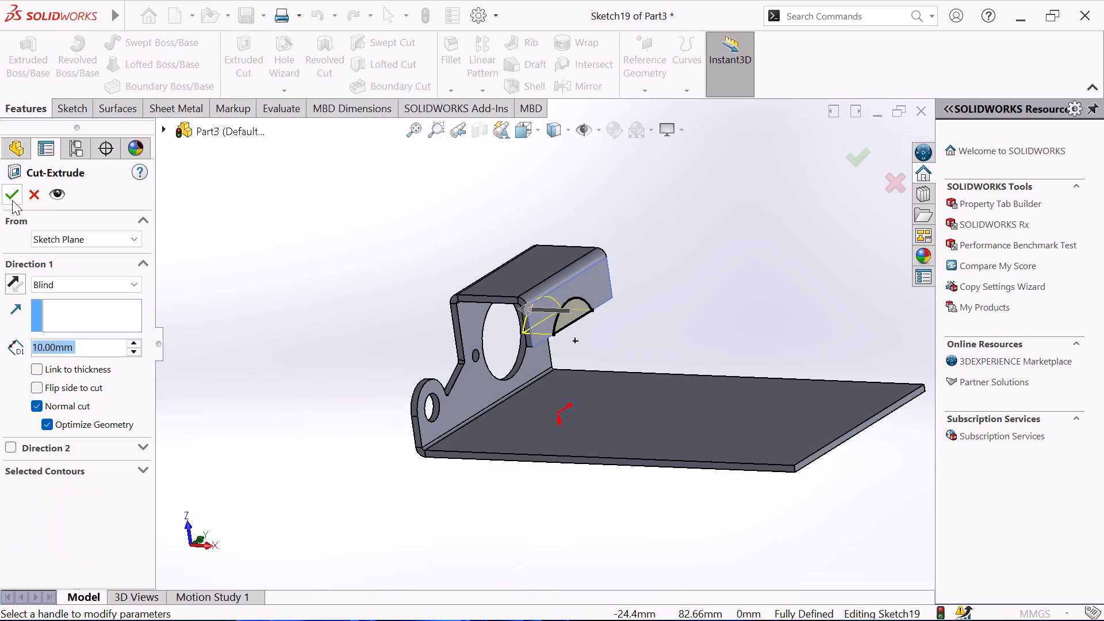
click(12, 200)
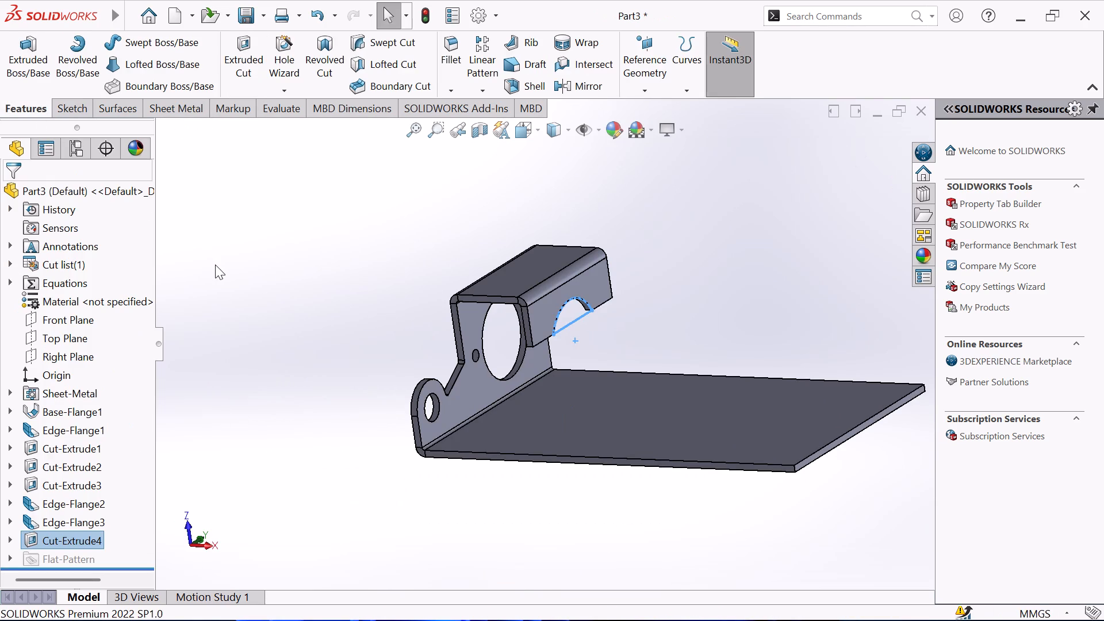
click(215, 264)
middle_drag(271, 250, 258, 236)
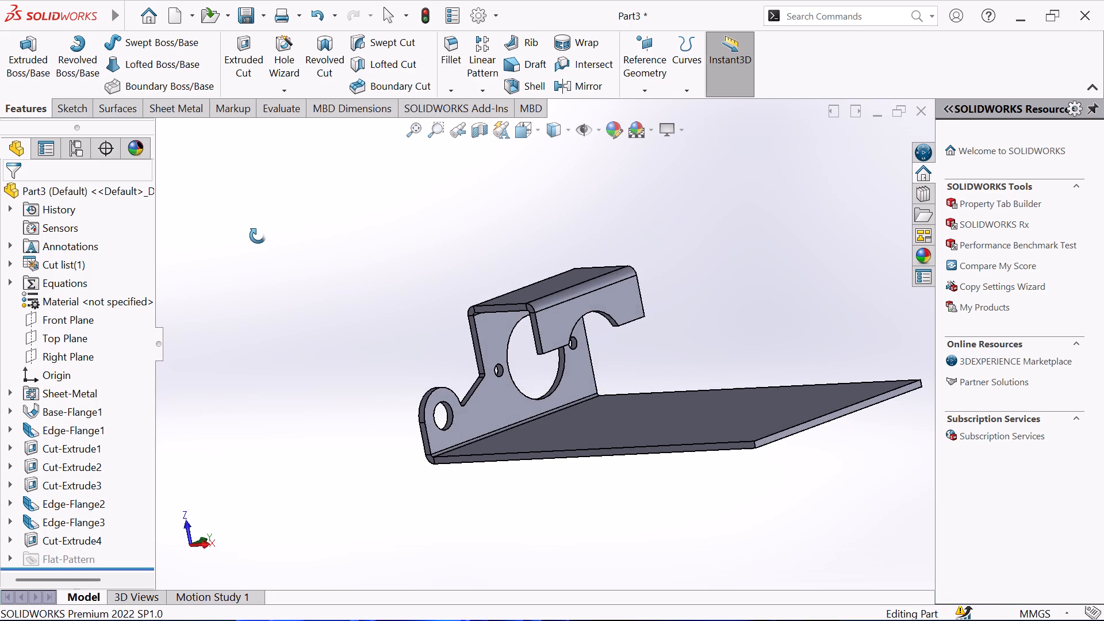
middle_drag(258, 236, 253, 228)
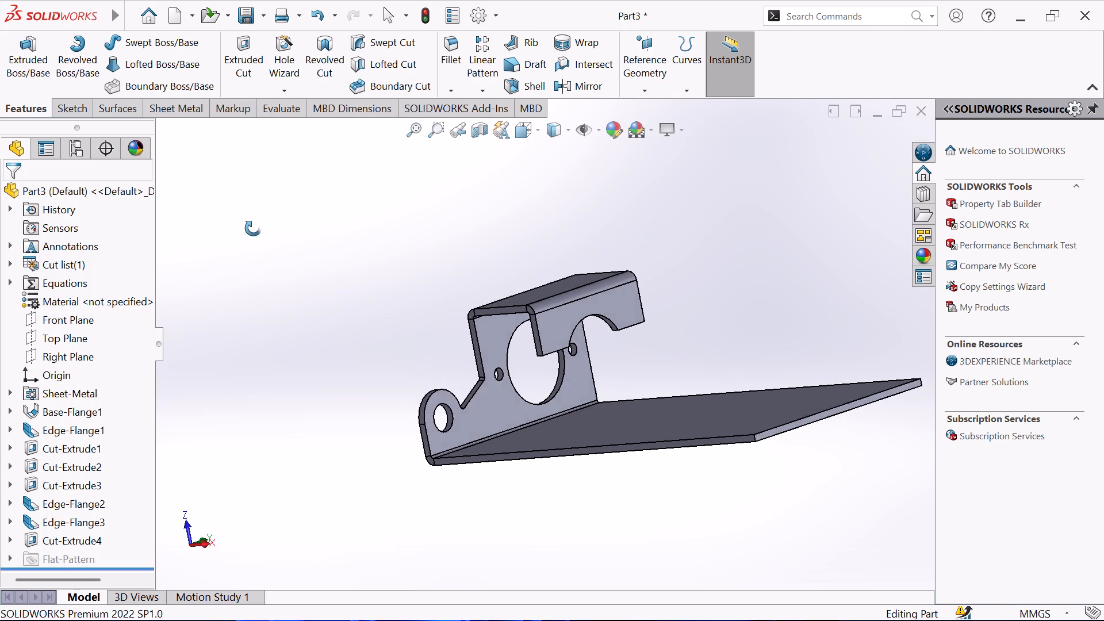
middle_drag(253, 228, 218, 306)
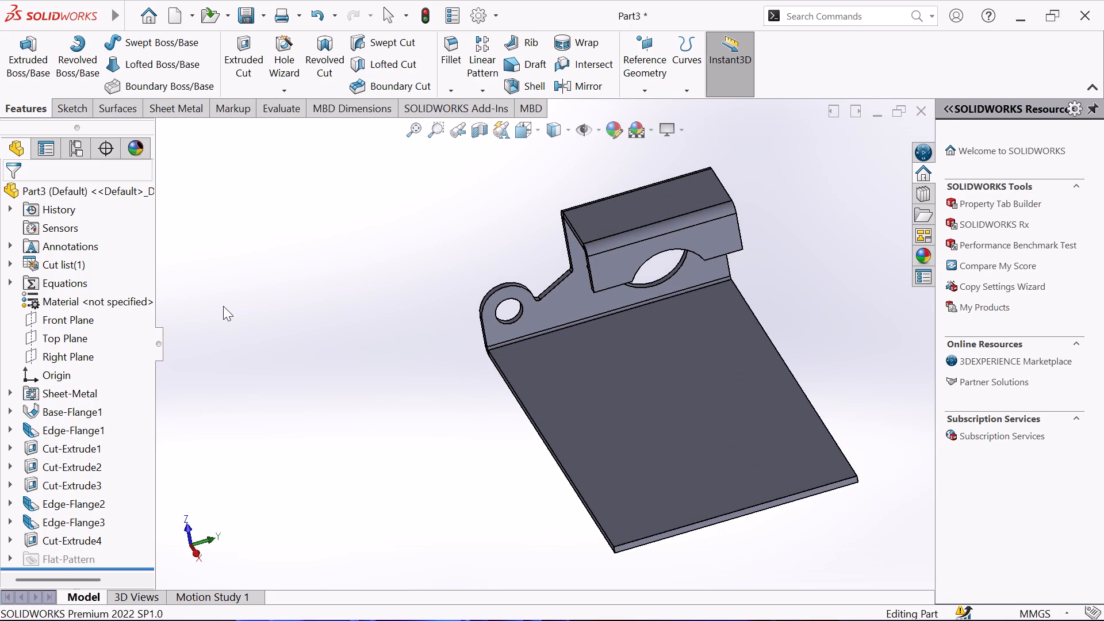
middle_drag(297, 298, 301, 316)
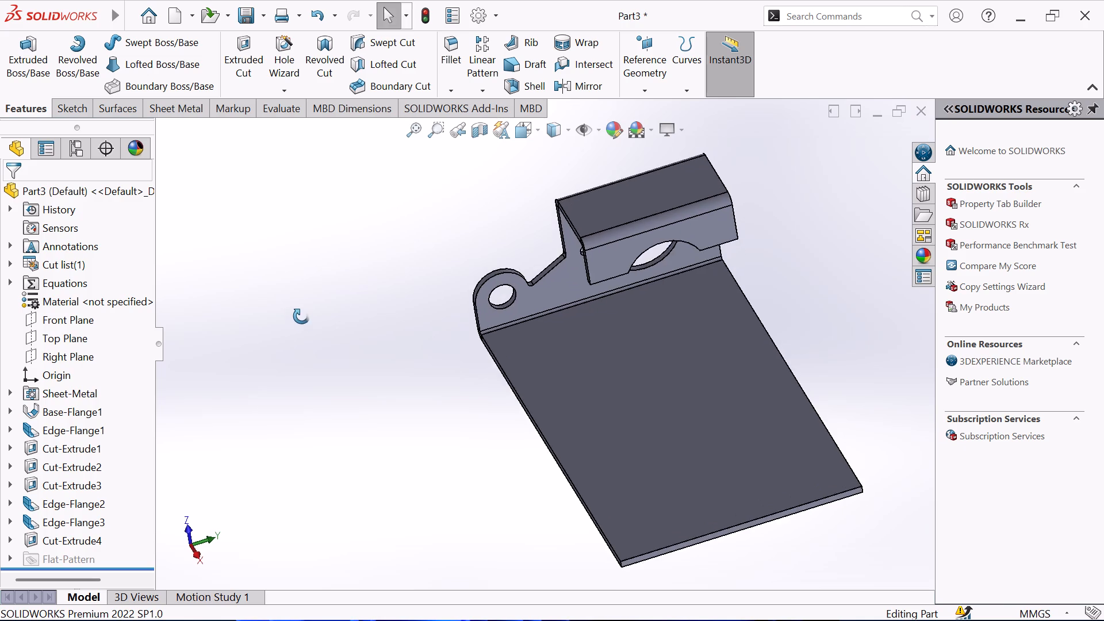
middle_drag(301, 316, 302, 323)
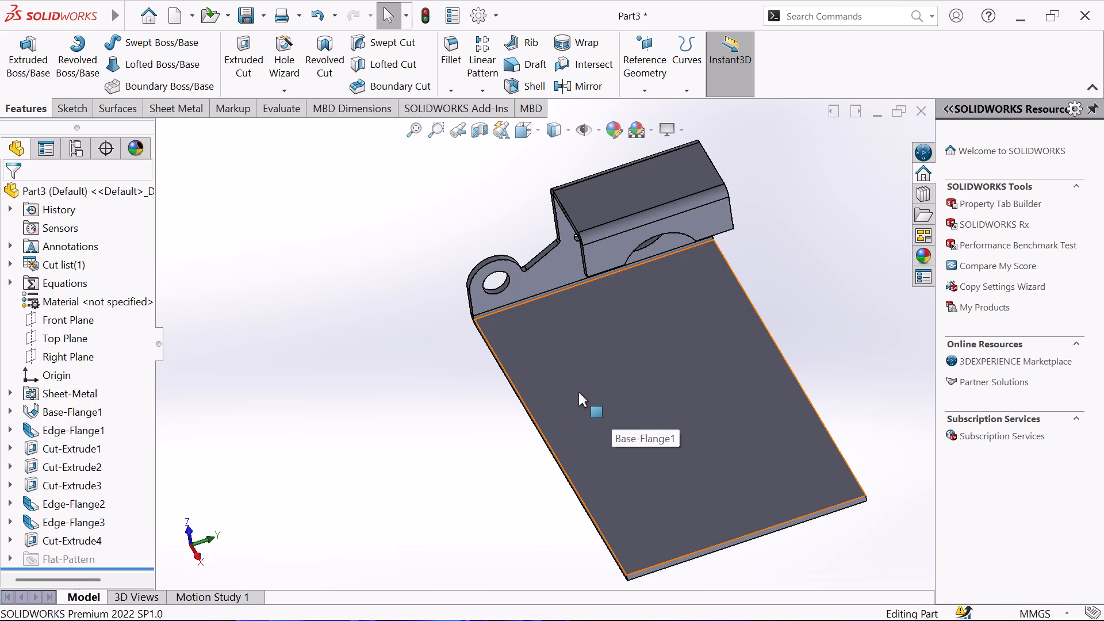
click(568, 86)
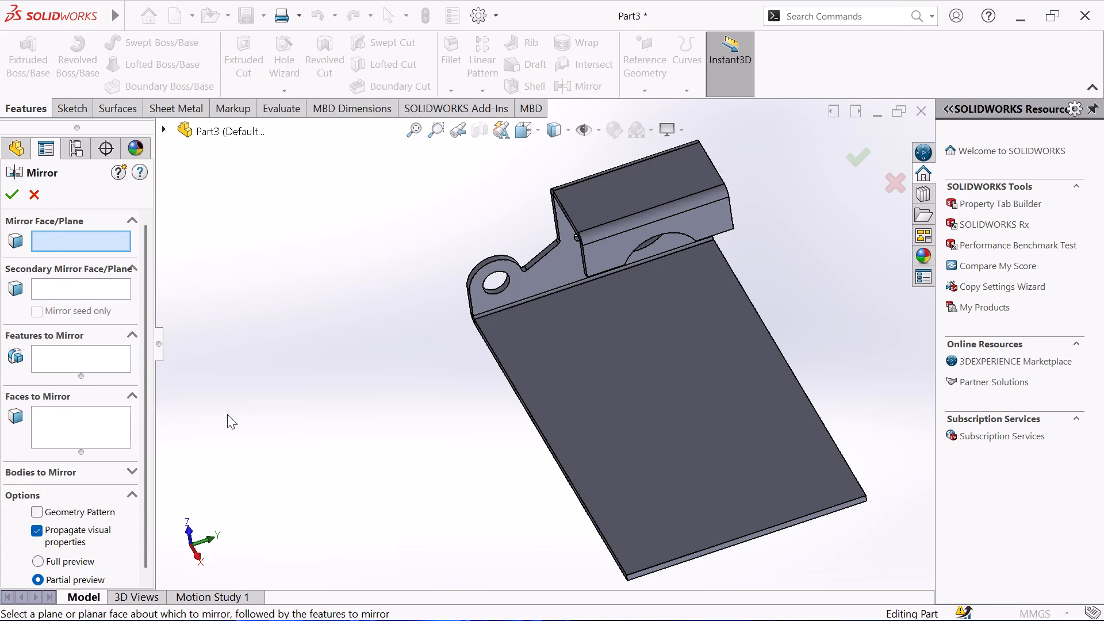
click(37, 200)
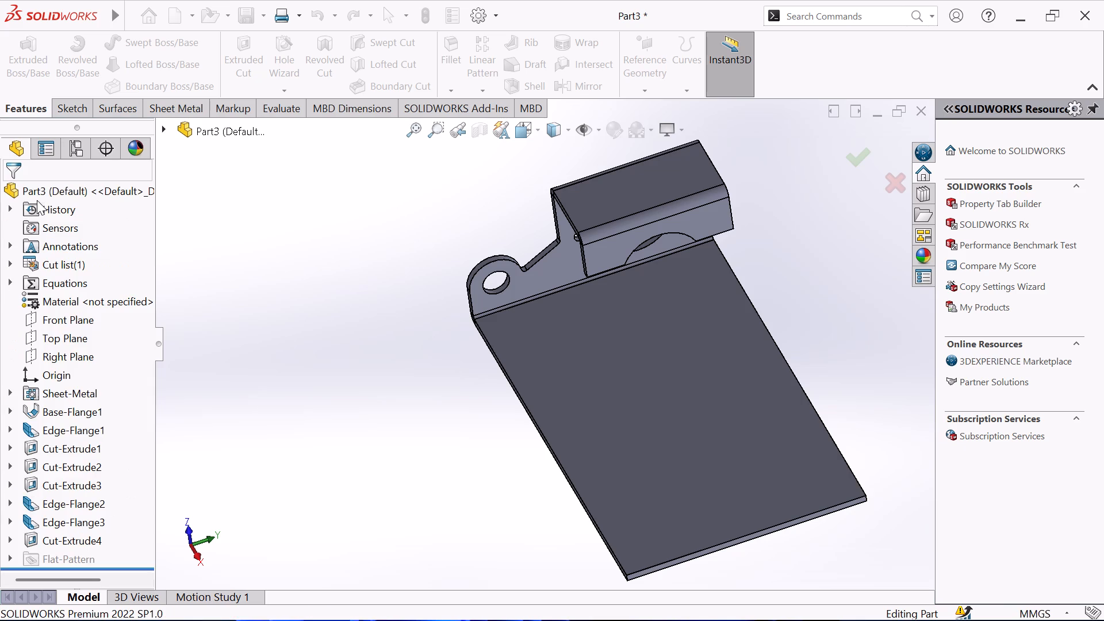
Examine the part from several angles and check the base flange's sketch dimensions.
scroll(461, 340, up, 1)
middle_drag(461, 335, 487, 236)
scroll(474, 273, up, 1)
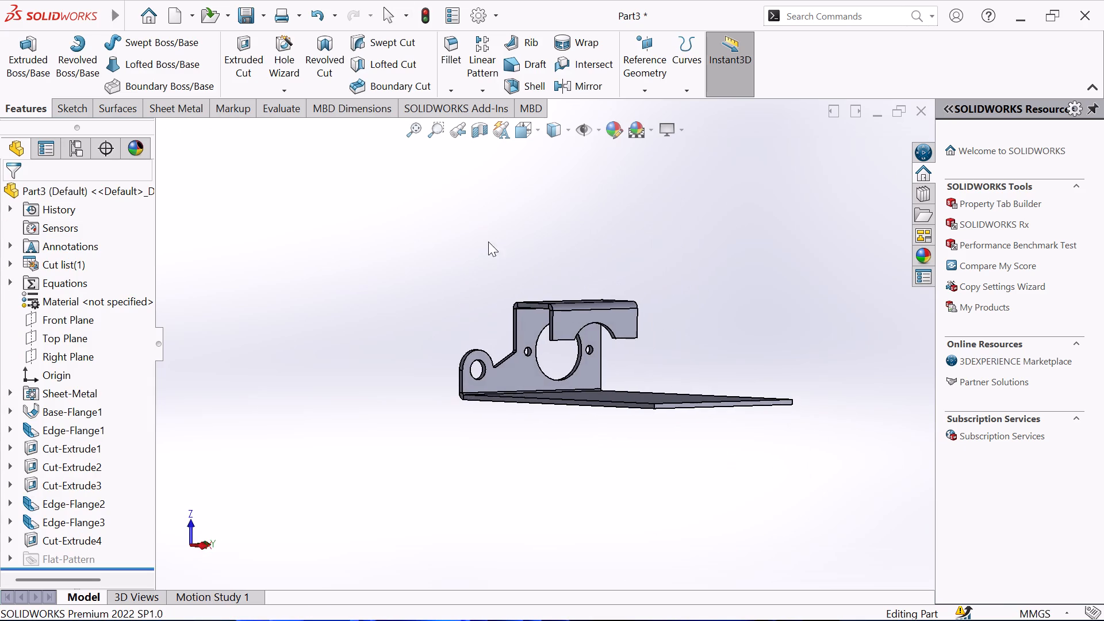
middle_drag(488, 244, 481, 313)
middle_click(481, 313)
middle_click(481, 313)
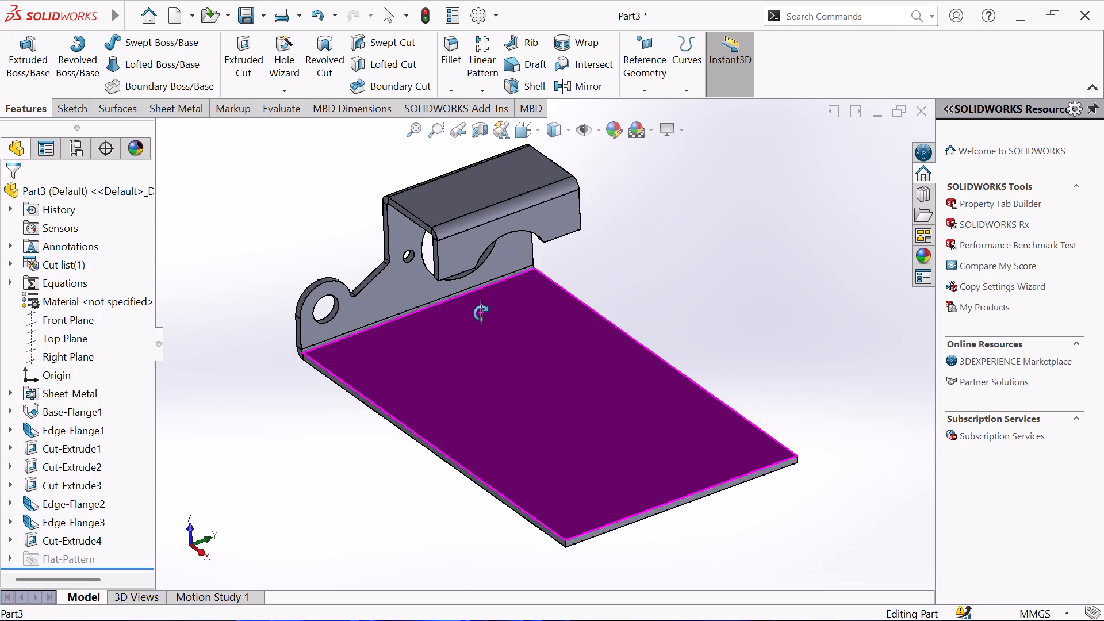
click(341, 497)
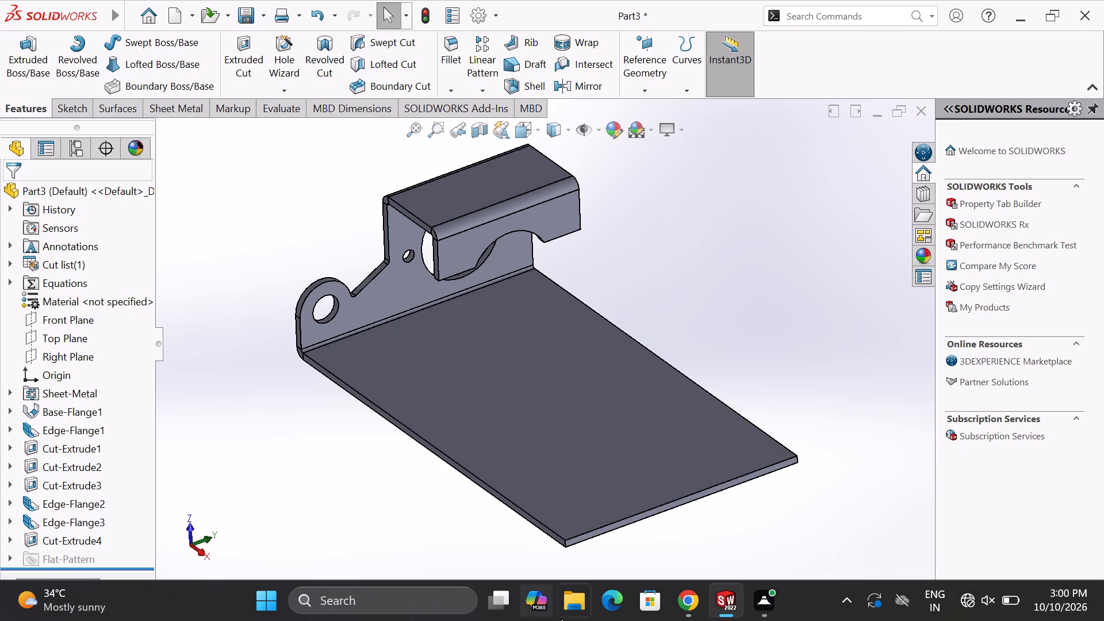
click(502, 463)
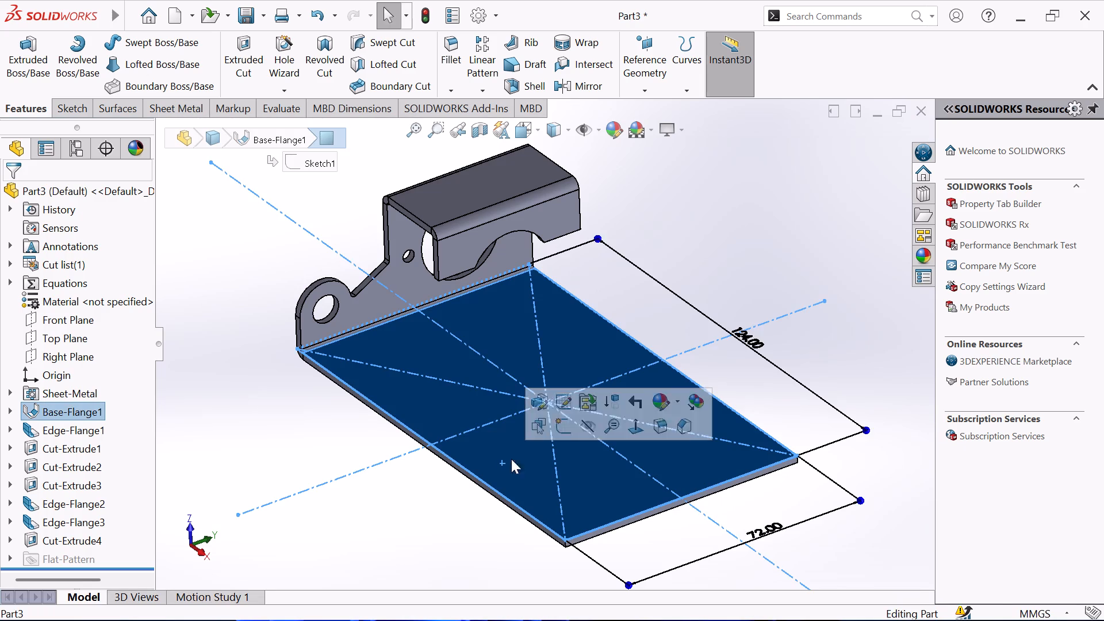
click(297, 435)
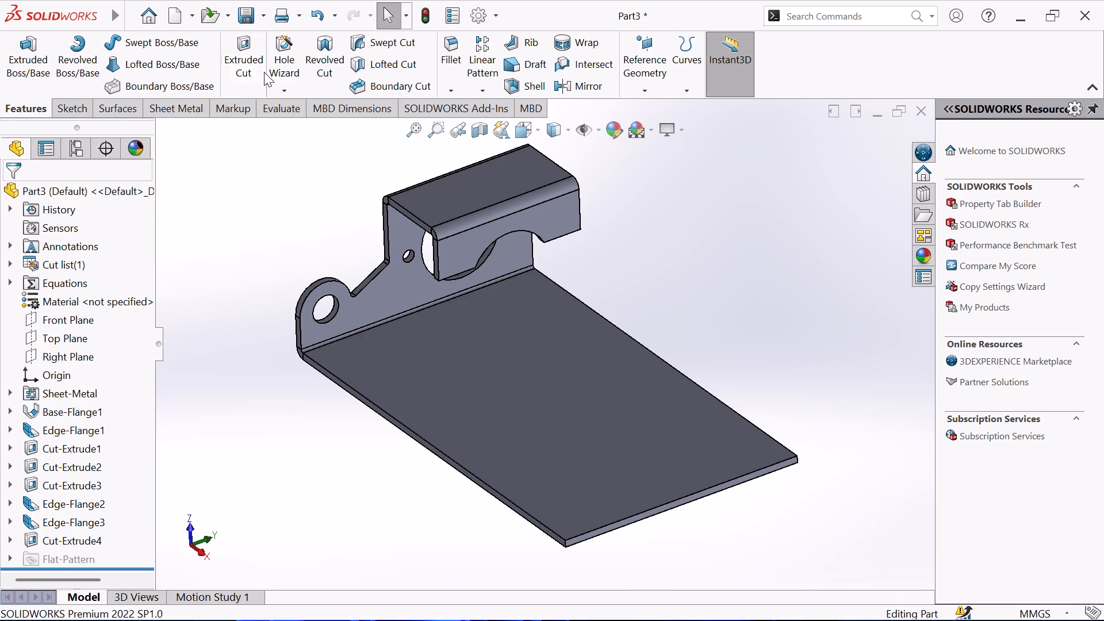
Add a 38.63 mm blind edge flange at 90 degrees on the base flange's free end opposite the first flange, pointing up.
click(179, 103)
click(197, 49)
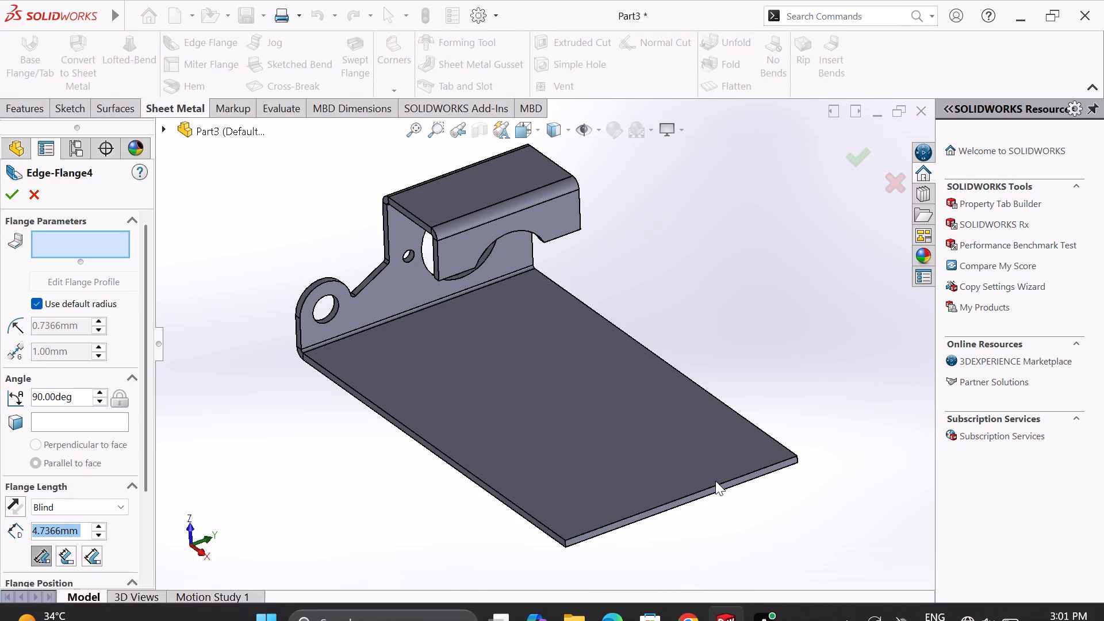
click(716, 485)
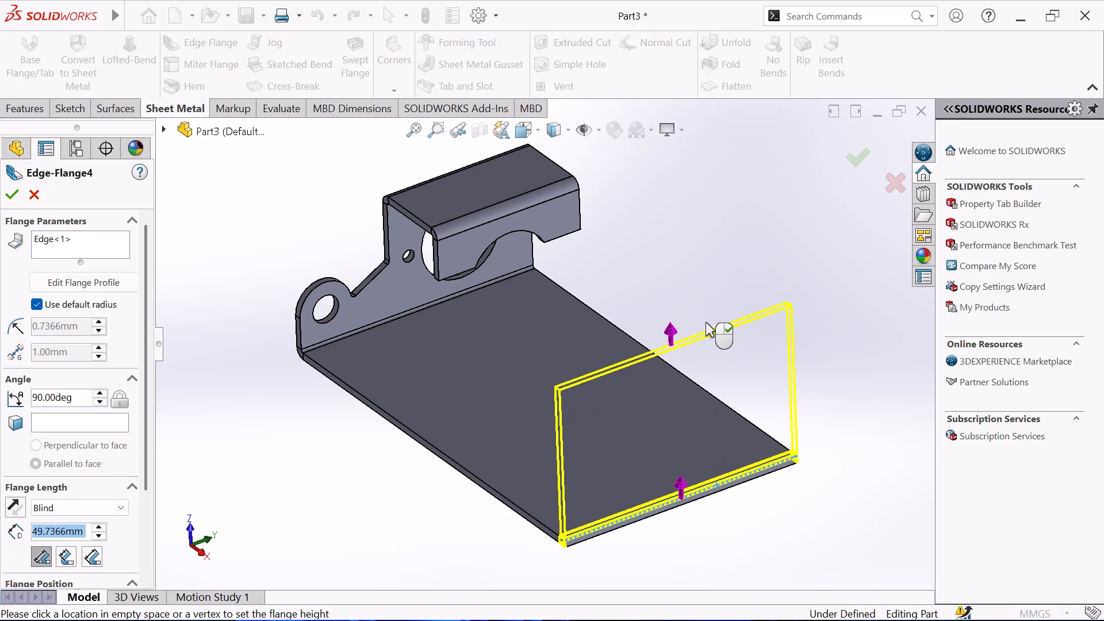
click(705, 319)
right_click(683, 250)
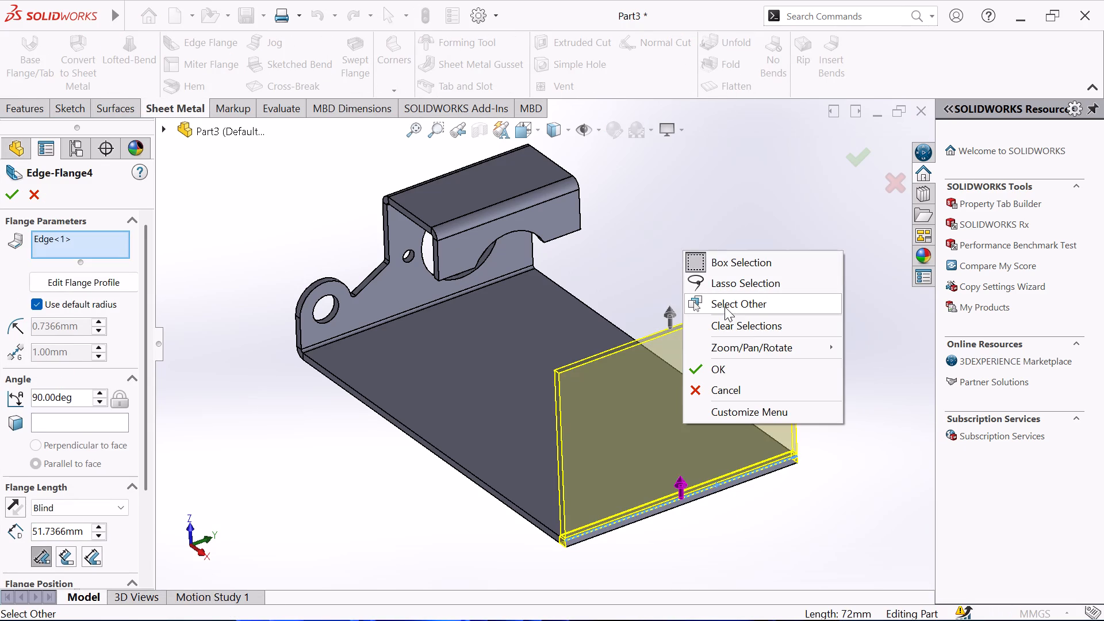
click(727, 309)
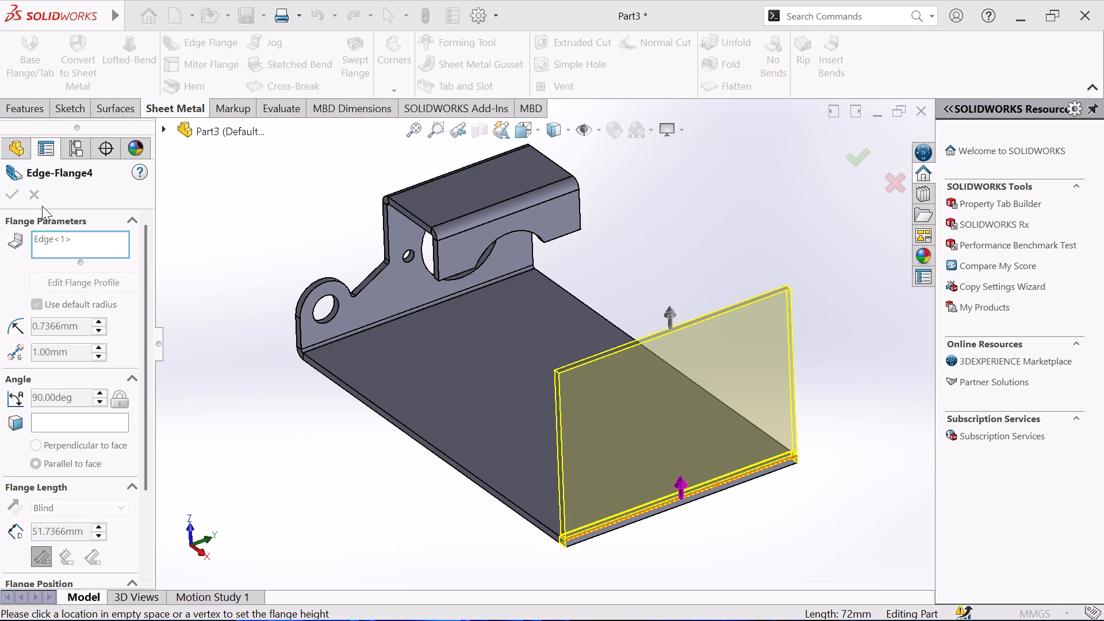
right_click(239, 206)
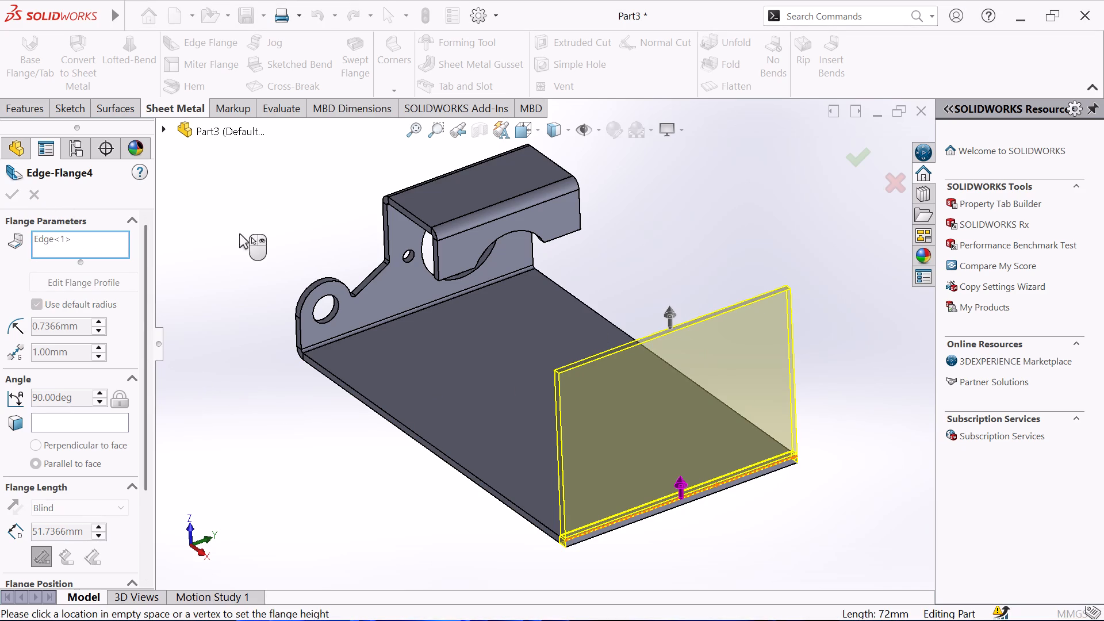
click(11, 186)
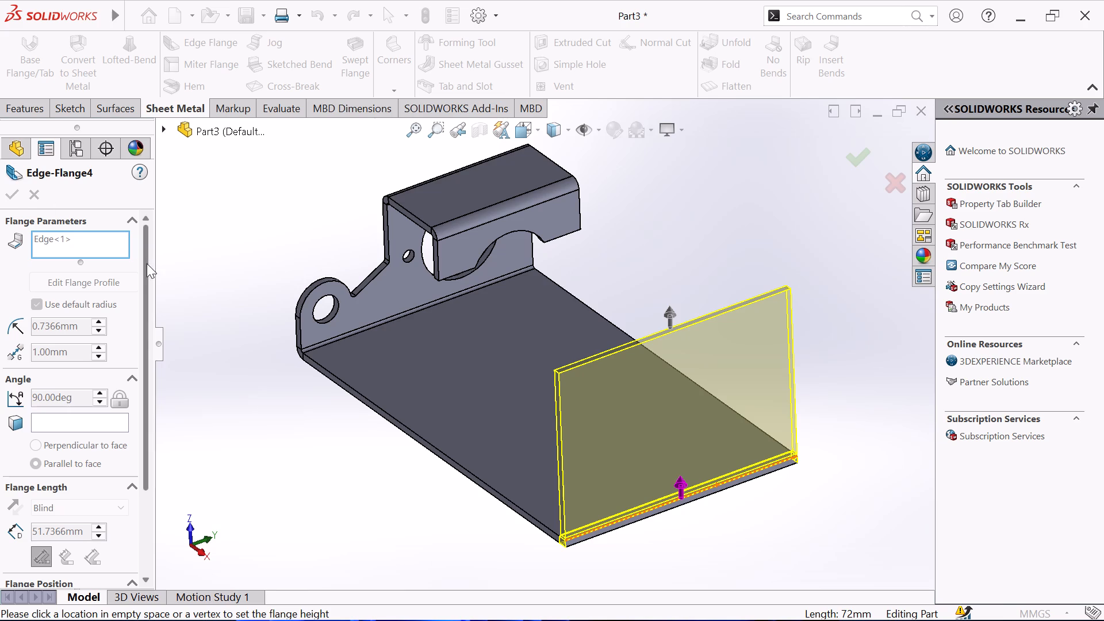
key(ctrl+z)
key(ctrl+z)
click(215, 216)
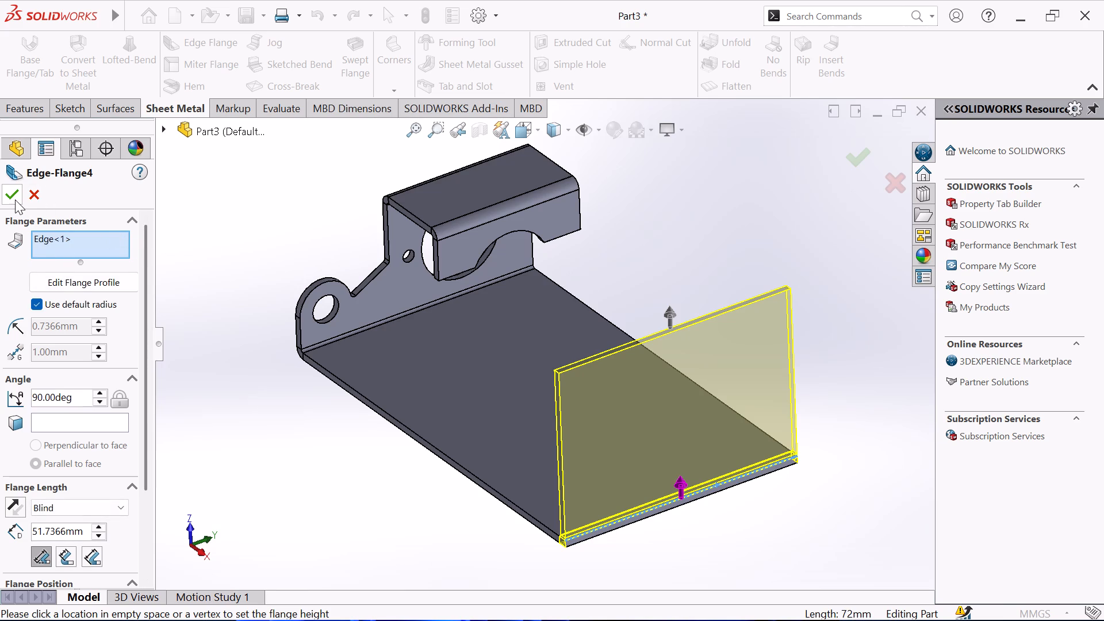
double_click(83, 533)
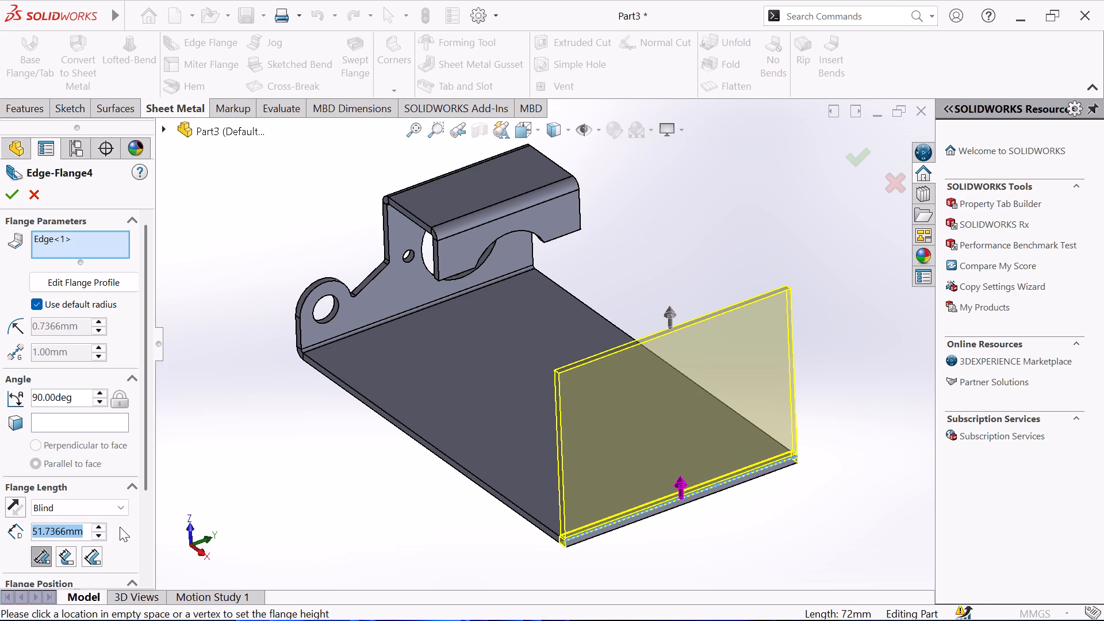
key(3)
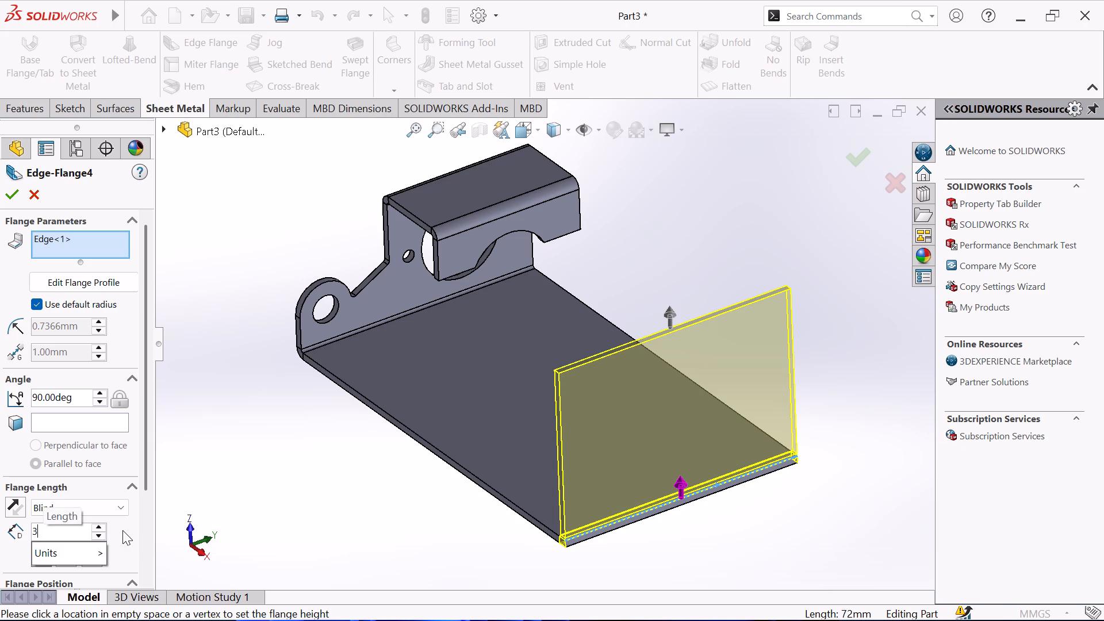
text(8.)
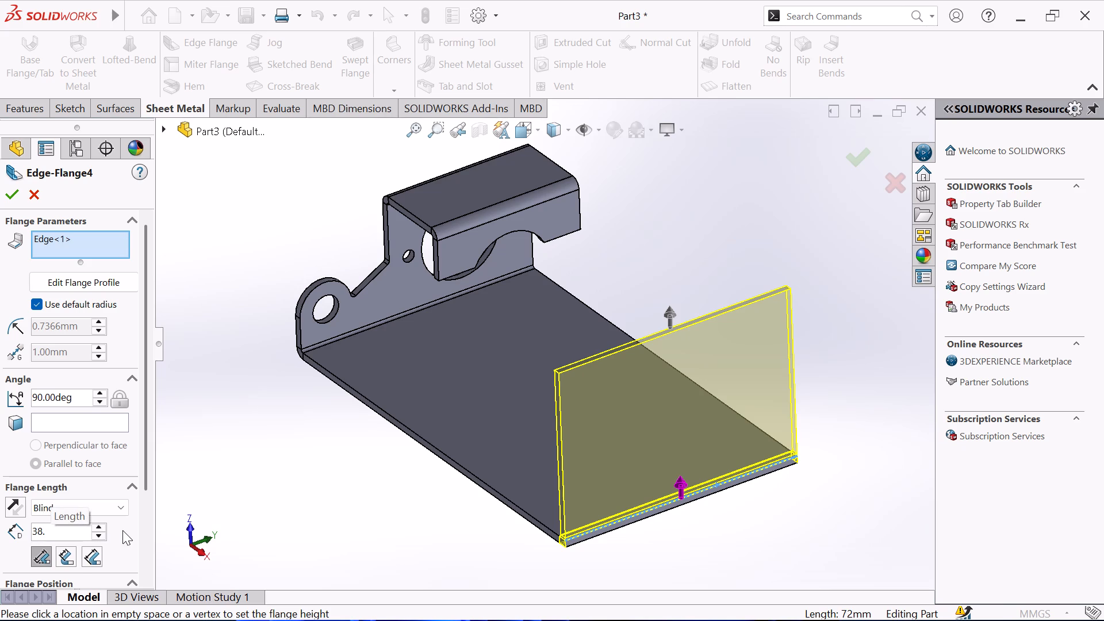
text(63)
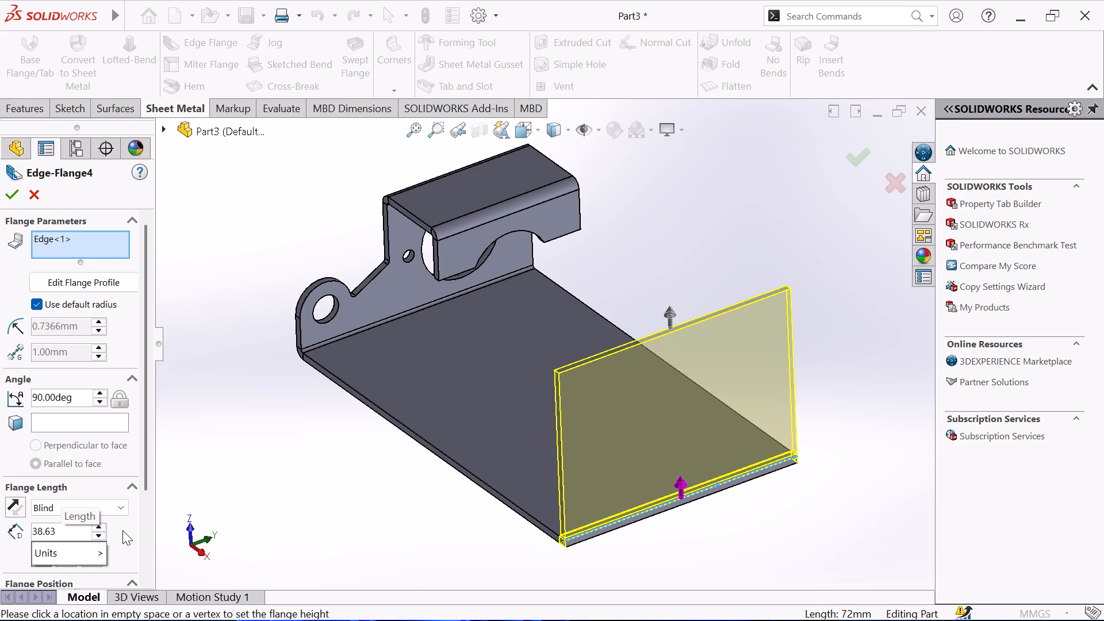
key(Return)
key(Return)
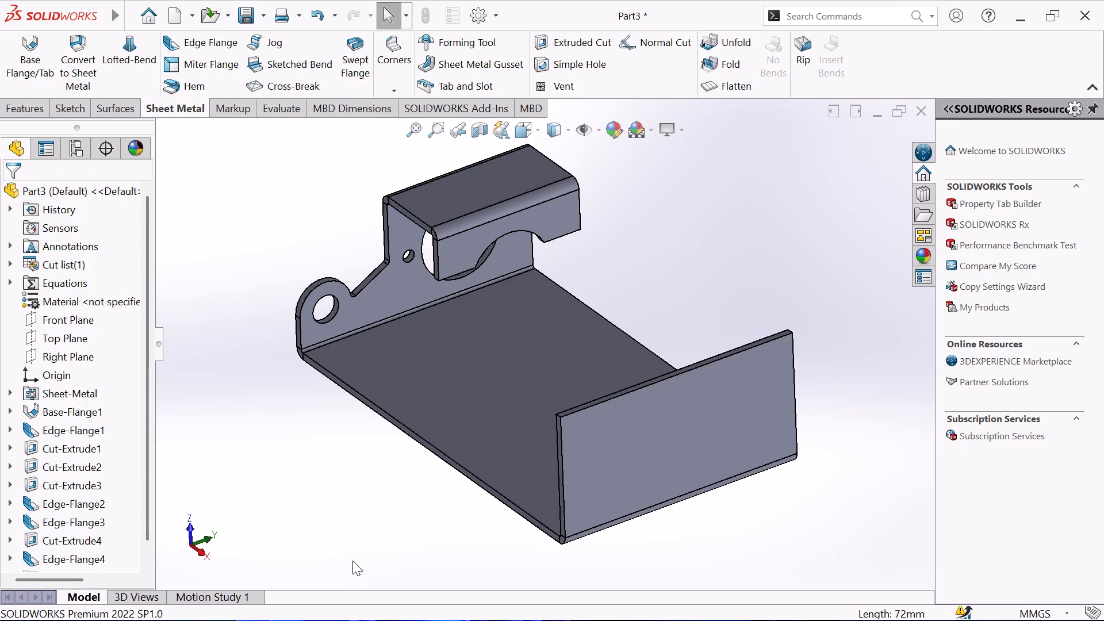
click(352, 561)
Start a sketch on the new end flange's inner face and convert the first flange's straight notch edge and sloped edge into it.
middle_drag(385, 518, 500, 541)
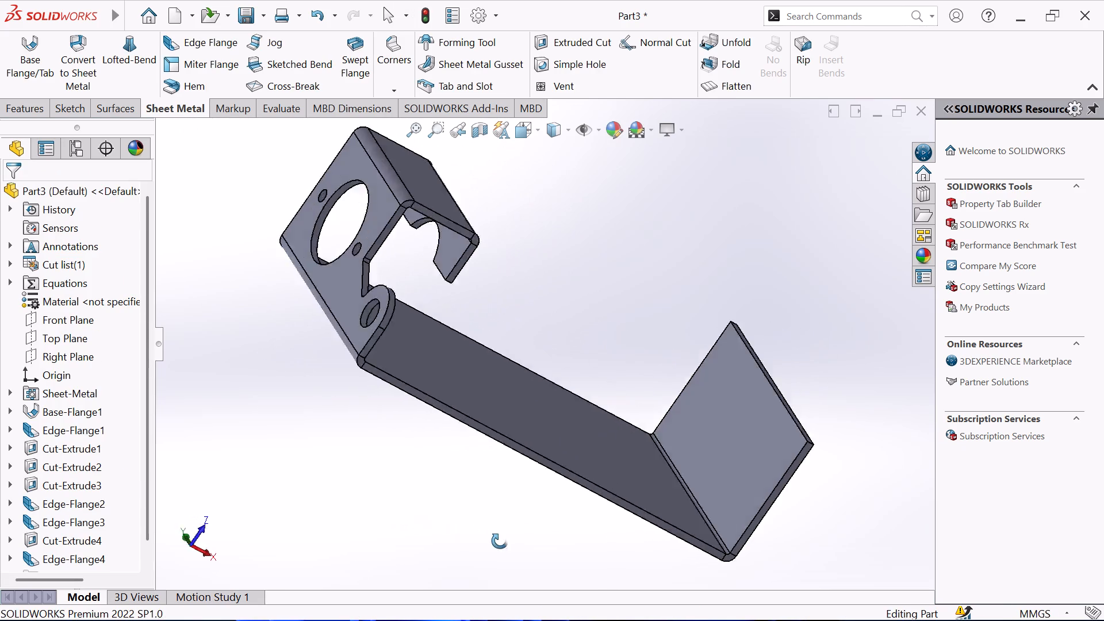
middle_drag(500, 541, 503, 542)
click(711, 466)
click(774, 426)
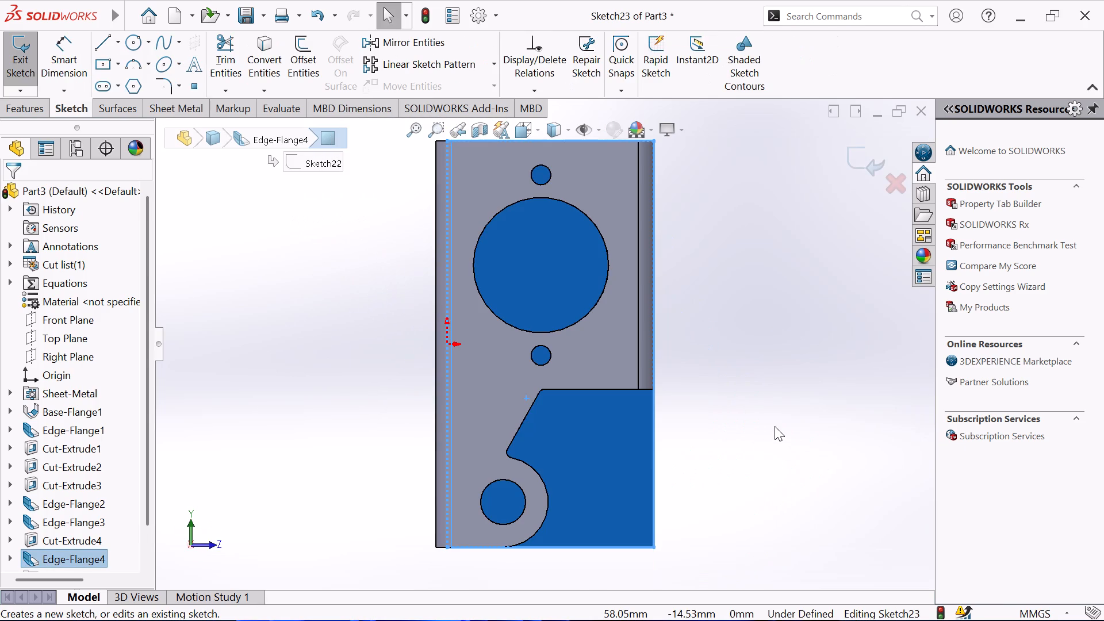
click(592, 388)
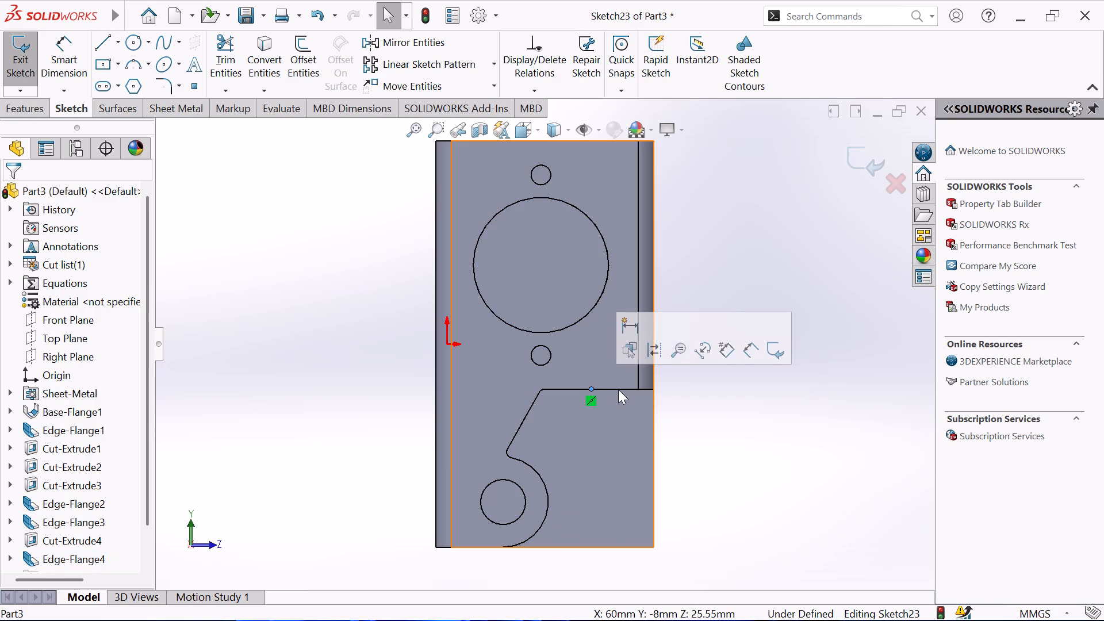
click(619, 388)
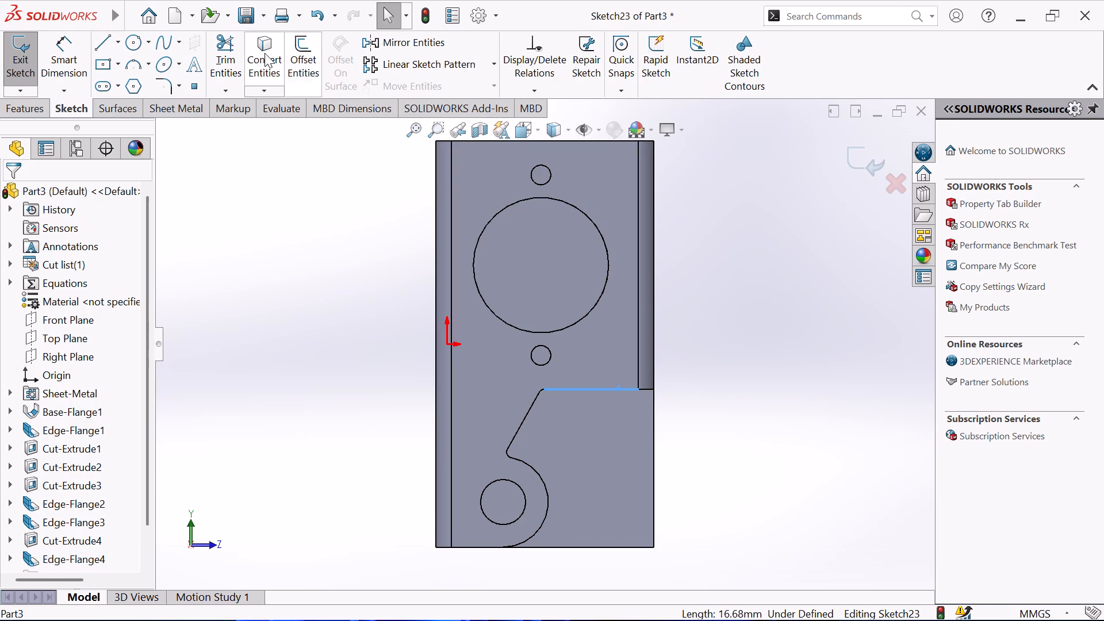
click(264, 53)
click(532, 404)
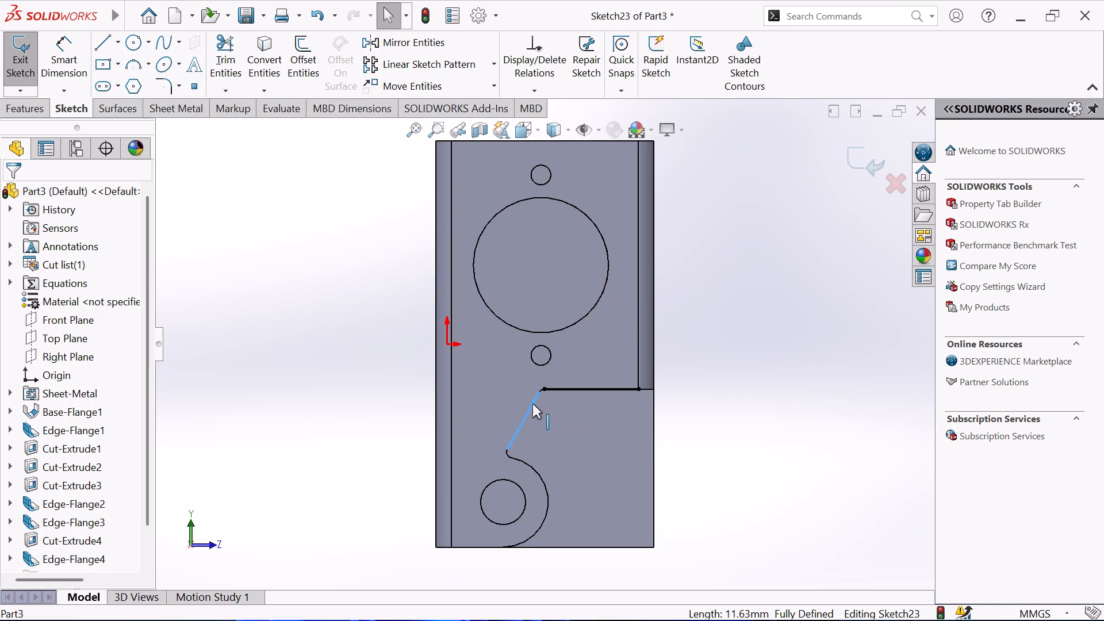
click(277, 60)
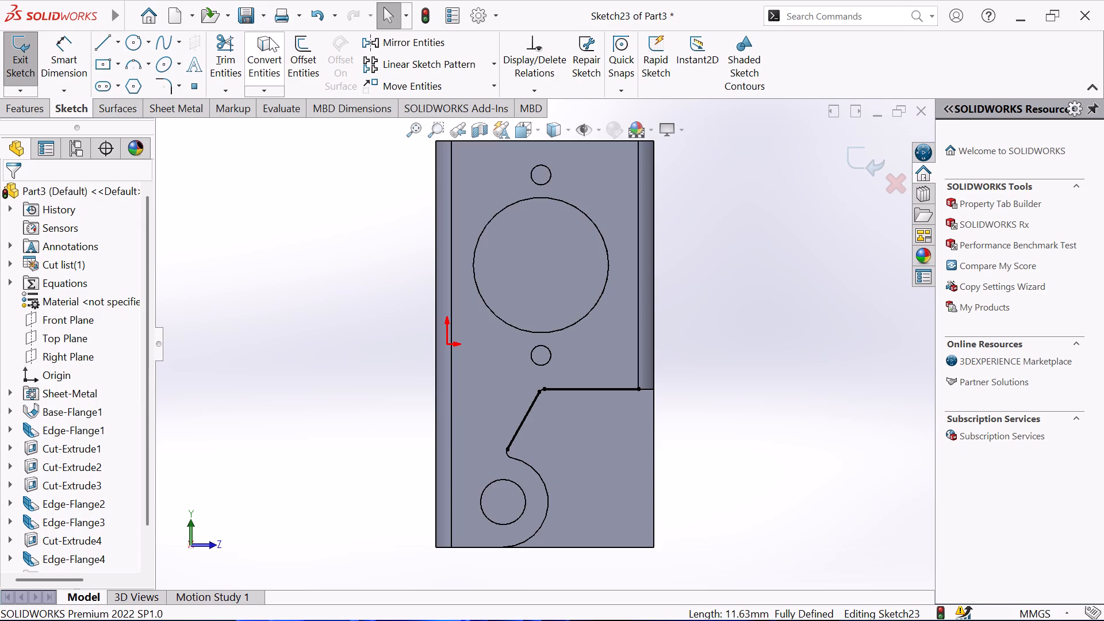
Convert the first flange's large rounded edge, the end flange's adjoining side and top edges, and the short bend edge into the sketch.
click(253, 72)
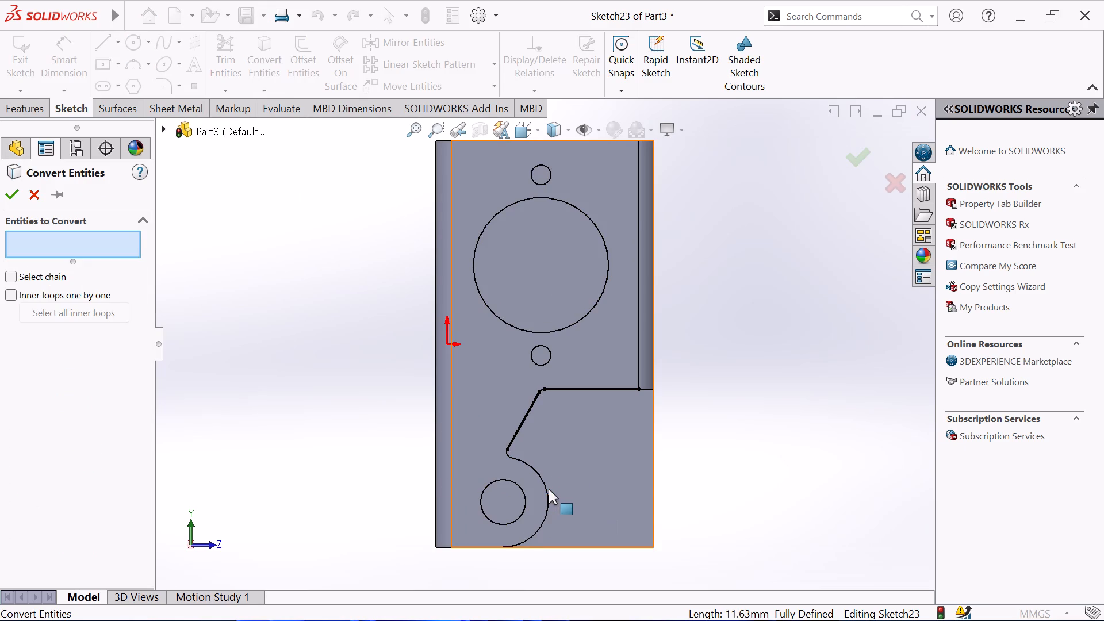
click(547, 496)
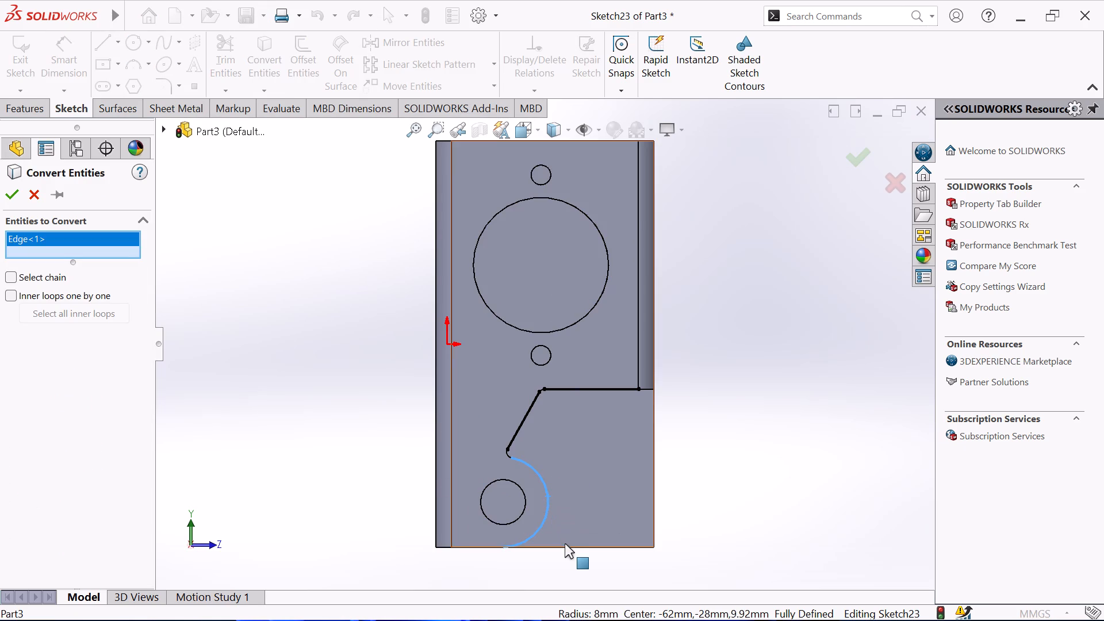
click(574, 549)
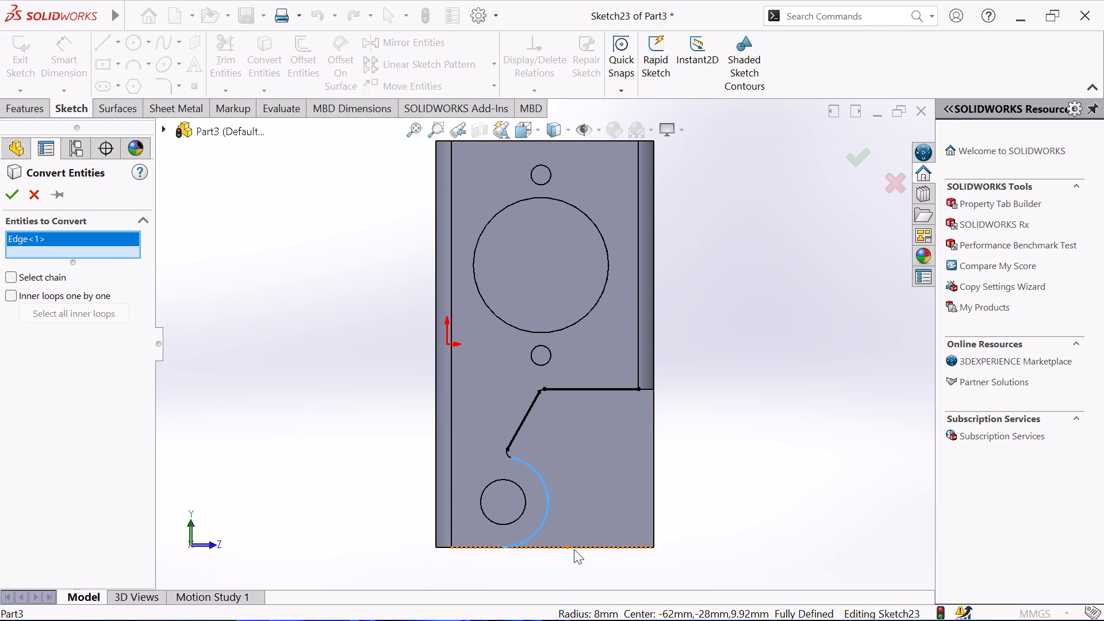
click(593, 548)
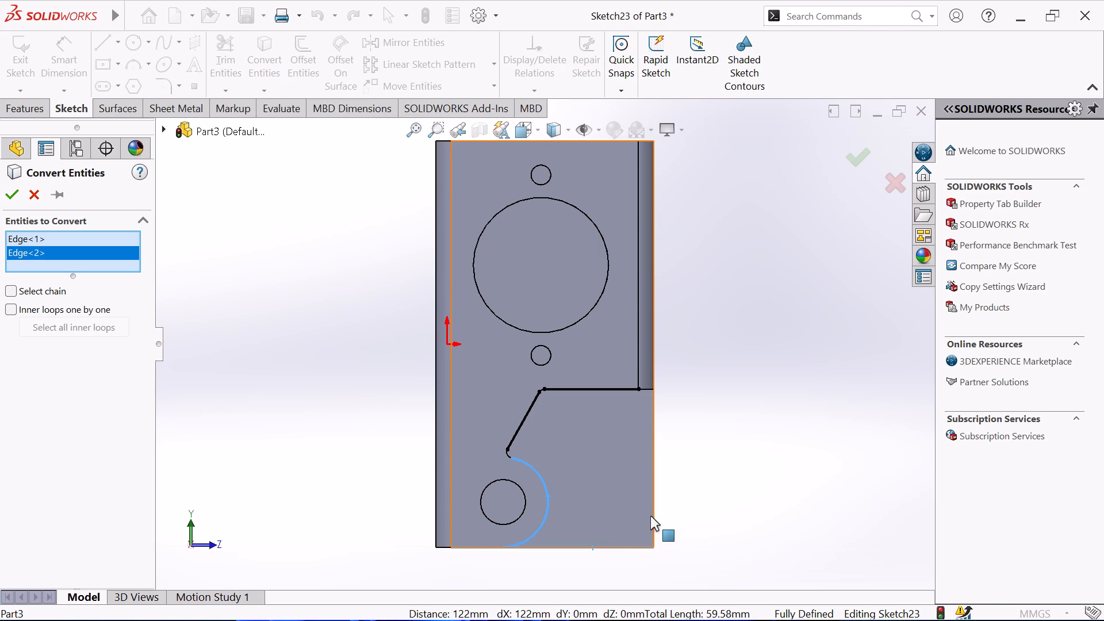
click(656, 505)
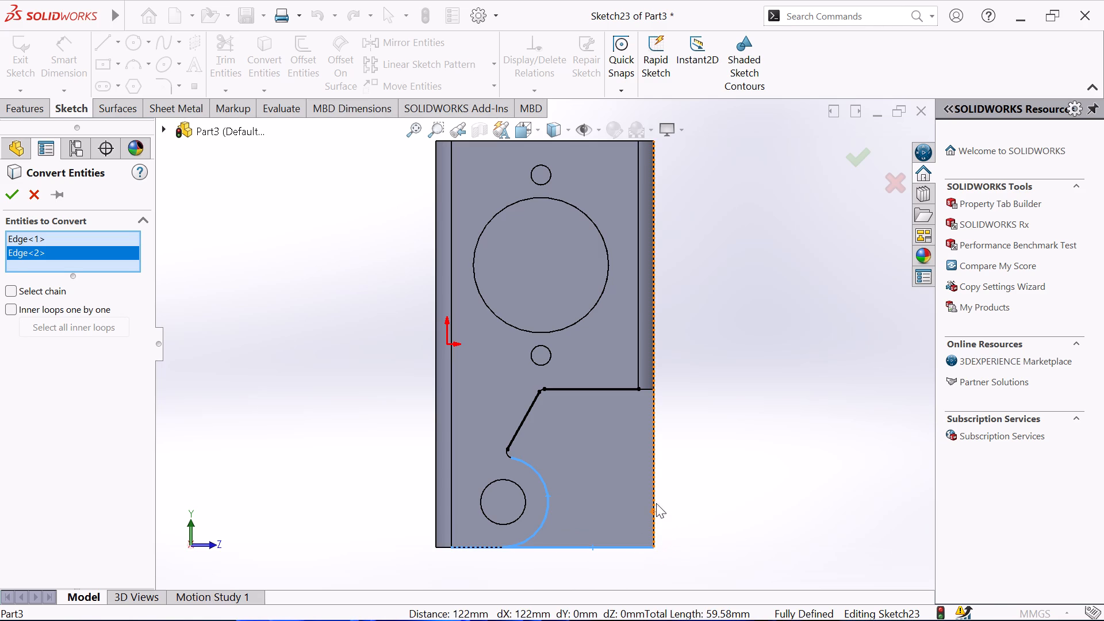
click(654, 488)
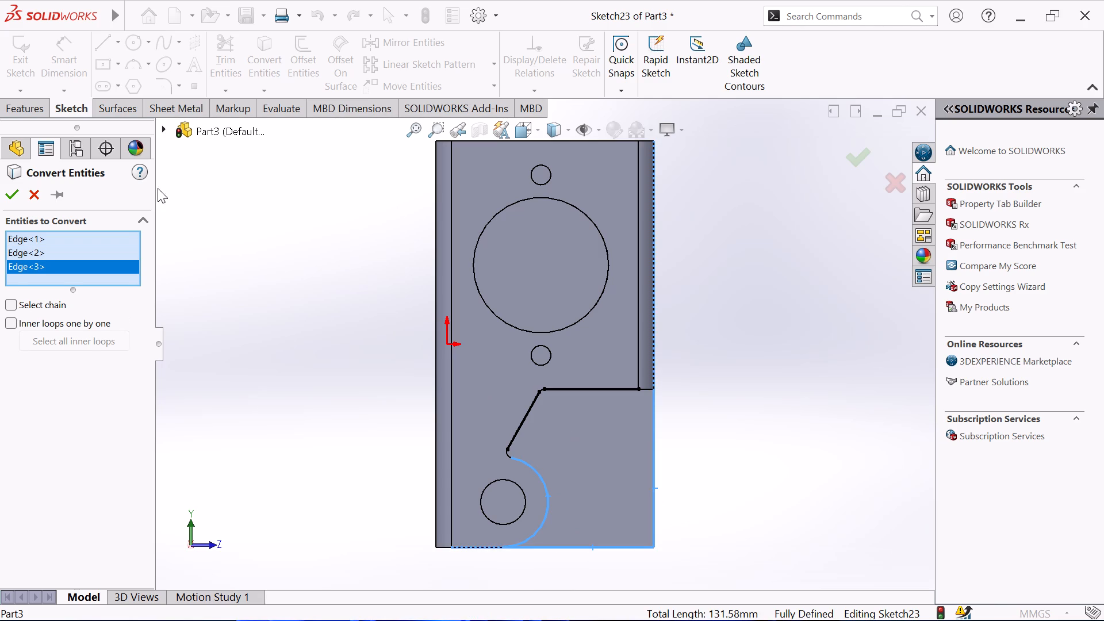
click(10, 194)
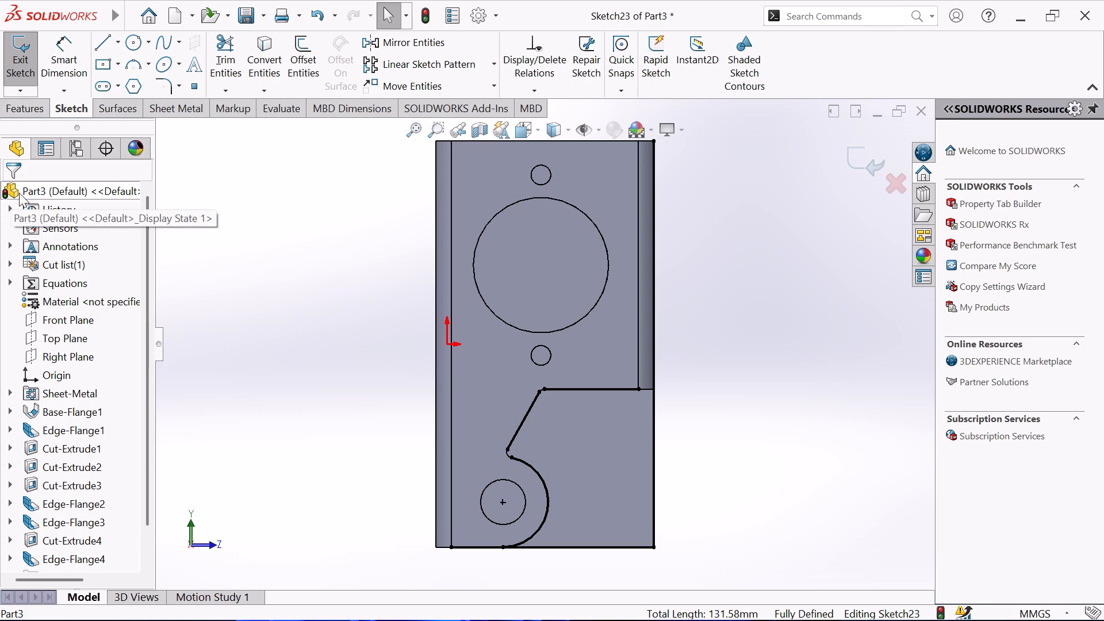
click(643, 389)
click(273, 71)
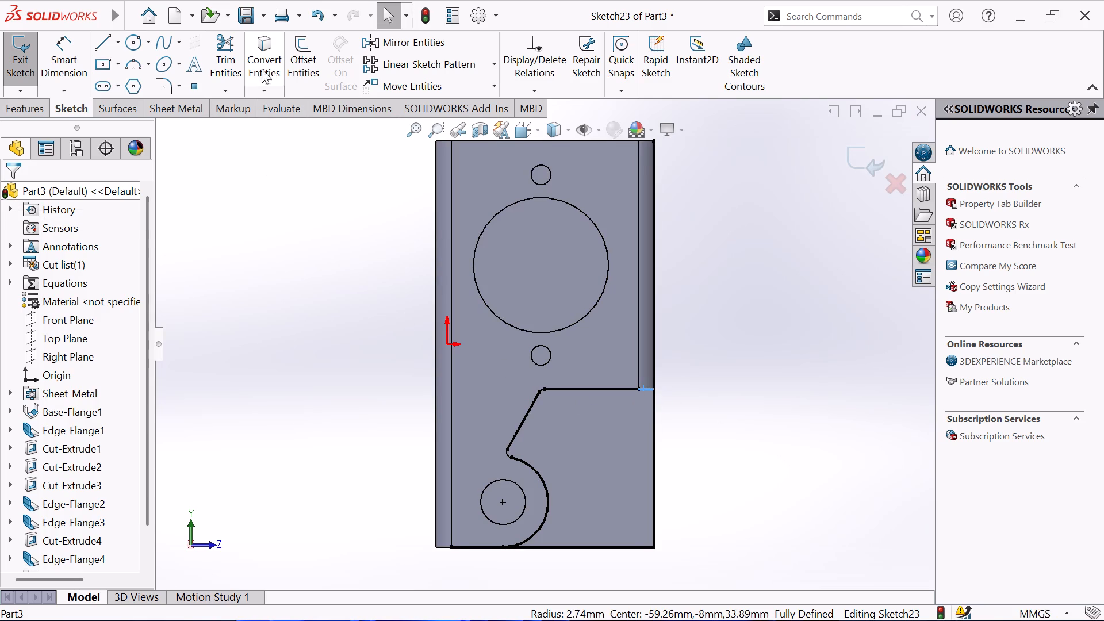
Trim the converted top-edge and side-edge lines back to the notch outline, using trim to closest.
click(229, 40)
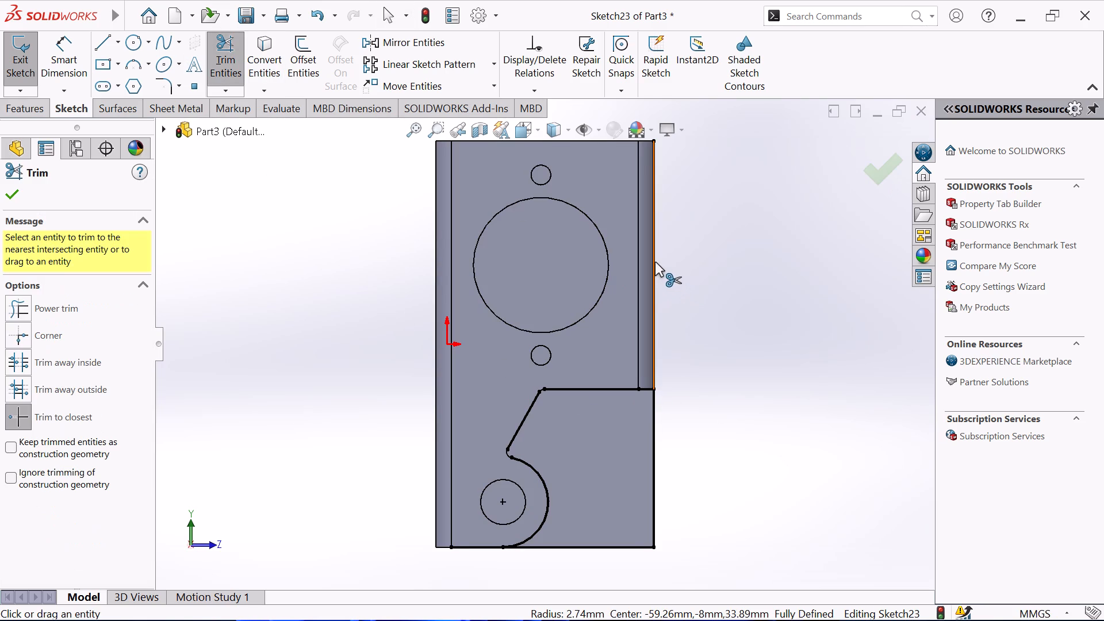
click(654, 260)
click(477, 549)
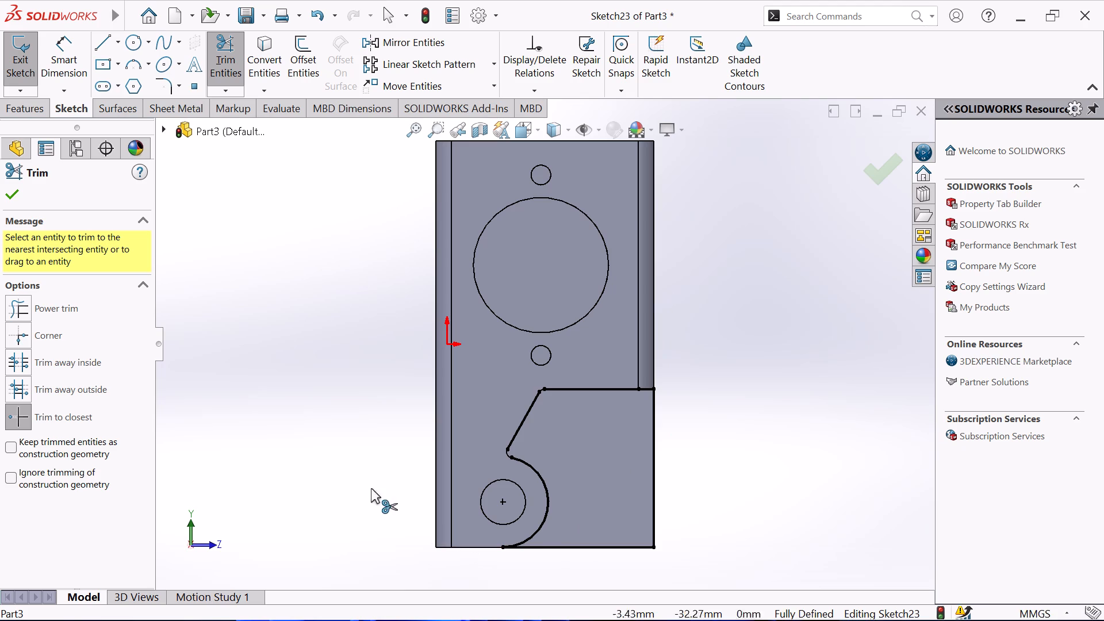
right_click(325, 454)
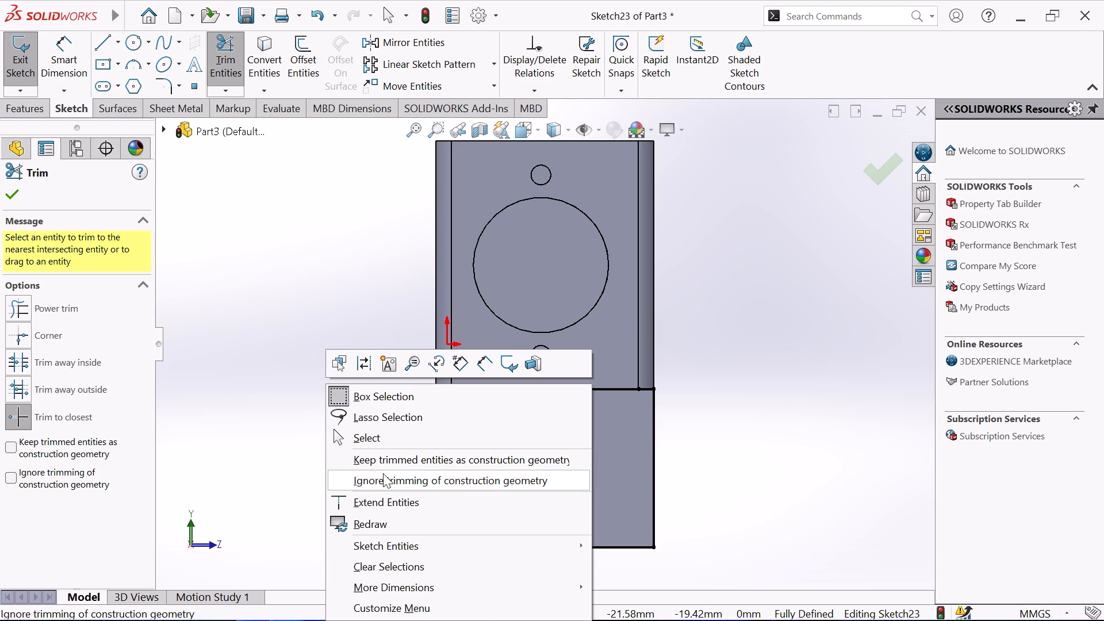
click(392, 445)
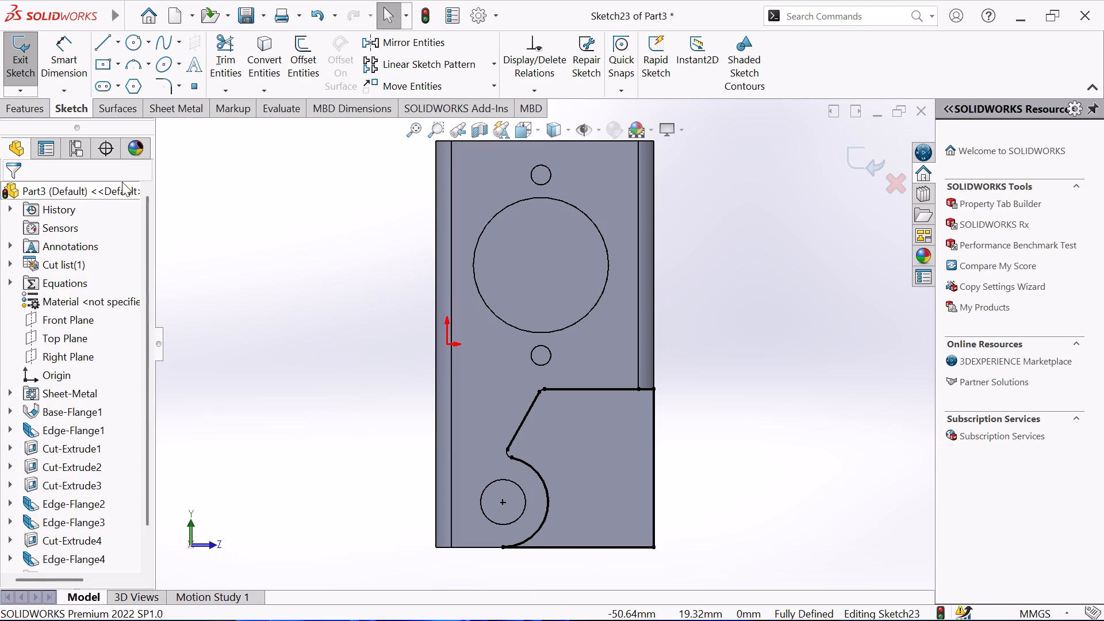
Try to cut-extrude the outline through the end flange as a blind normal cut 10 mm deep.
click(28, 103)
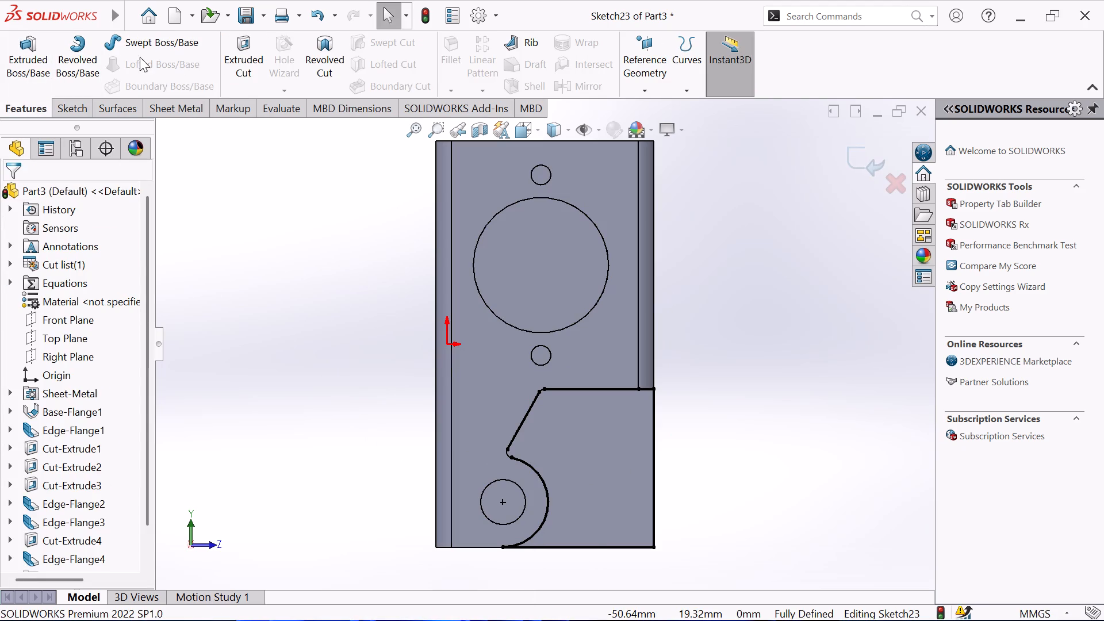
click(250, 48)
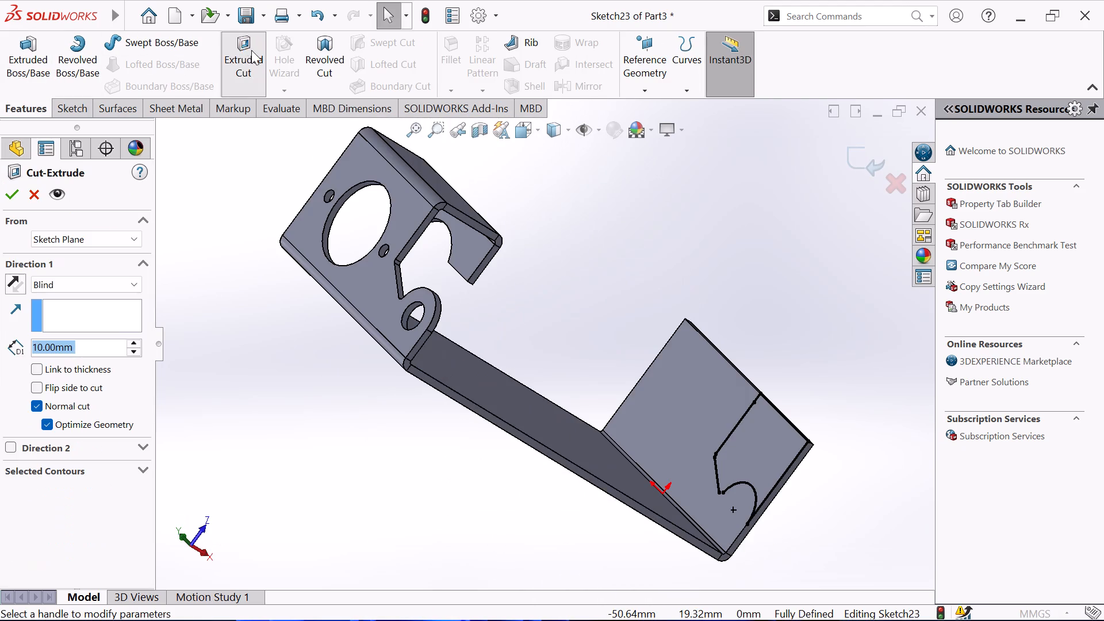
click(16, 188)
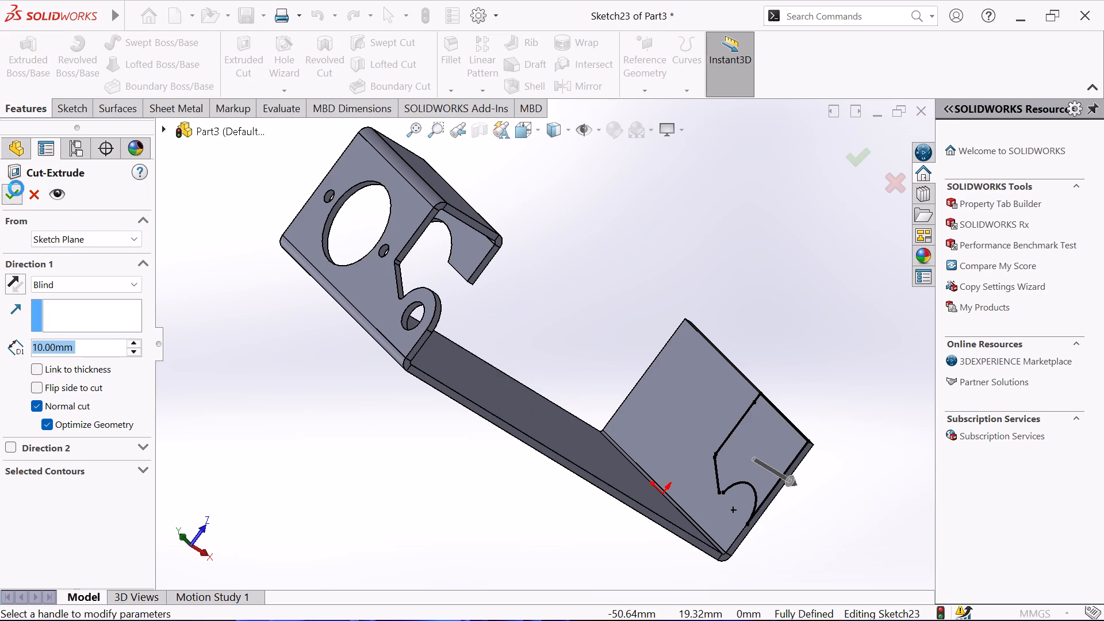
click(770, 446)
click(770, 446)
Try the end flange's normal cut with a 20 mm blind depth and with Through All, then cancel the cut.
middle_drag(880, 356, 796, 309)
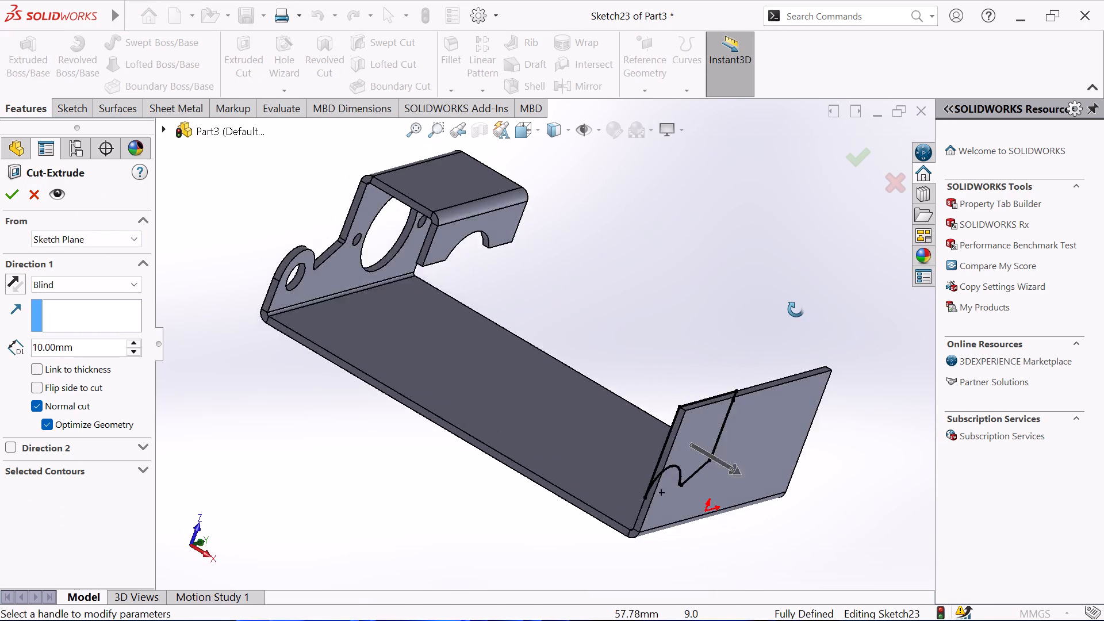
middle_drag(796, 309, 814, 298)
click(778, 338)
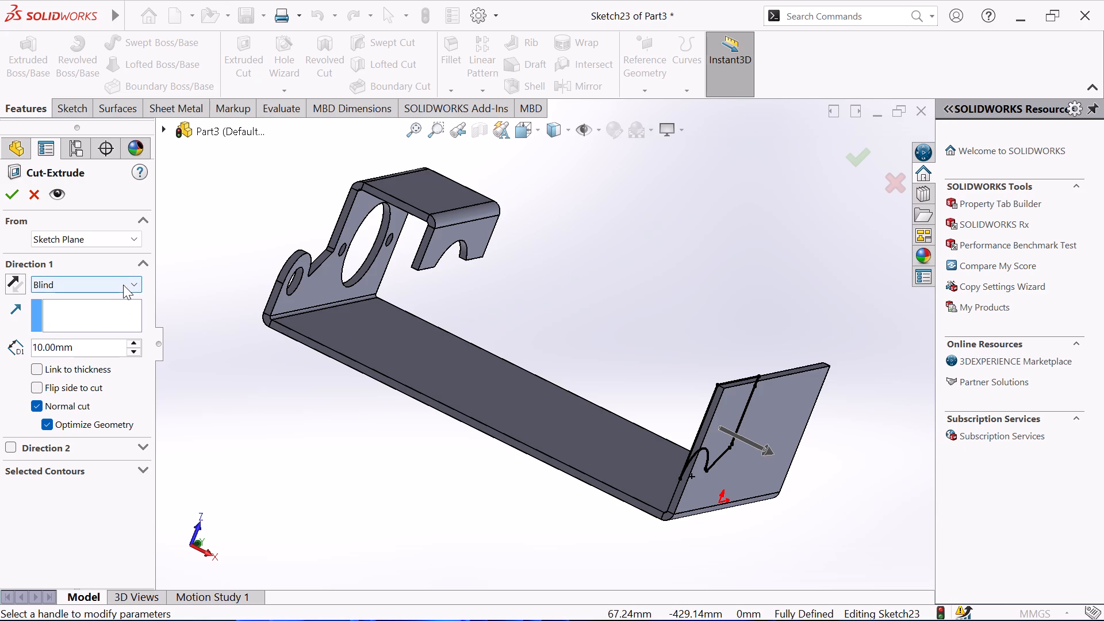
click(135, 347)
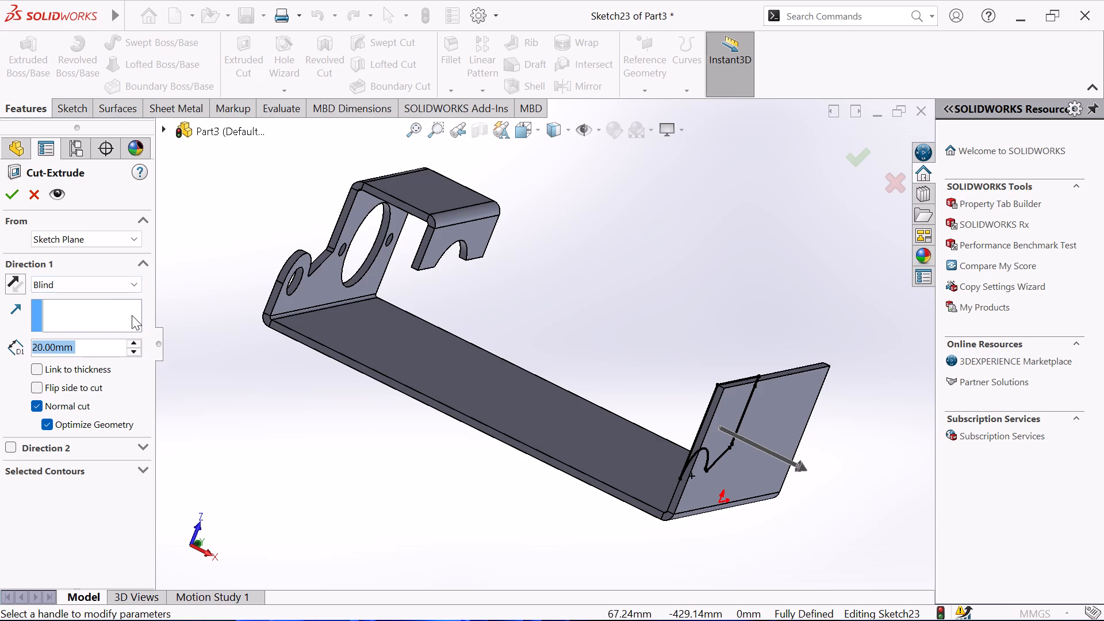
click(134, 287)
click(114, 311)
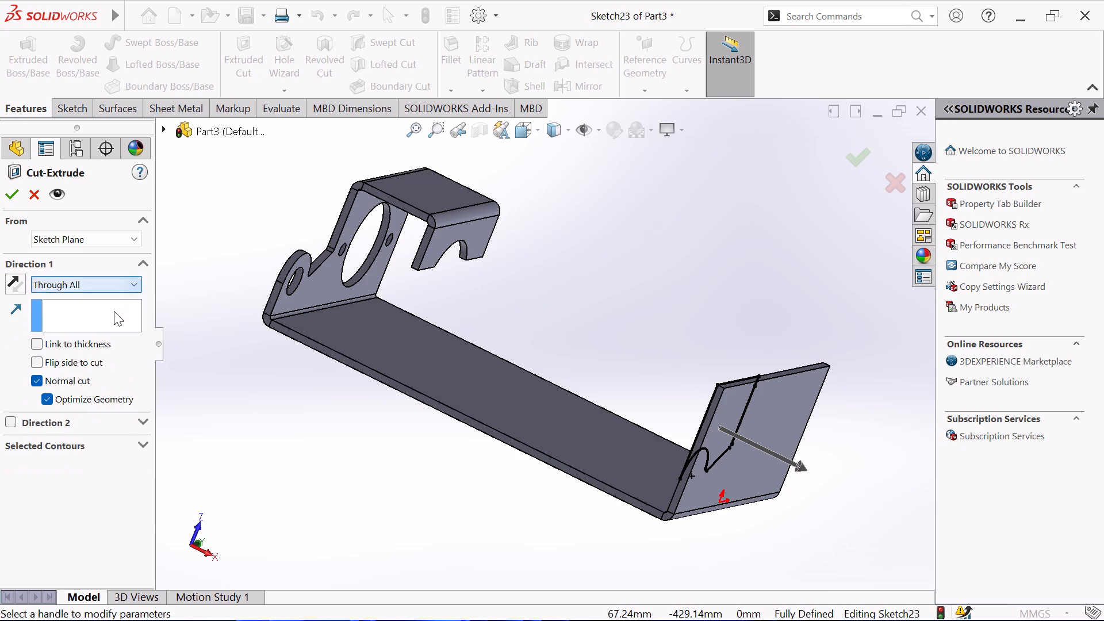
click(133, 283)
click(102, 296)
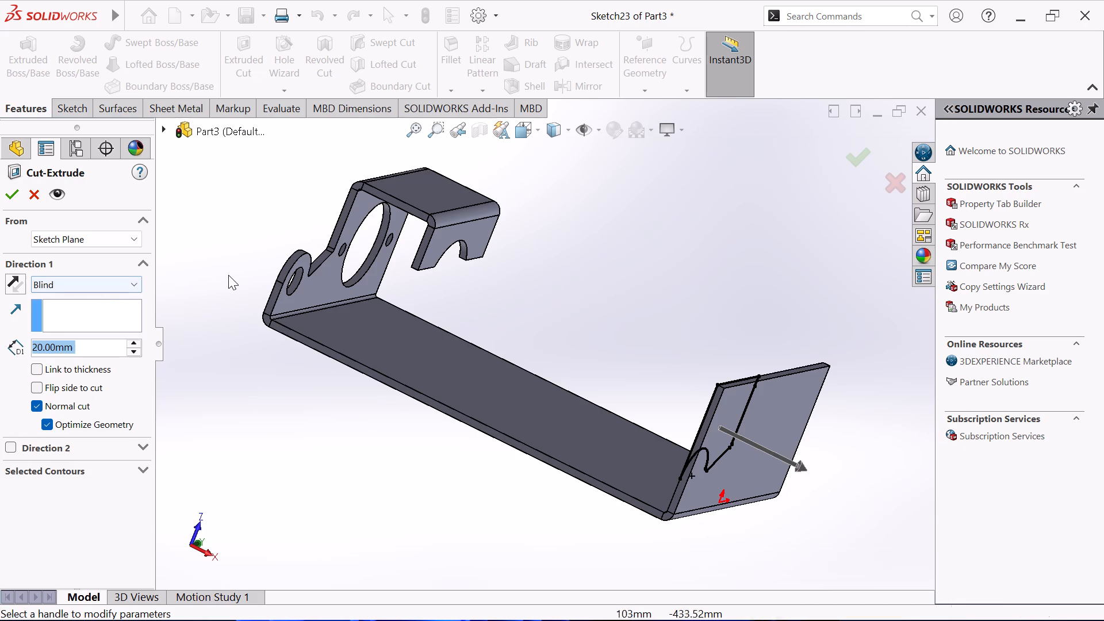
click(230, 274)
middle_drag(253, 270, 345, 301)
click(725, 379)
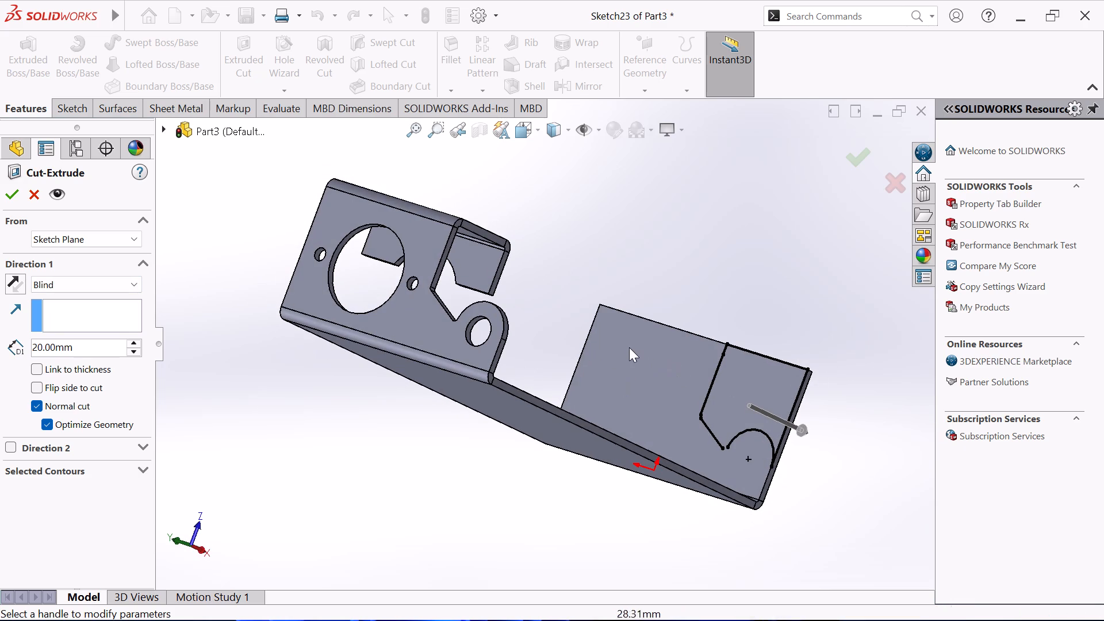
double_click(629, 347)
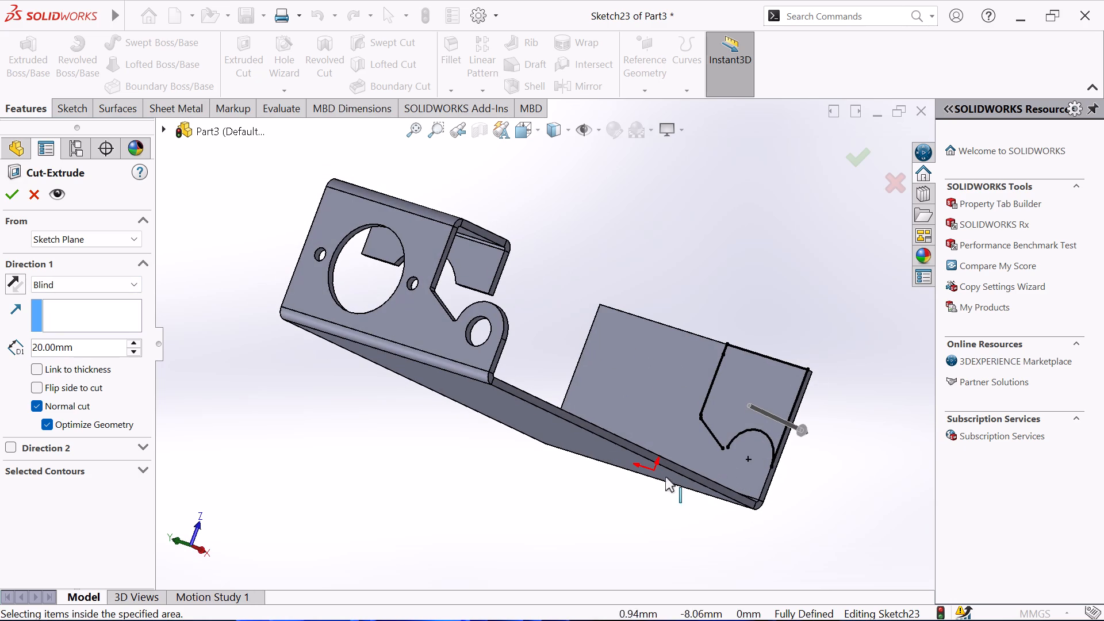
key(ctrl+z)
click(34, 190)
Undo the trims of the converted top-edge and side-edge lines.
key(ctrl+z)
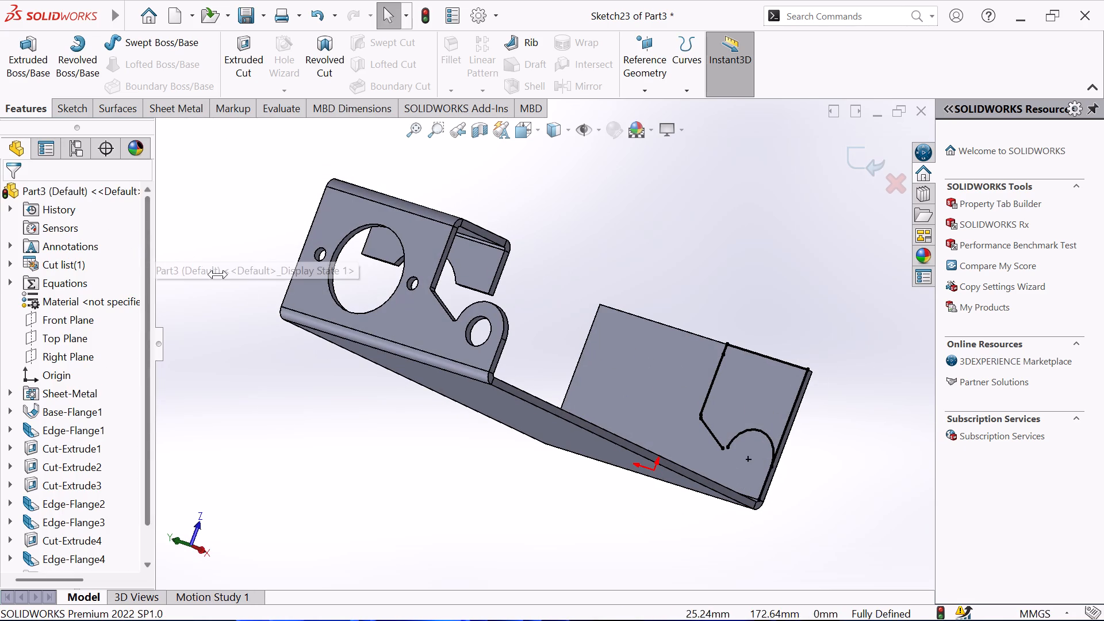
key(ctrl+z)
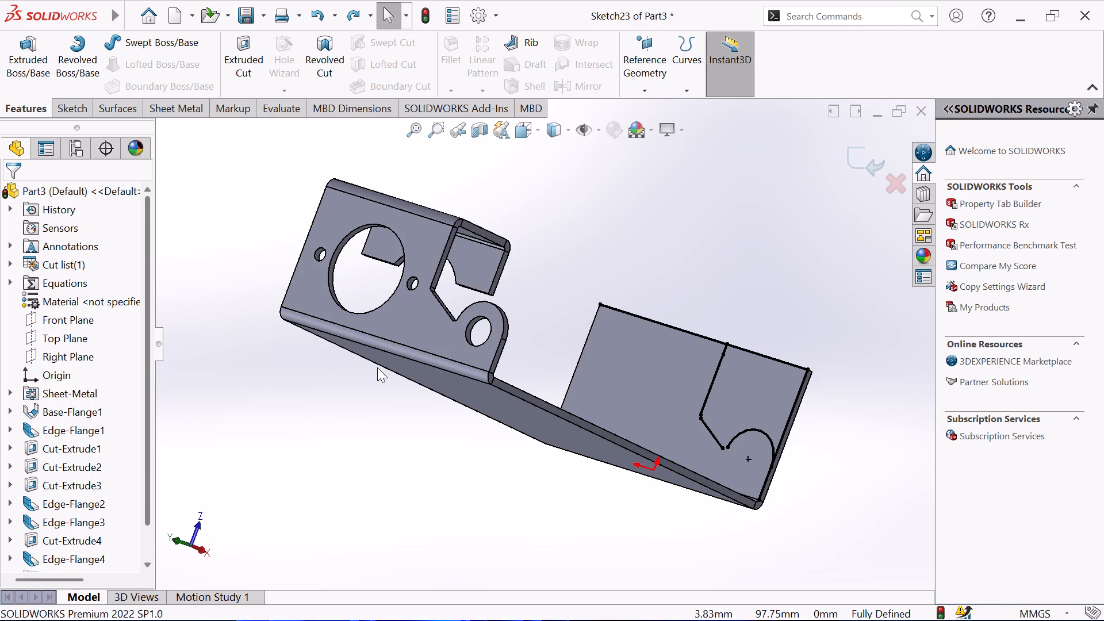
Convert the two small 1 mm radius corner arcs of the first flange's notch into the end flange sketch.
click(616, 401)
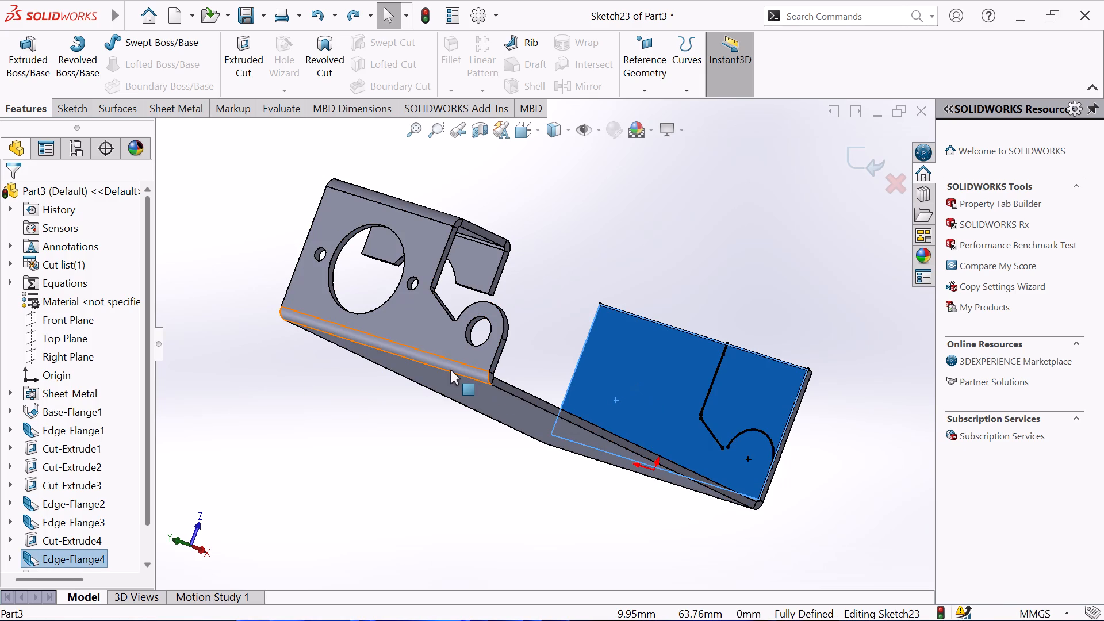
key(8)
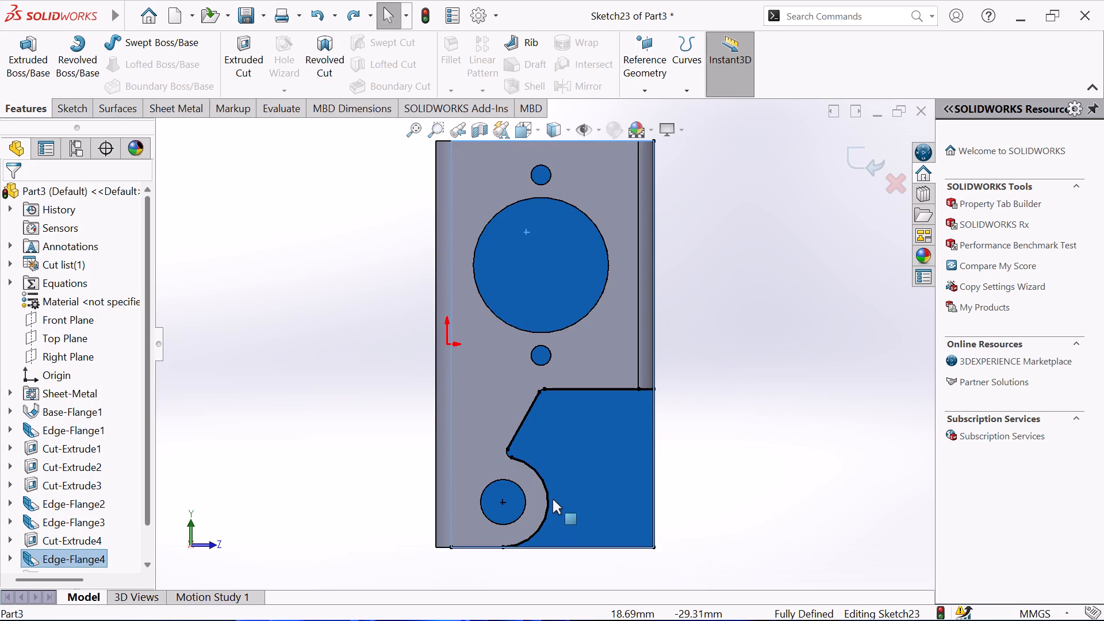
scroll(545, 483, down, 2)
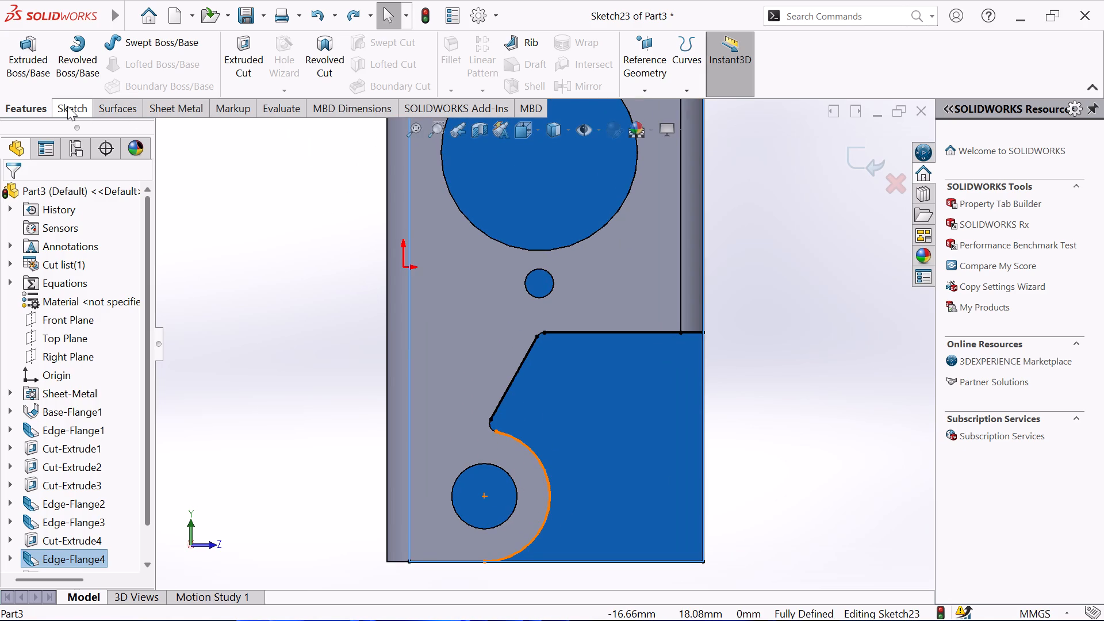
click(71, 106)
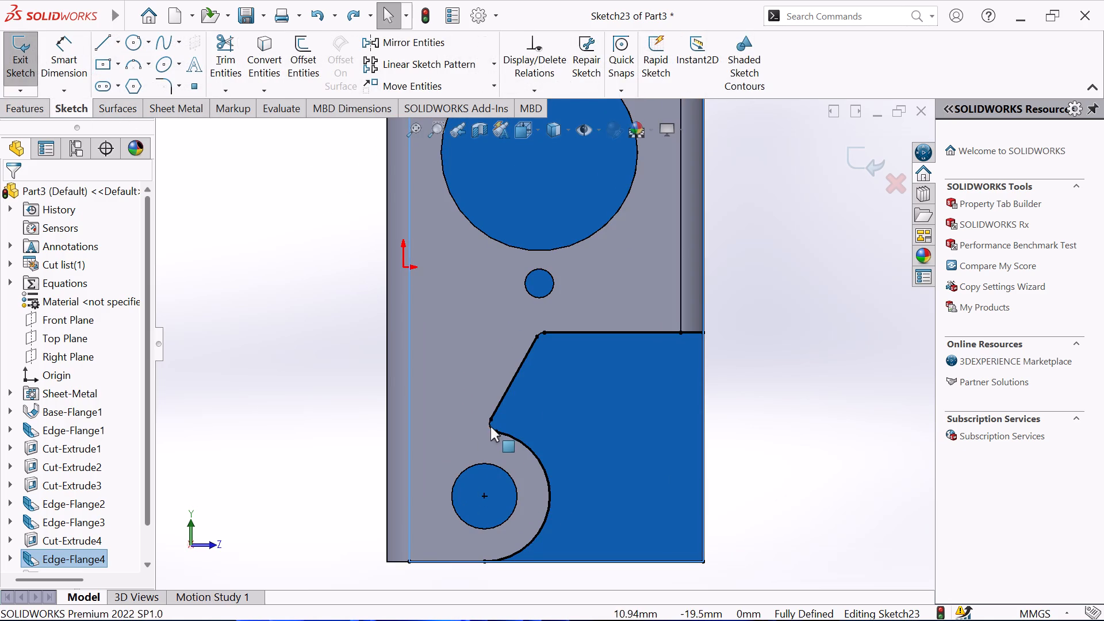
click(489, 428)
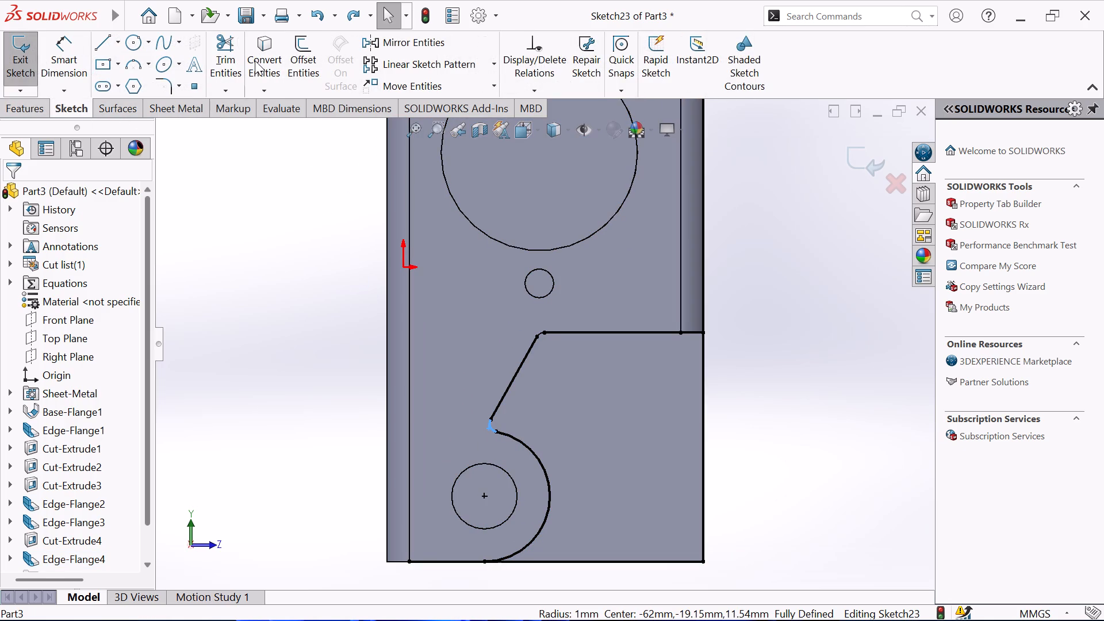
click(255, 60)
scroll(546, 320, down, 3)
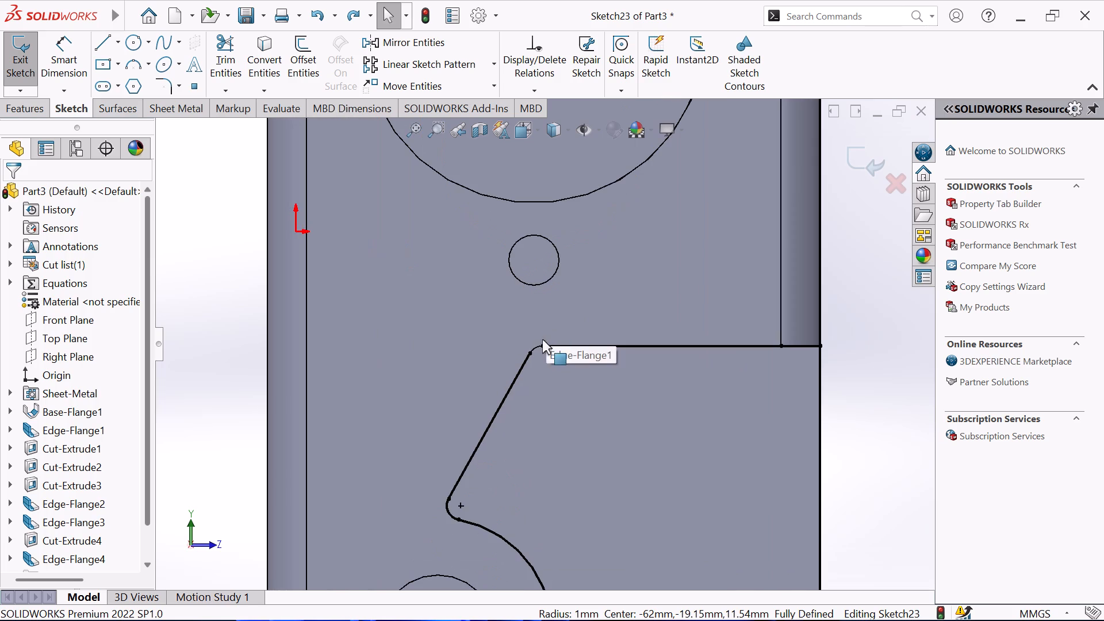
click(536, 347)
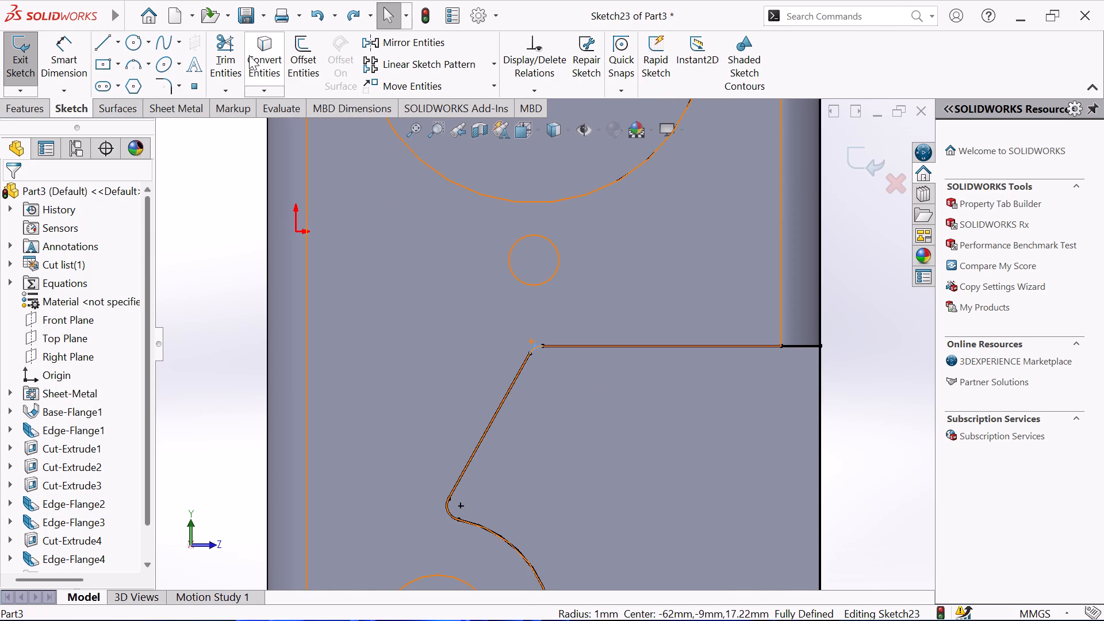
click(254, 55)
Trim the converted side line above the notch and the bottom line beyond the round lobe in the end flange sketch.
scroll(459, 329, up, 4)
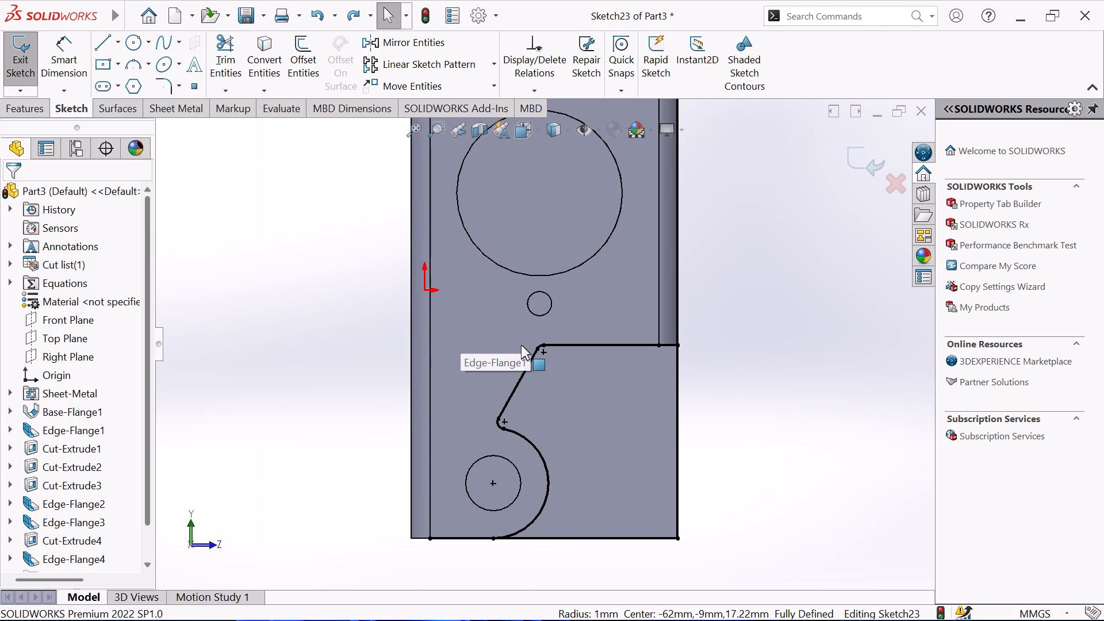
click(222, 49)
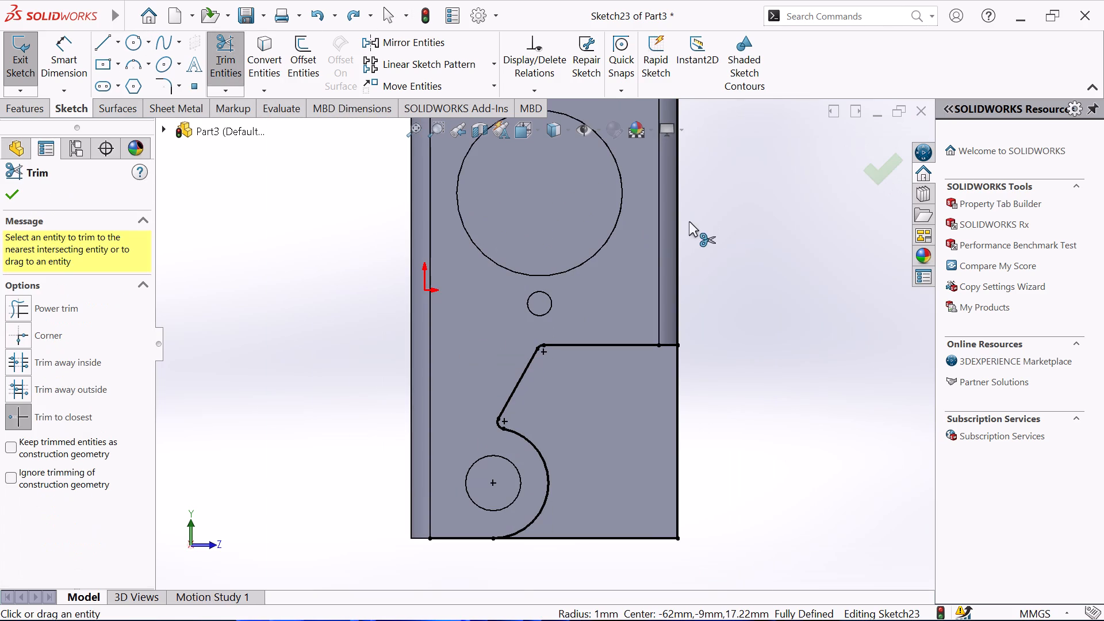
click(677, 210)
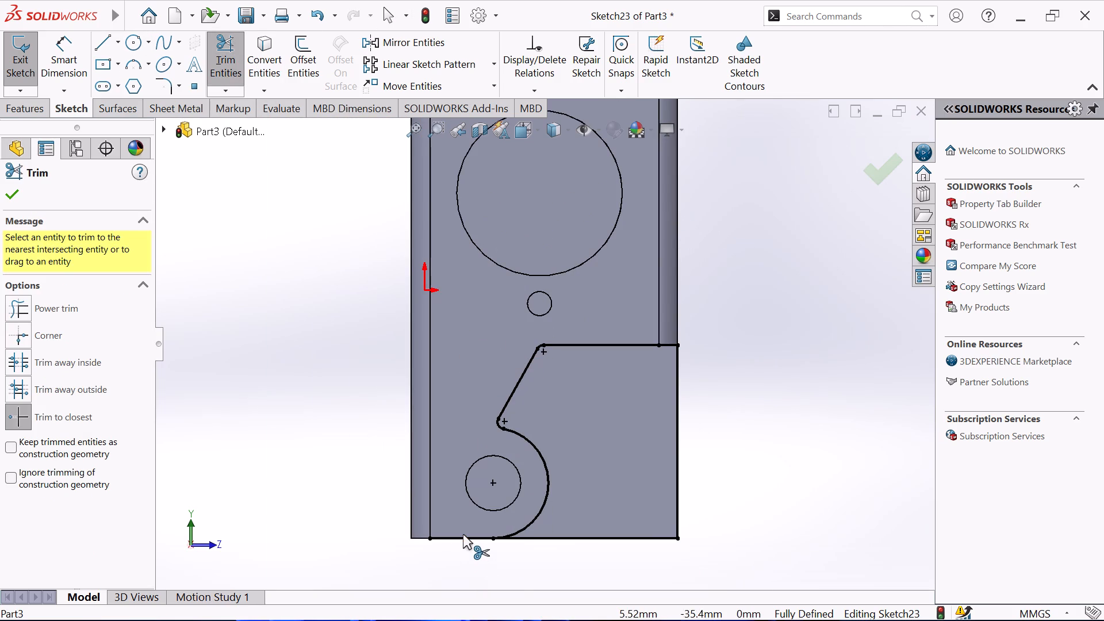
click(461, 538)
right_click(277, 424)
click(340, 441)
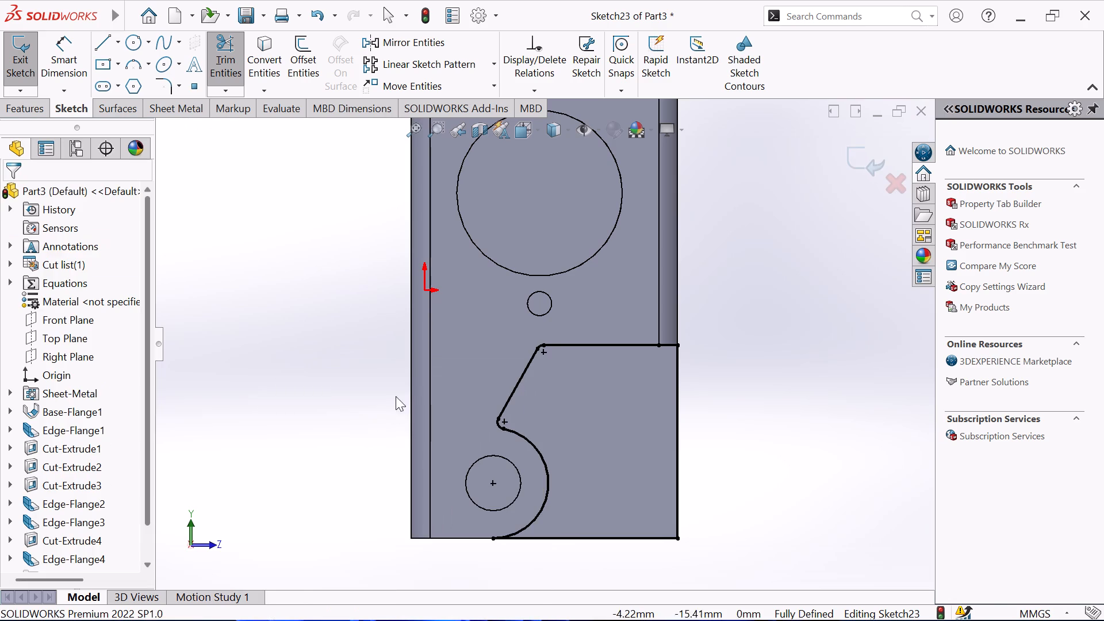
Cut-extrude the closed notch outline through the end flange as a blind normal cut 10 mm deep.
click(14, 110)
click(232, 59)
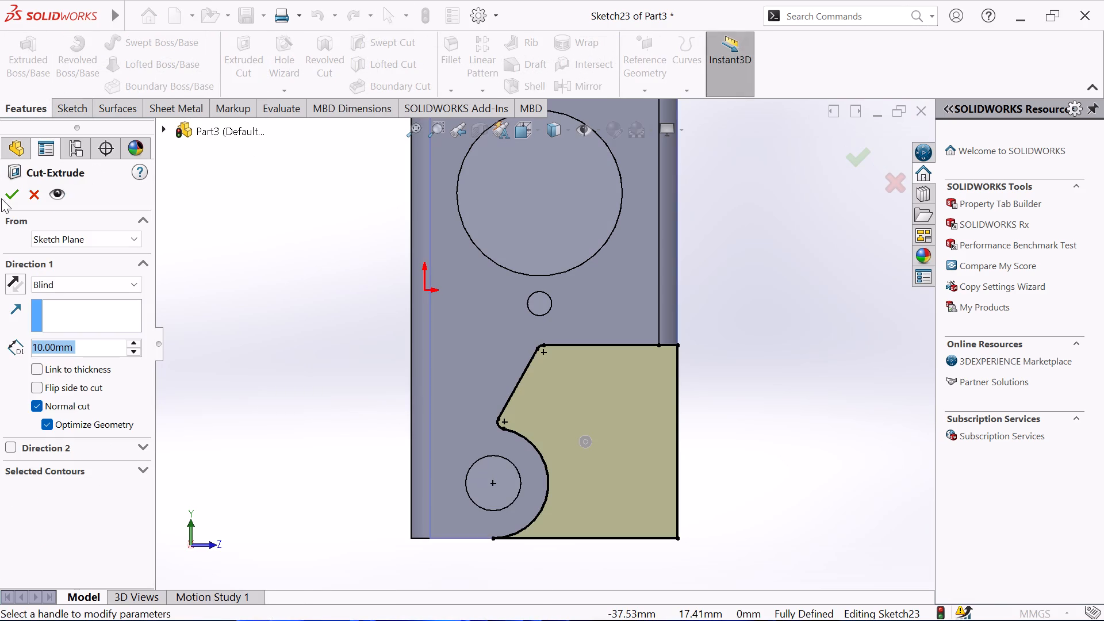
click(10, 194)
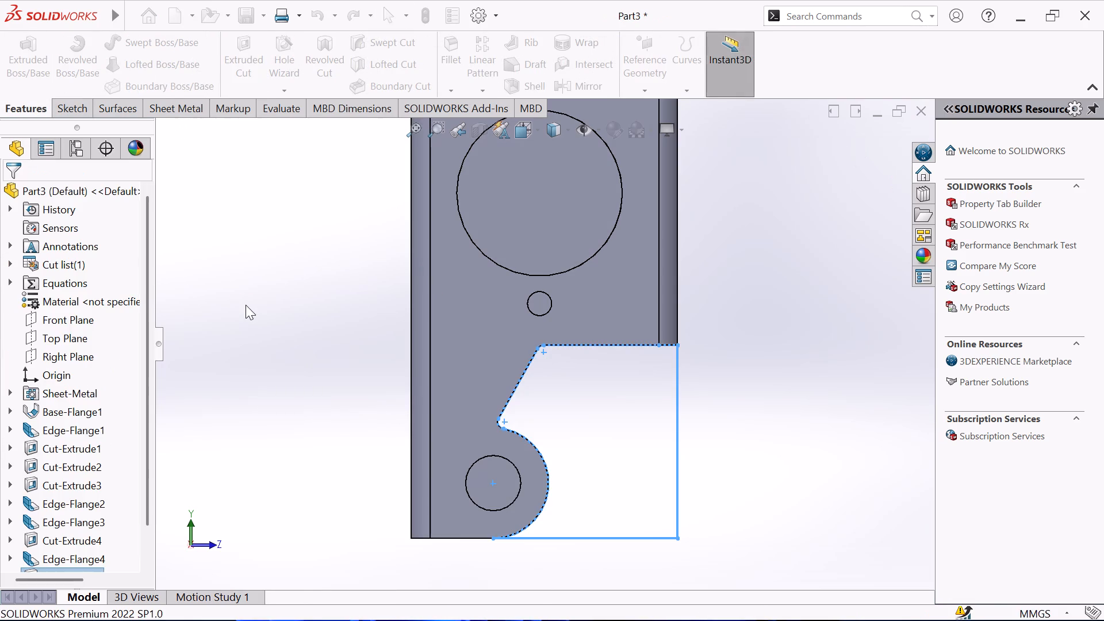
click(247, 305)
Sketch on the end flange face and convert the first flange's large hole, lobe hole and two small holes into it.
scroll(329, 328, up, 2)
middle_drag(329, 325, 296, 293)
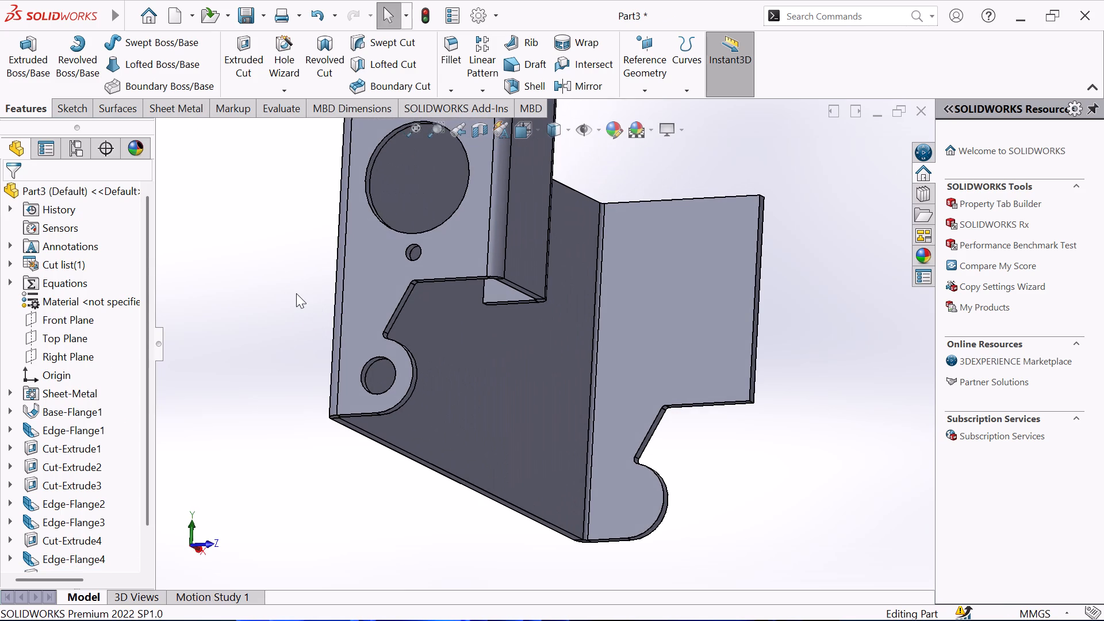
click(686, 305)
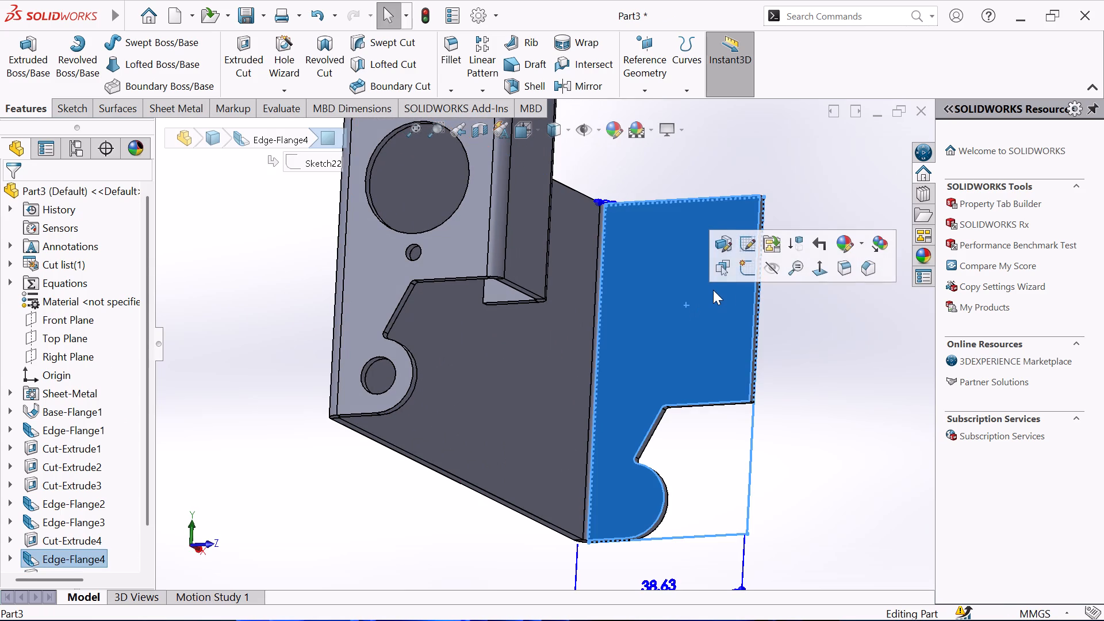
click(749, 272)
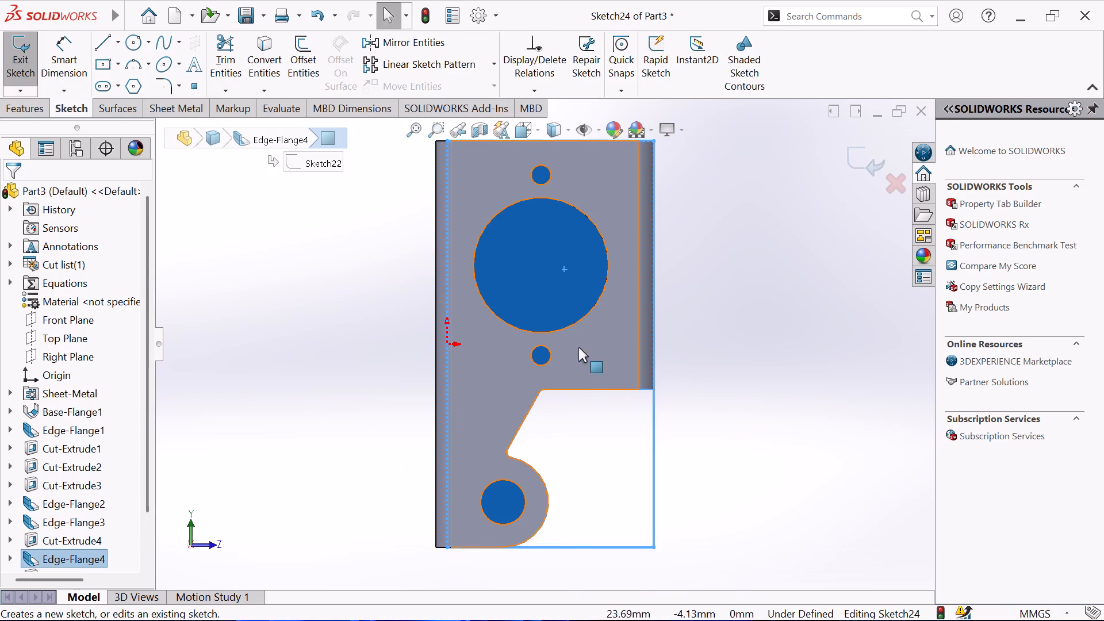
click(592, 310)
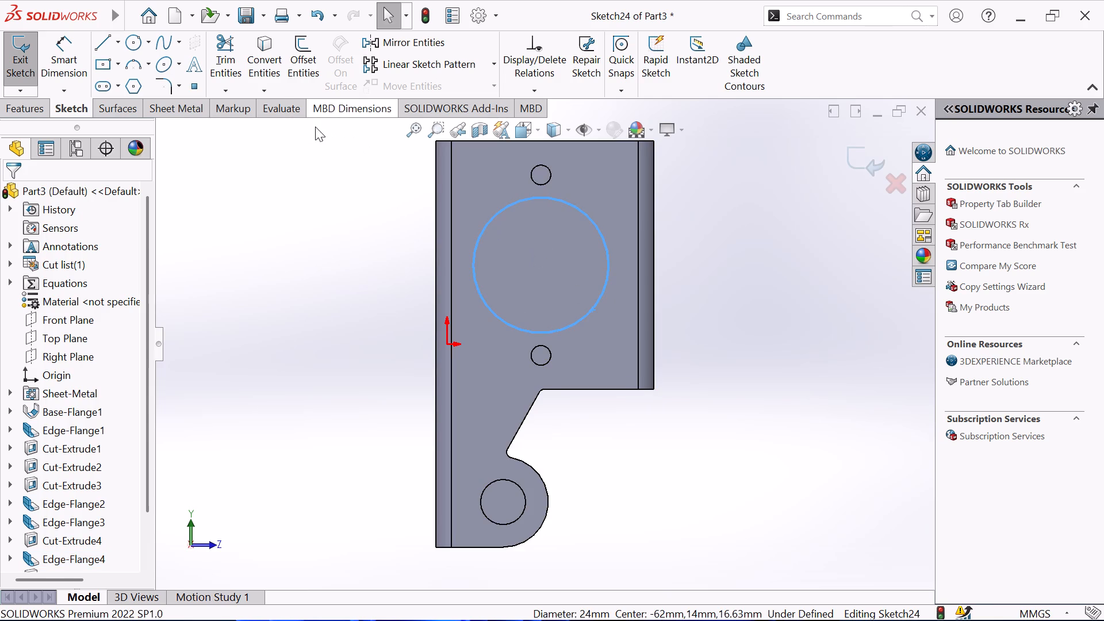
click(269, 68)
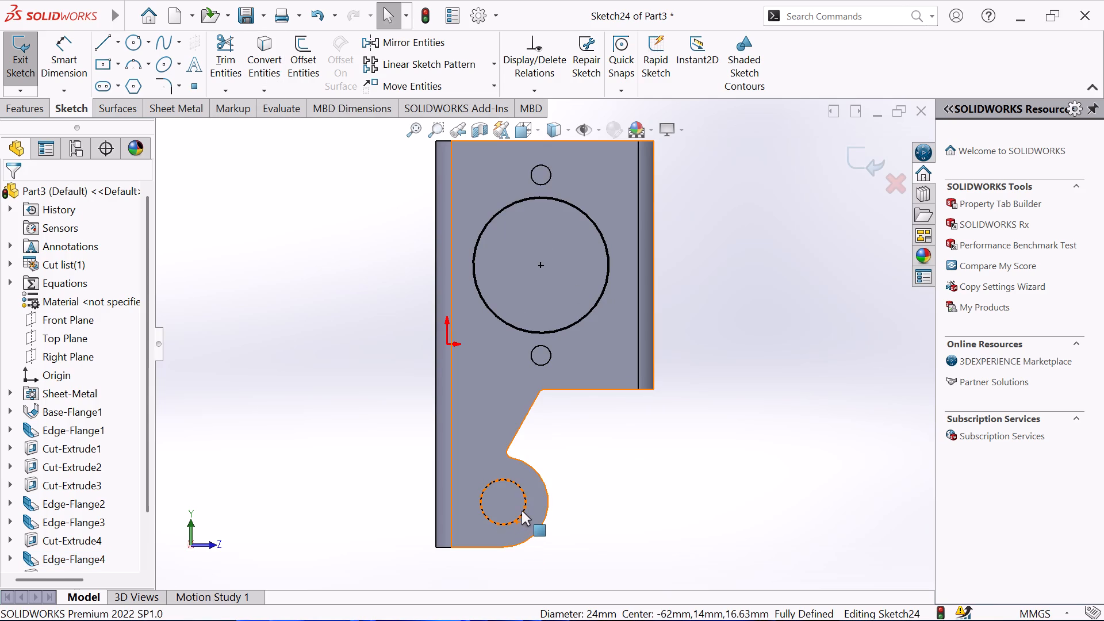
click(525, 506)
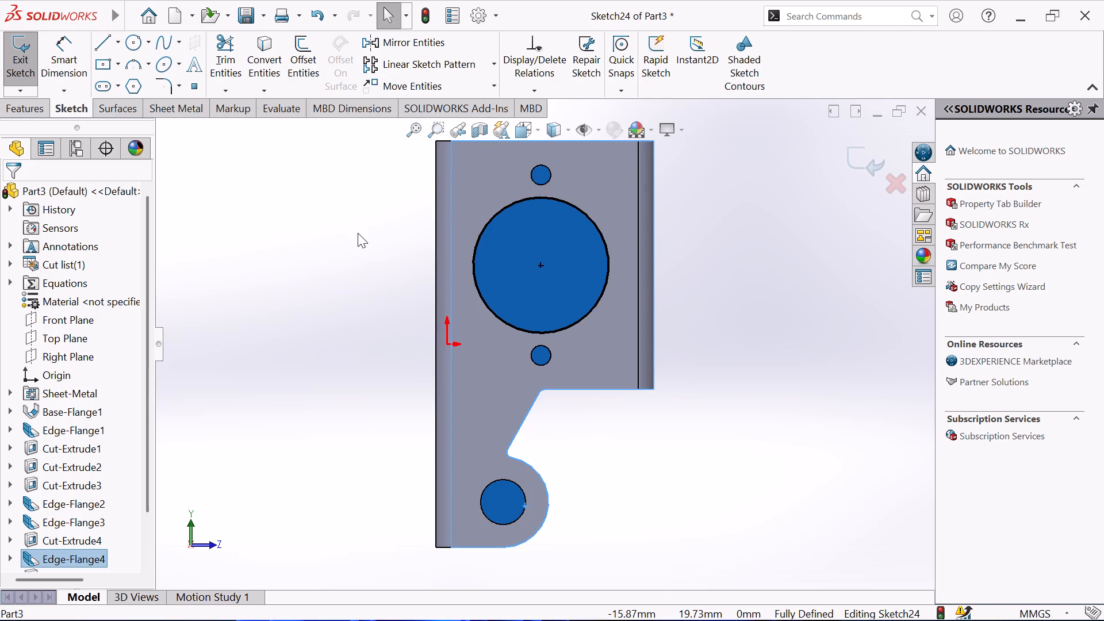
click(358, 240)
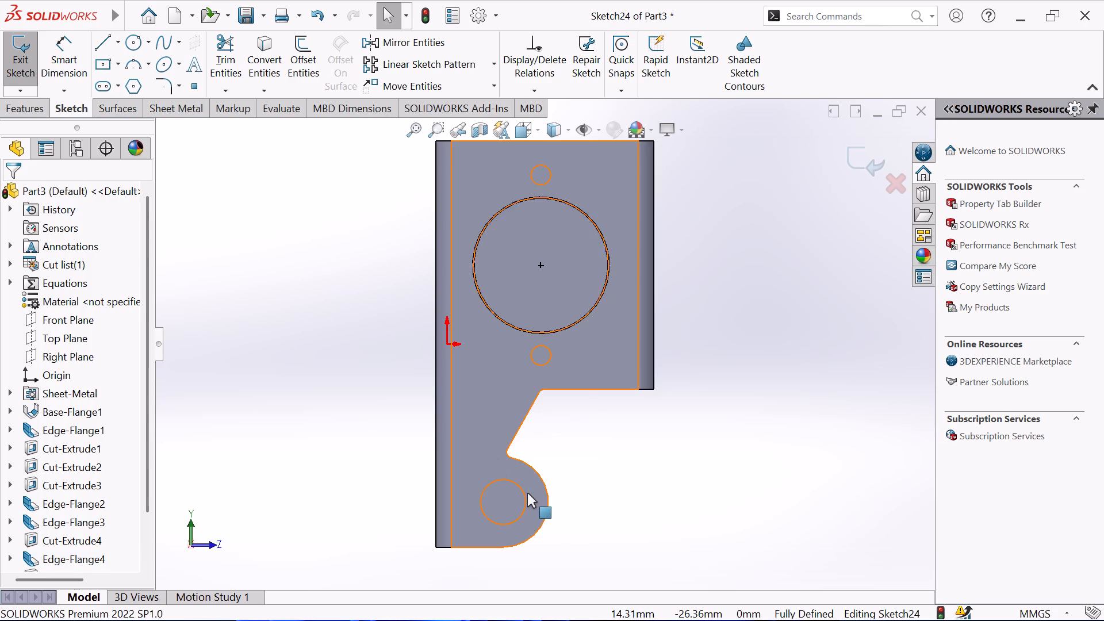
click(522, 488)
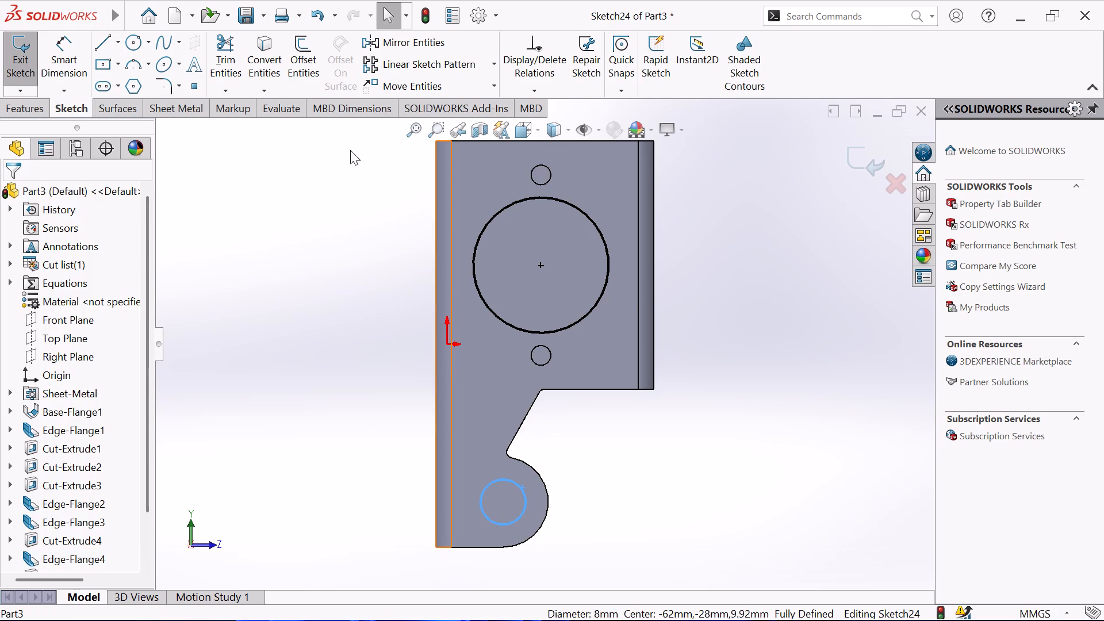
click(269, 60)
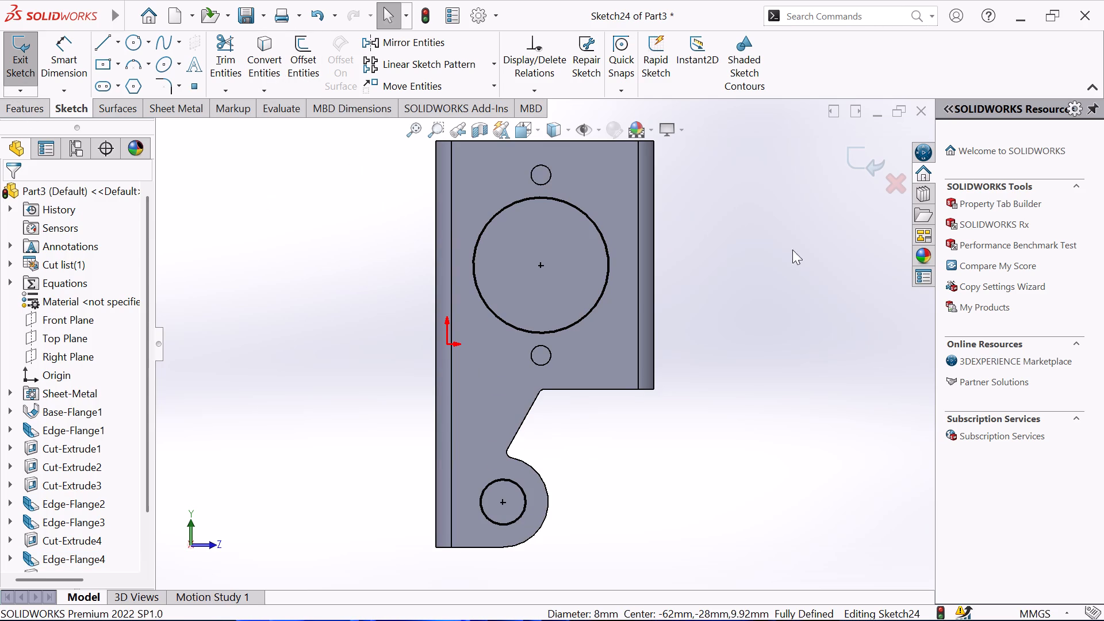
click(551, 178)
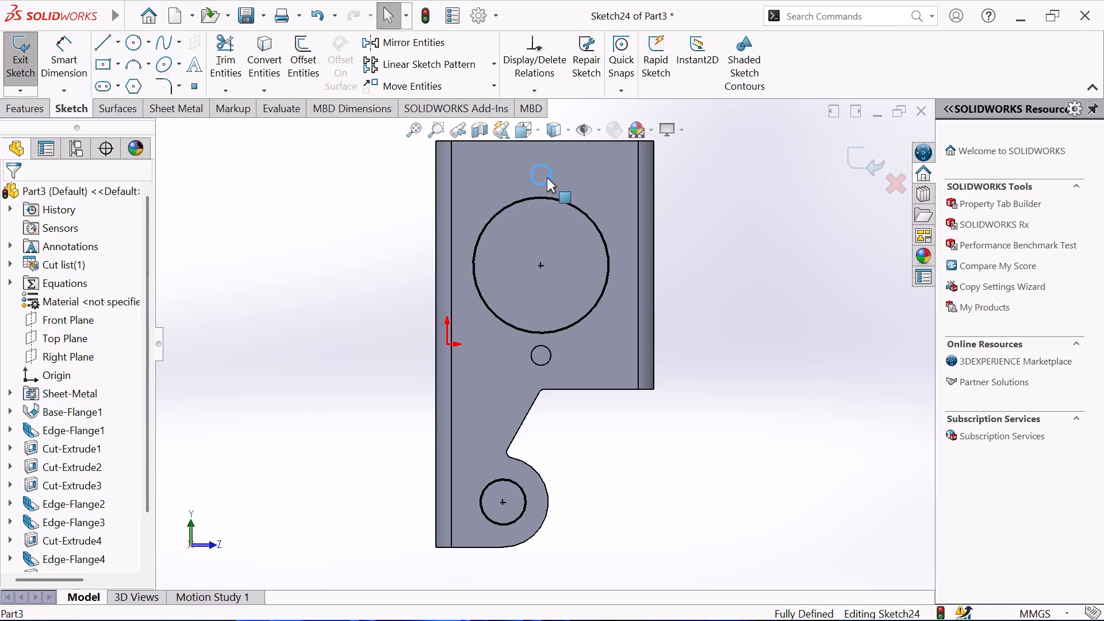
click(266, 63)
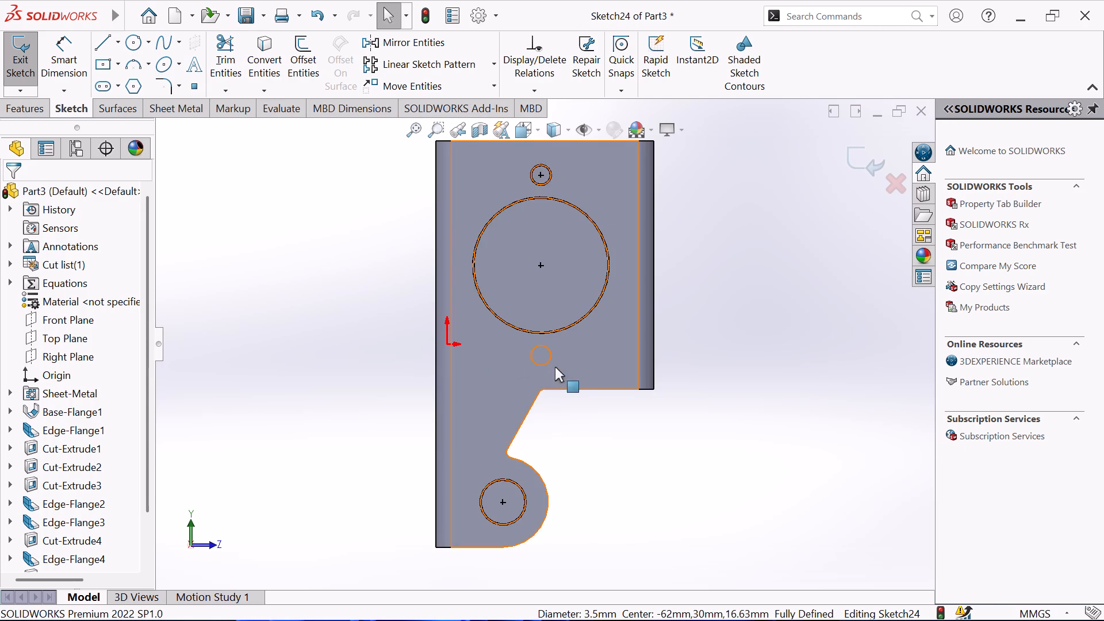
click(549, 349)
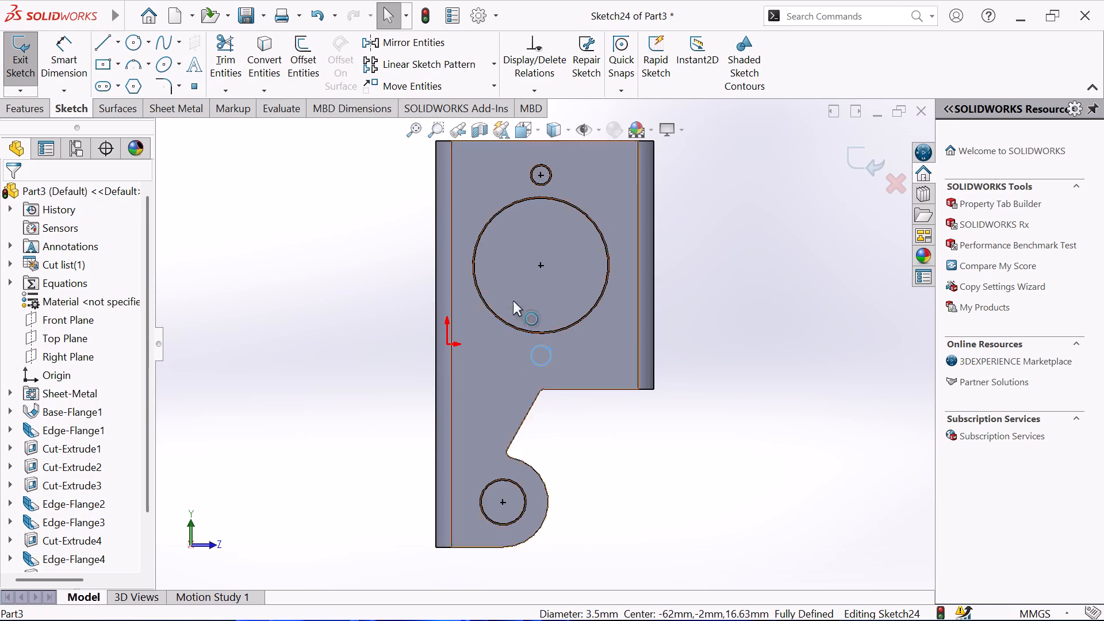
click(263, 51)
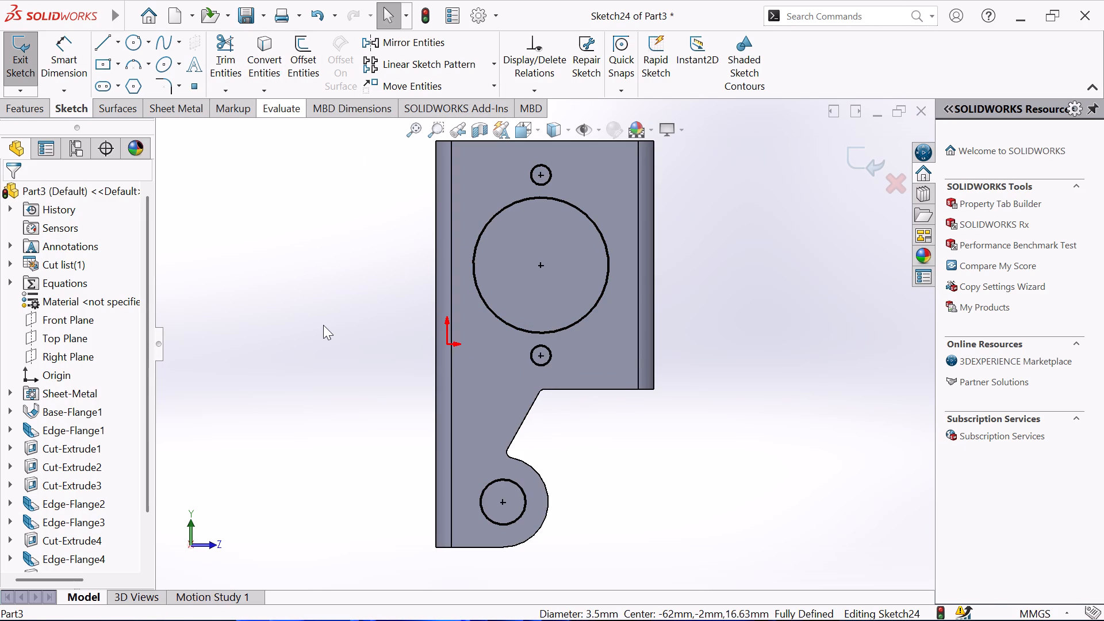
Cut-extrude the four converted circles through the end flange as a blind normal cut 10 mm deep.
middle_drag(323, 325, 273, 325)
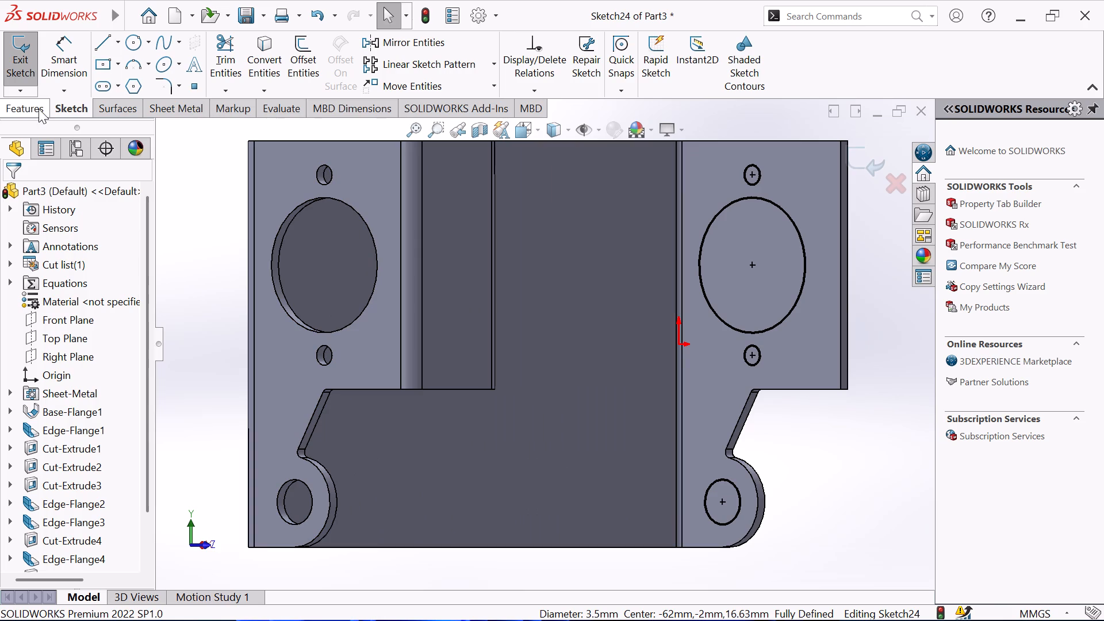
click(37, 109)
click(239, 75)
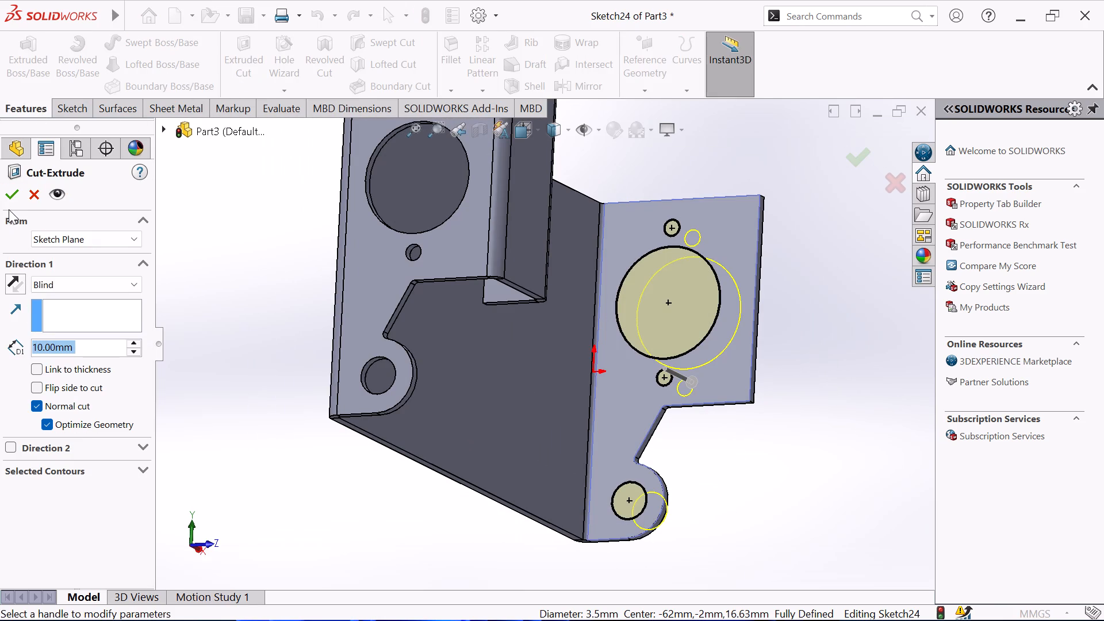
click(10, 194)
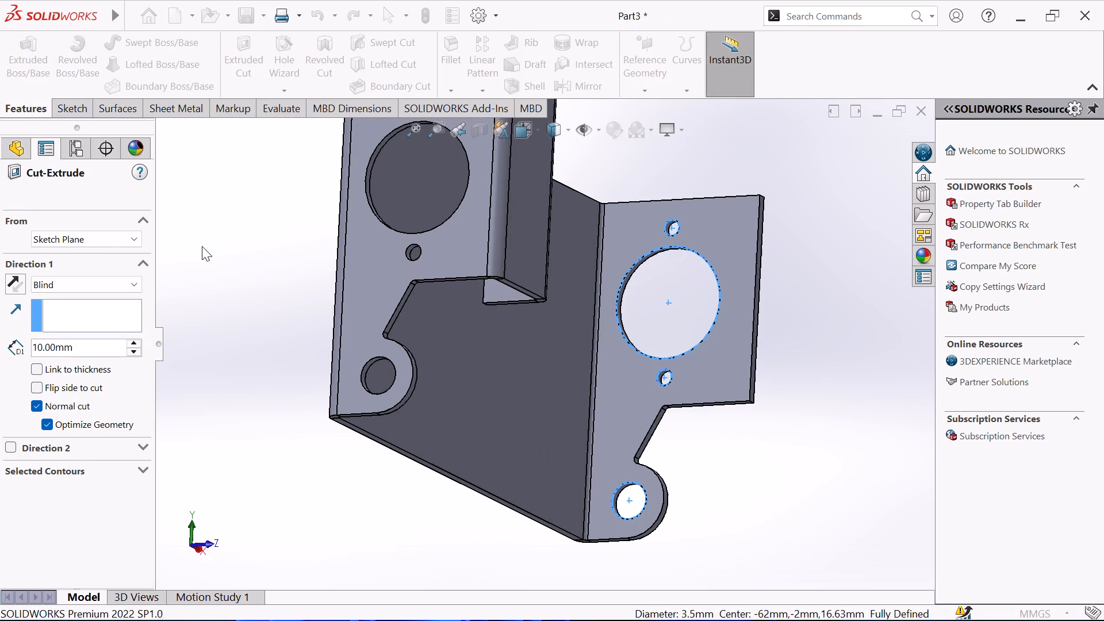
click(202, 246)
Add a 90-degree edge flange with a blind length of 25.21 mm along the end flange's outer vertical edge, pointing inward.
scroll(347, 348, up, 3)
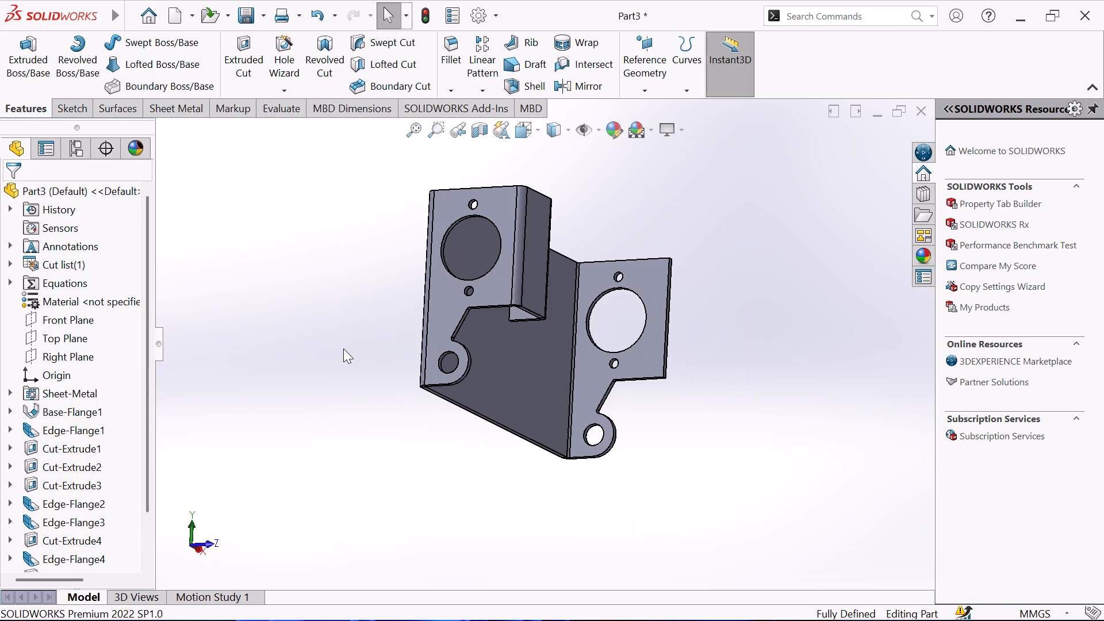
scroll(366, 270, up, 1)
middle_drag(364, 269, 291, 247)
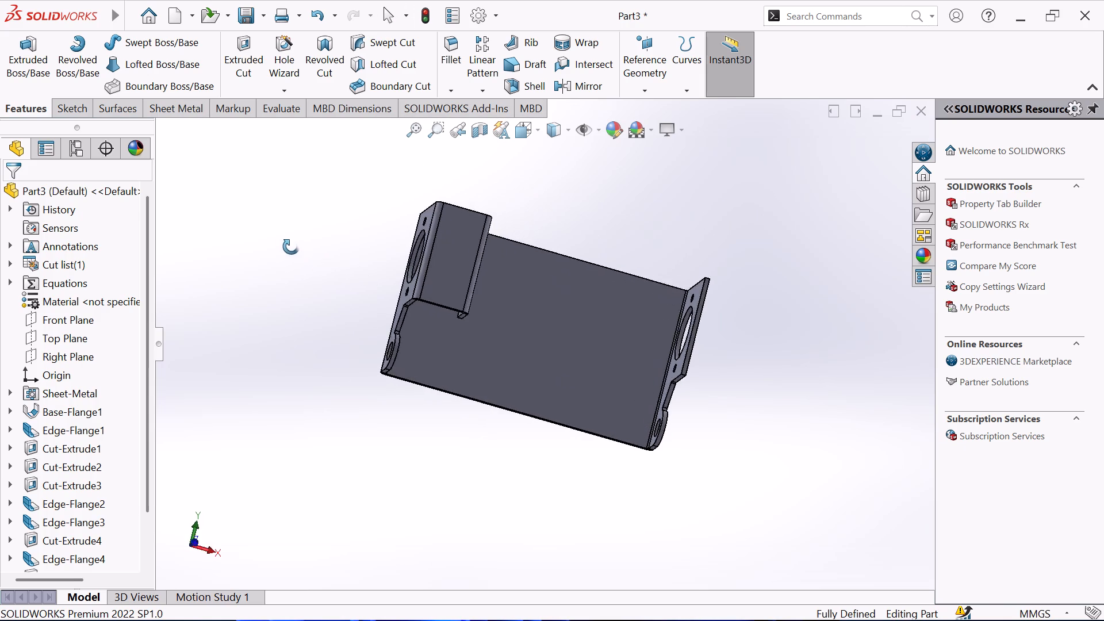
middle_drag(291, 247, 301, 200)
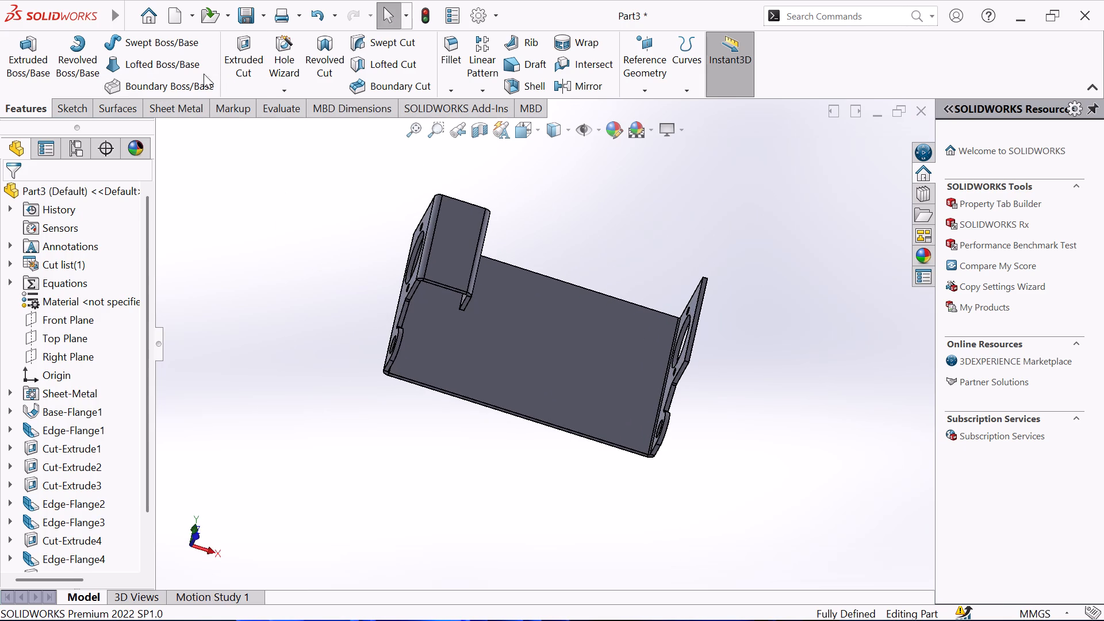
click(190, 105)
click(198, 44)
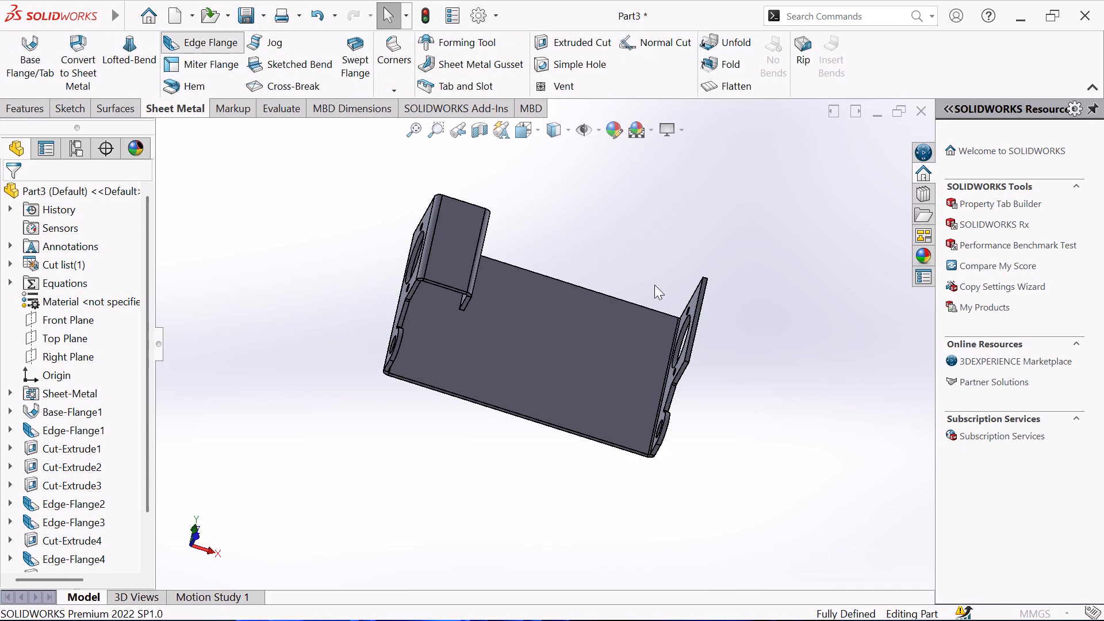
scroll(712, 332, down, 1)
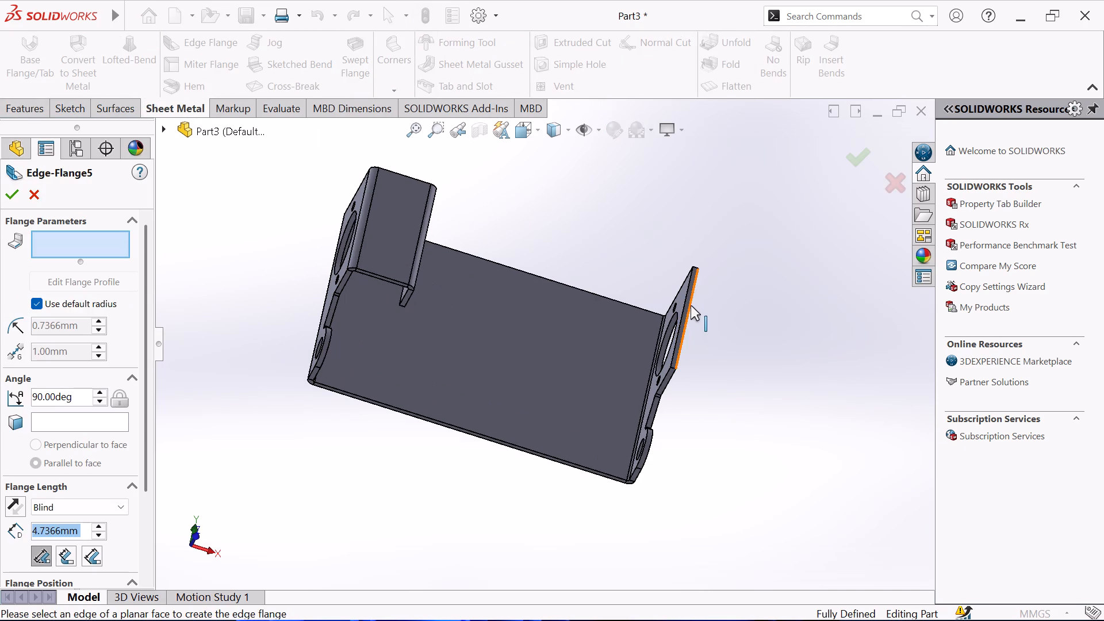
click(691, 304)
click(607, 291)
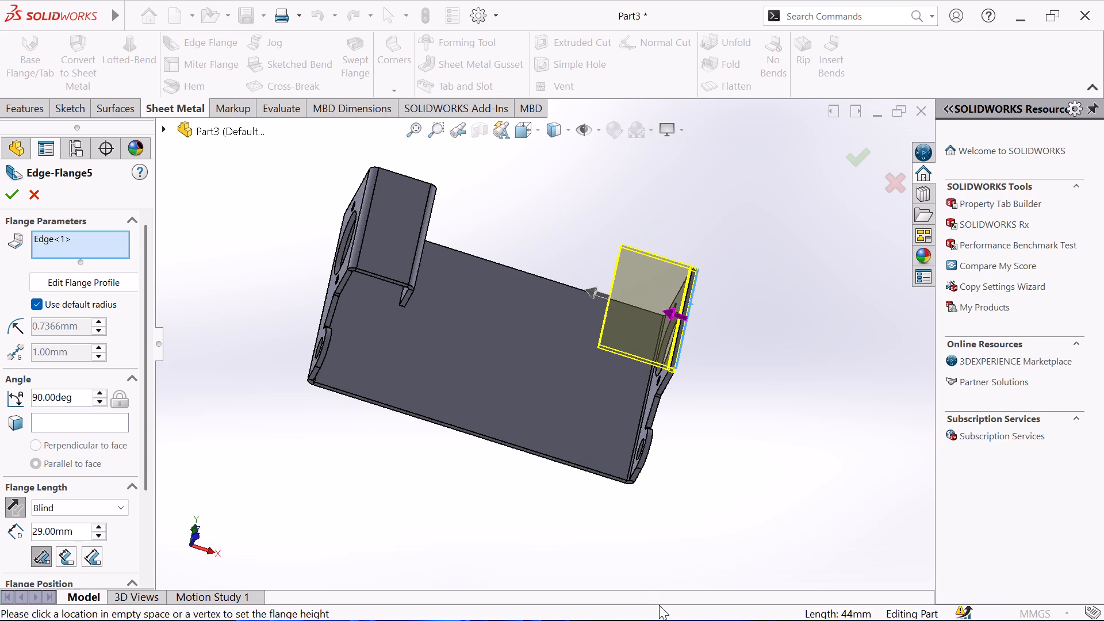
text(25.)
text(21)
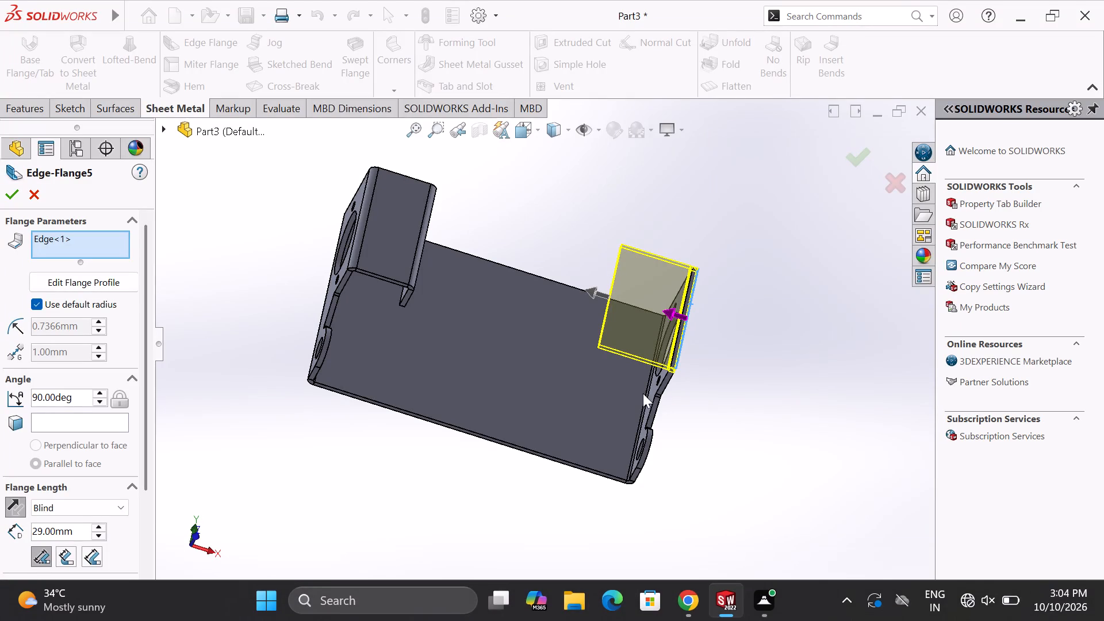
double_click(88, 533)
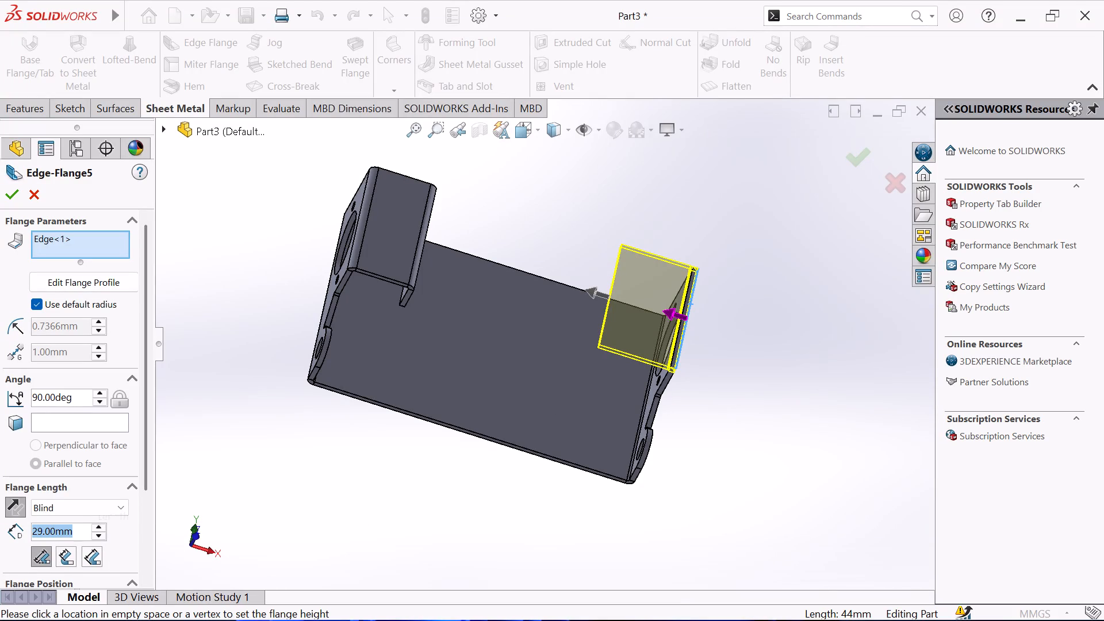
key(2)
key(5)
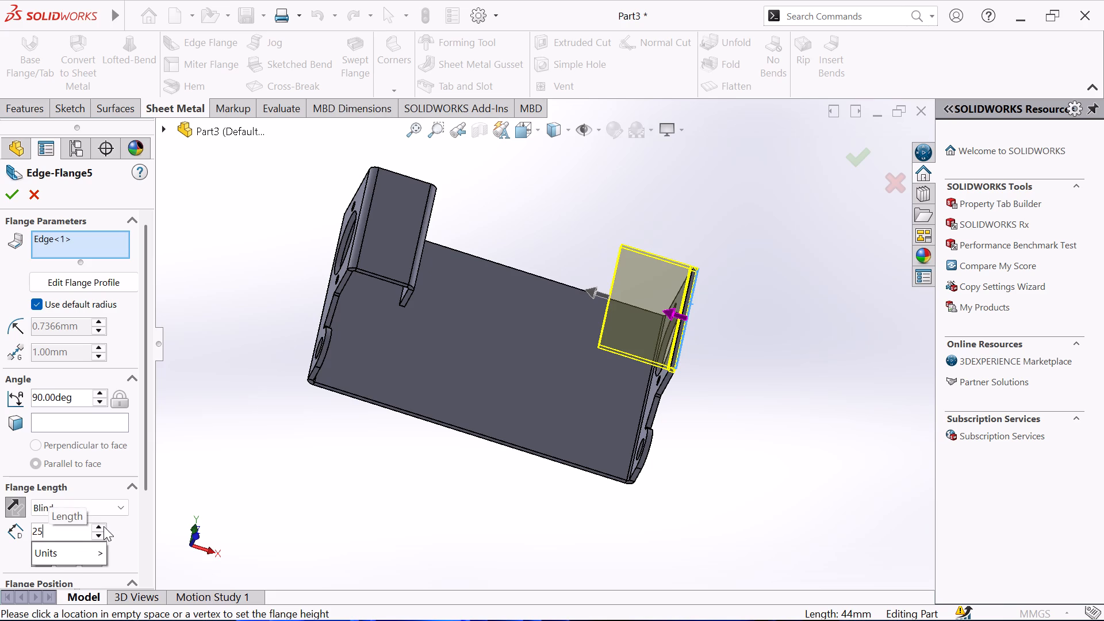
key(period)
key(2)
key(1)
key(Return)
key(Return)
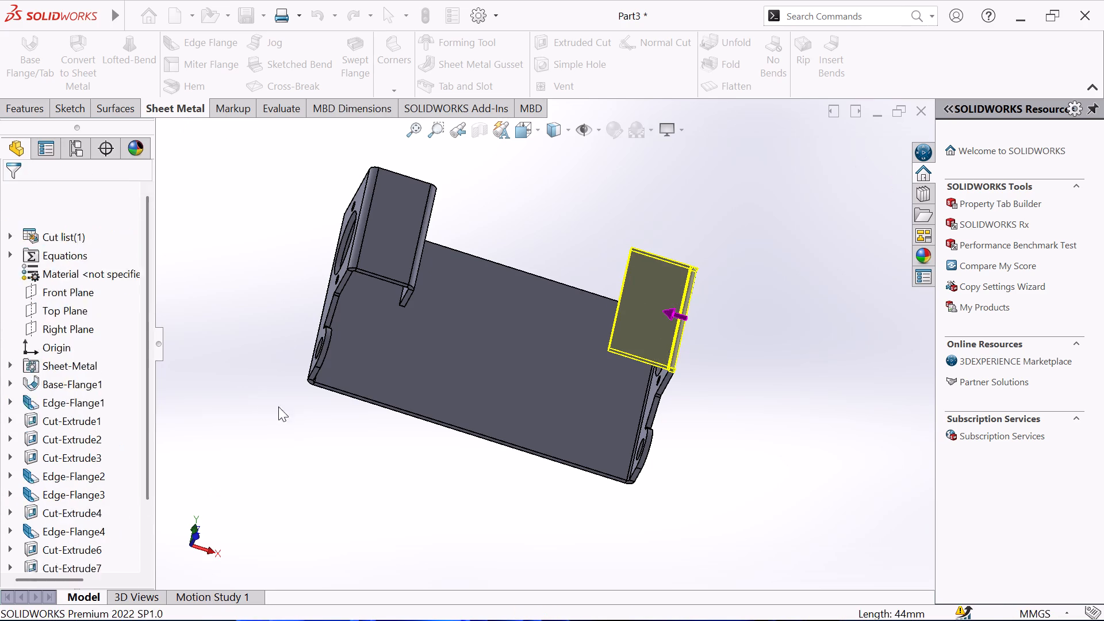
Add a 90-degree edge flange with a blind length of 14.63 mm along the second return flange's free edge, pointing down toward the base.
middle_drag(228, 283, 263, 256)
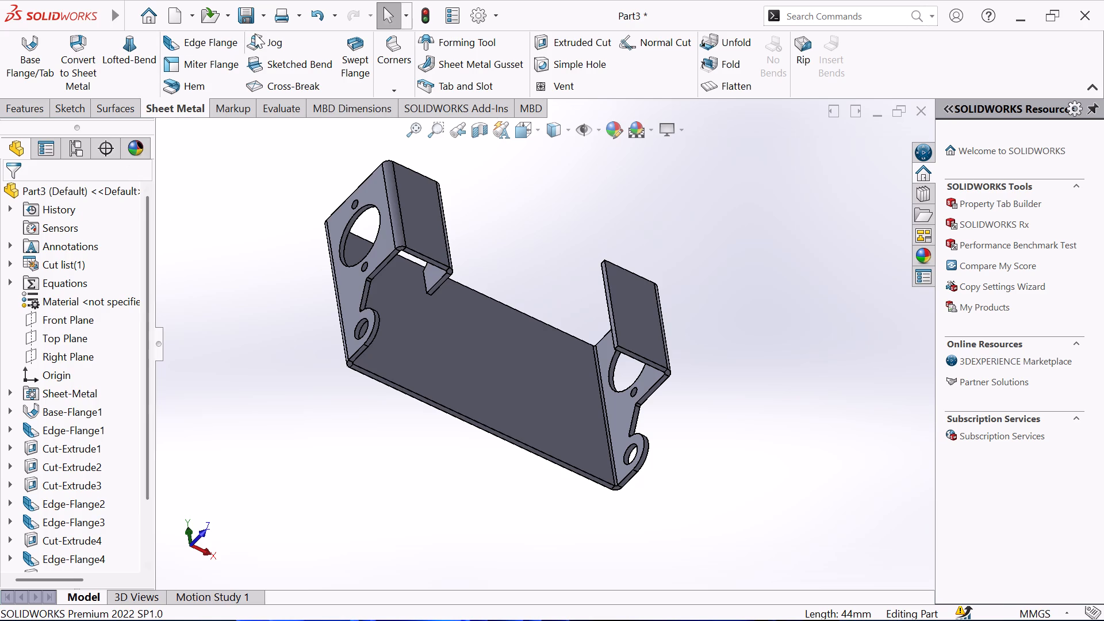
click(223, 40)
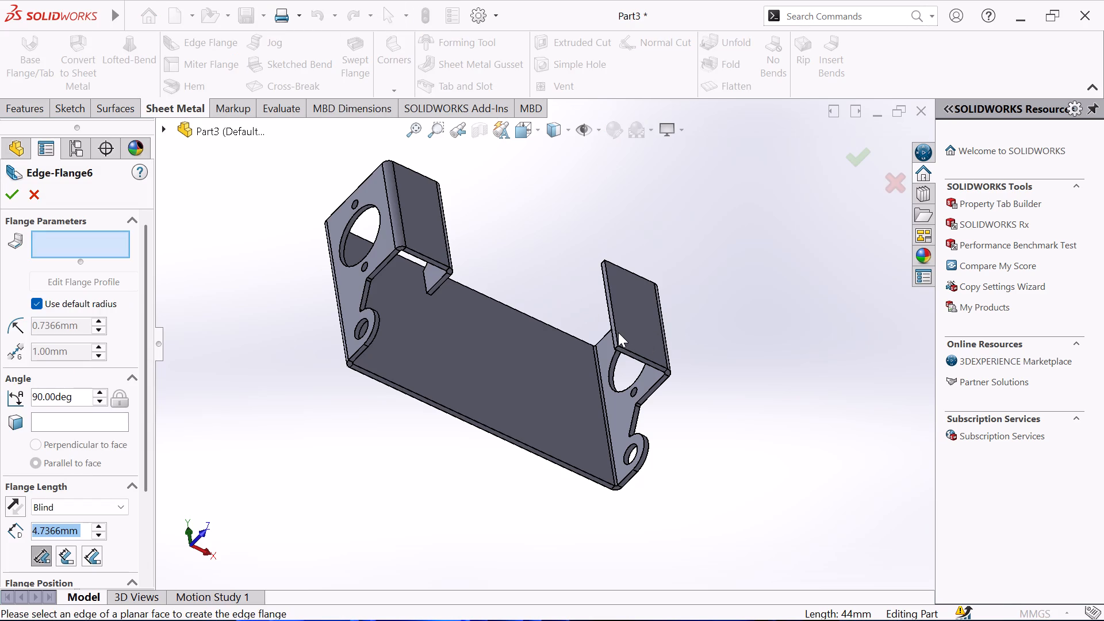
click(615, 328)
click(558, 373)
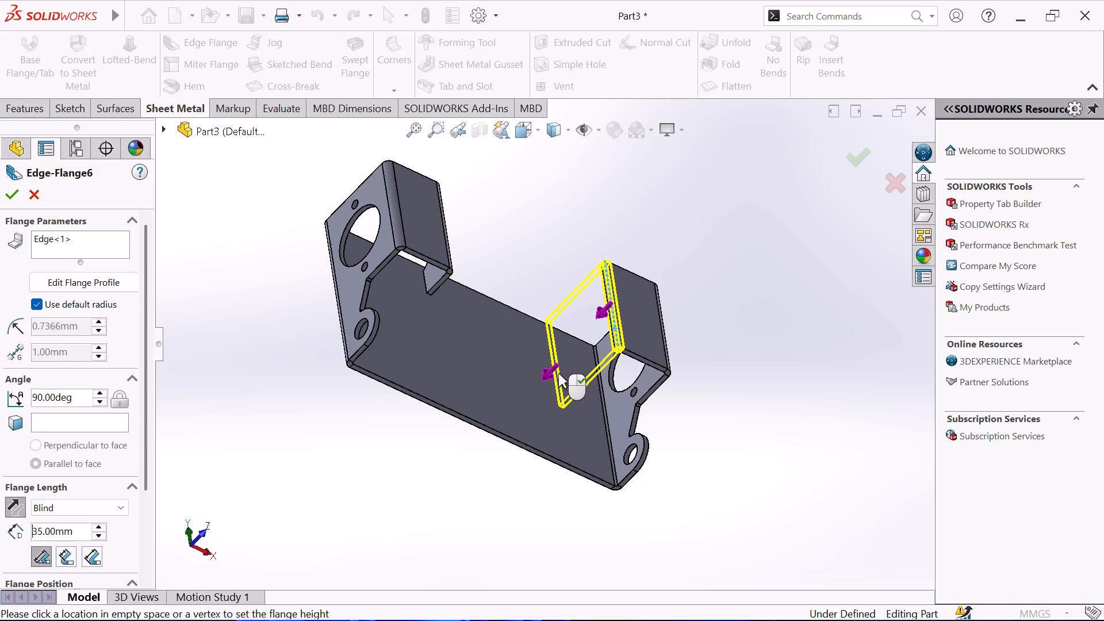
double_click(75, 535)
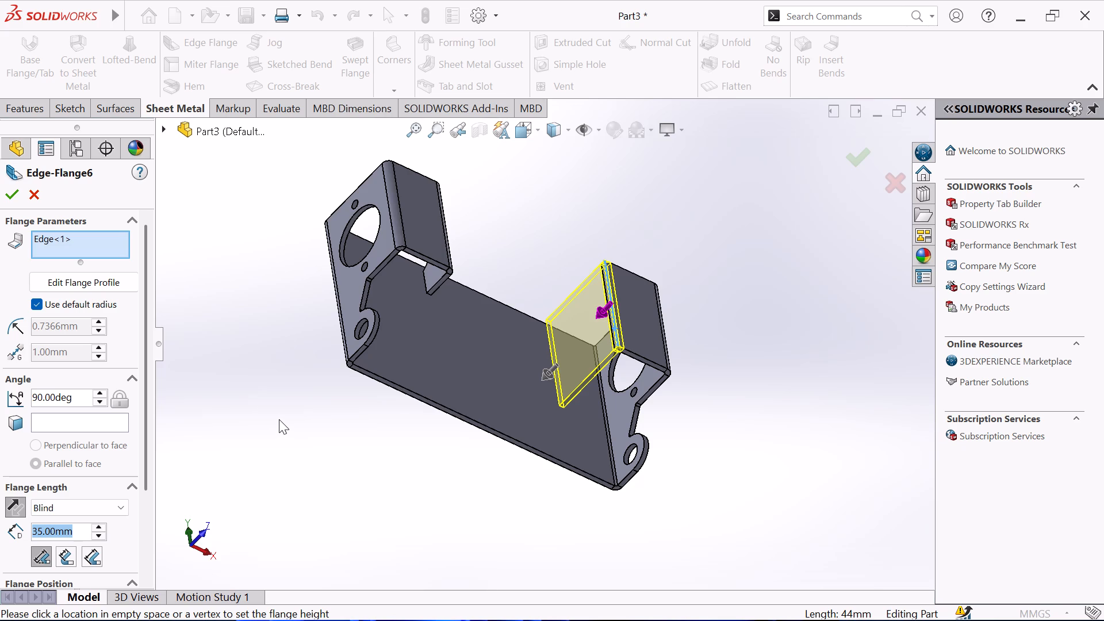
text(14)
key(period)
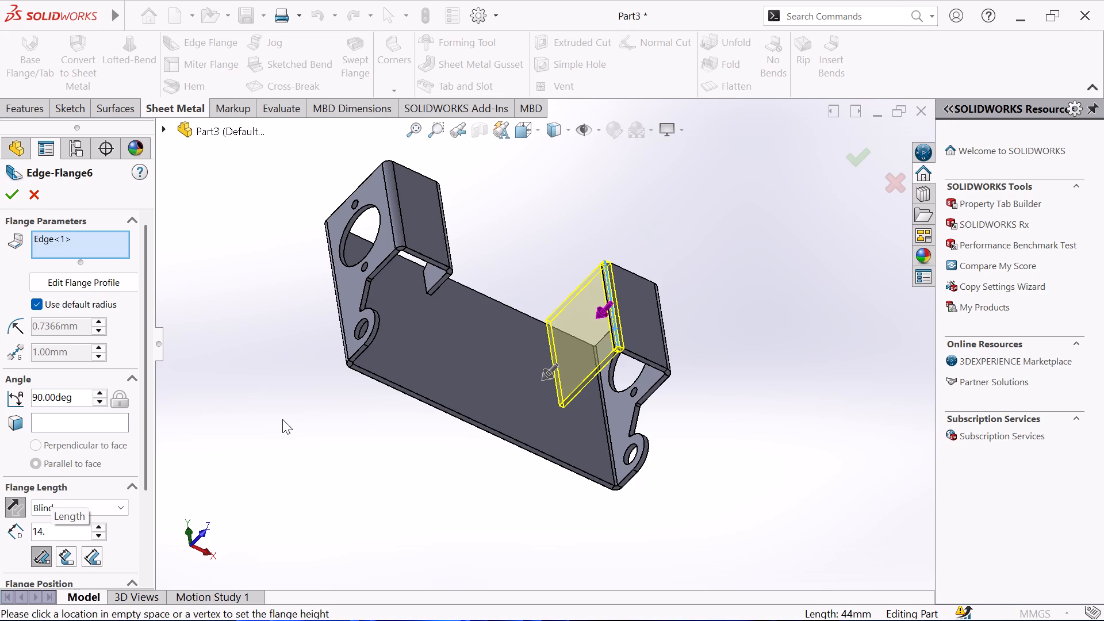
key(6)
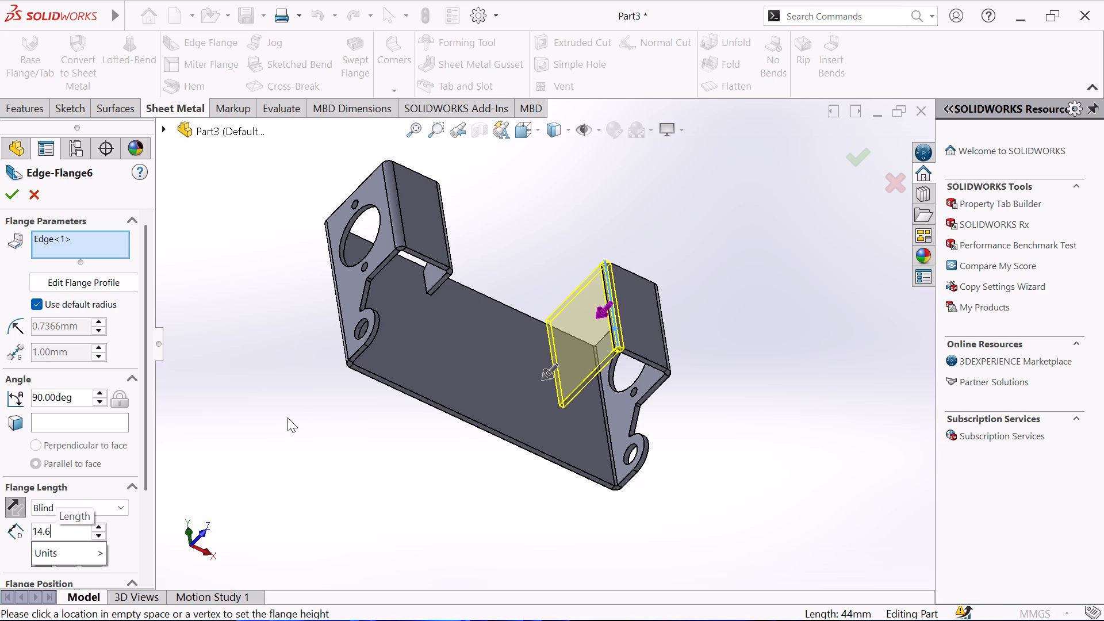
key(3)
key(Return)
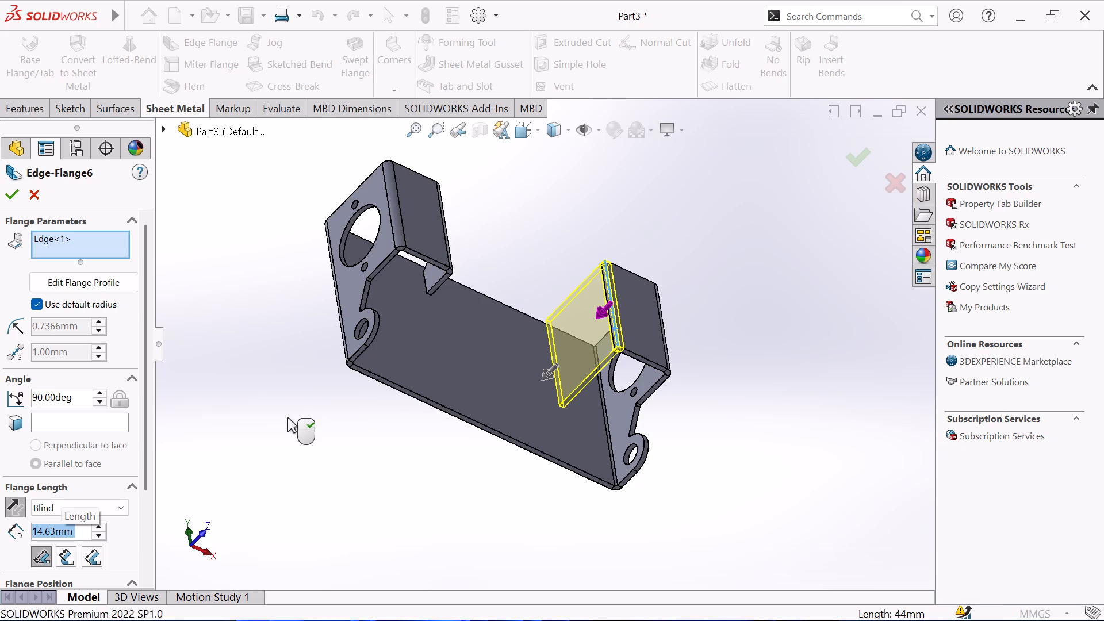
key(Return)
click(296, 412)
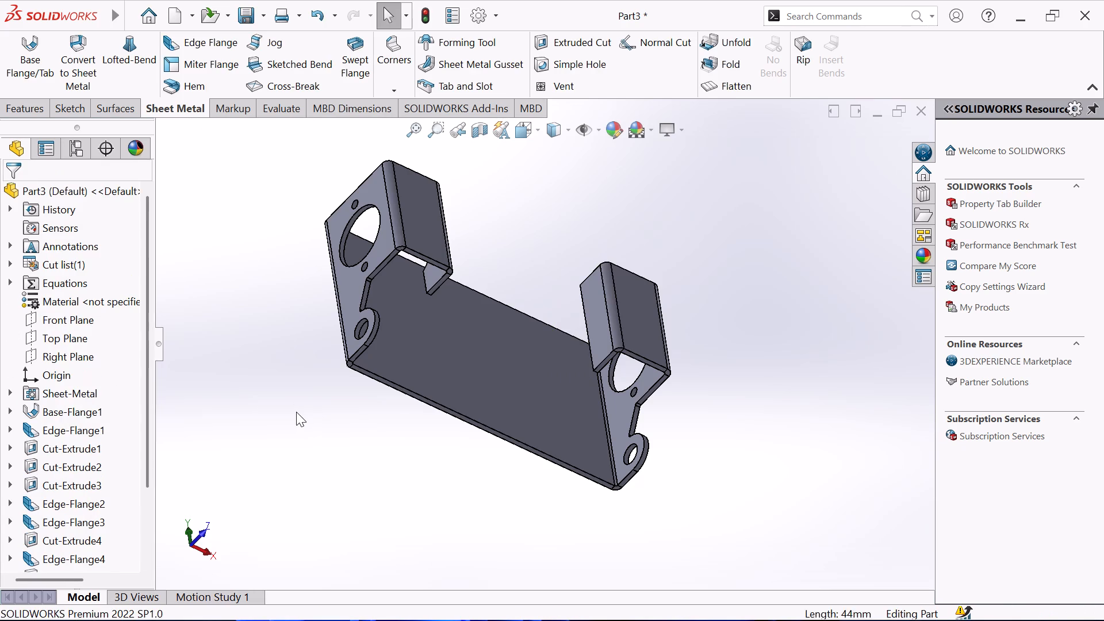
Sketch on the new lip's face and convert the end flange's large hole edge and the lip's free edge into it.
middle_drag(303, 405, 239, 325)
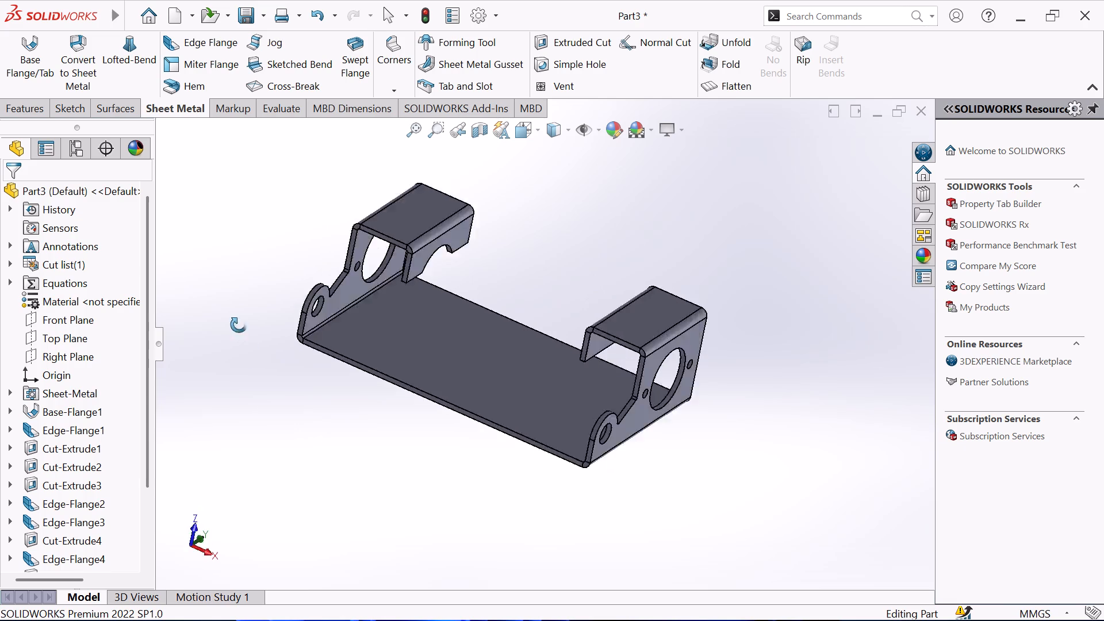
middle_drag(239, 325, 174, 279)
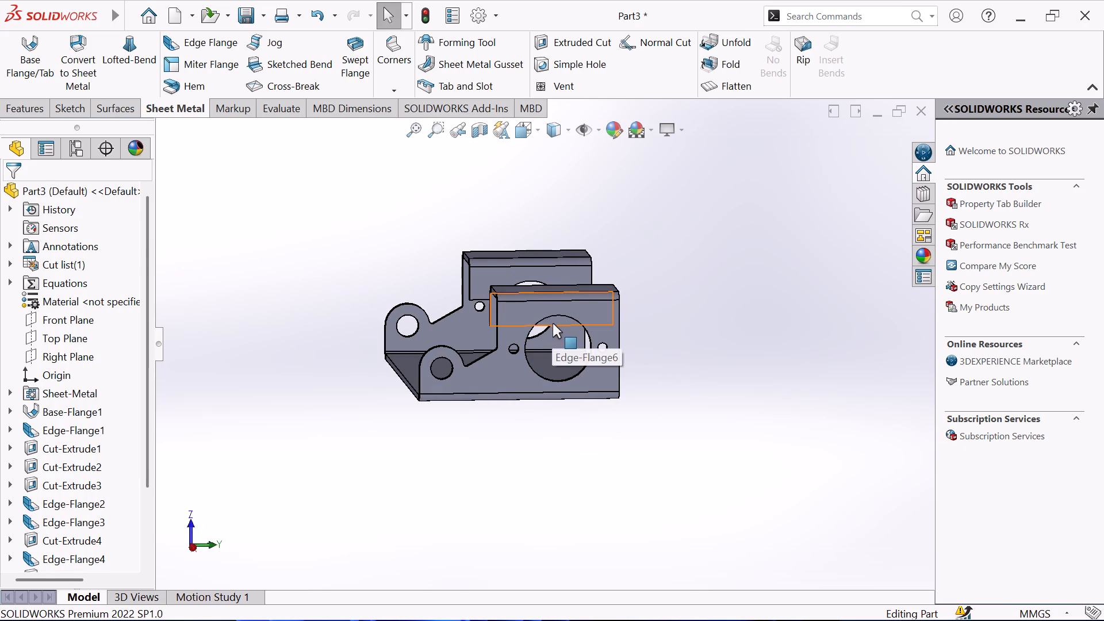
click(553, 323)
click(620, 285)
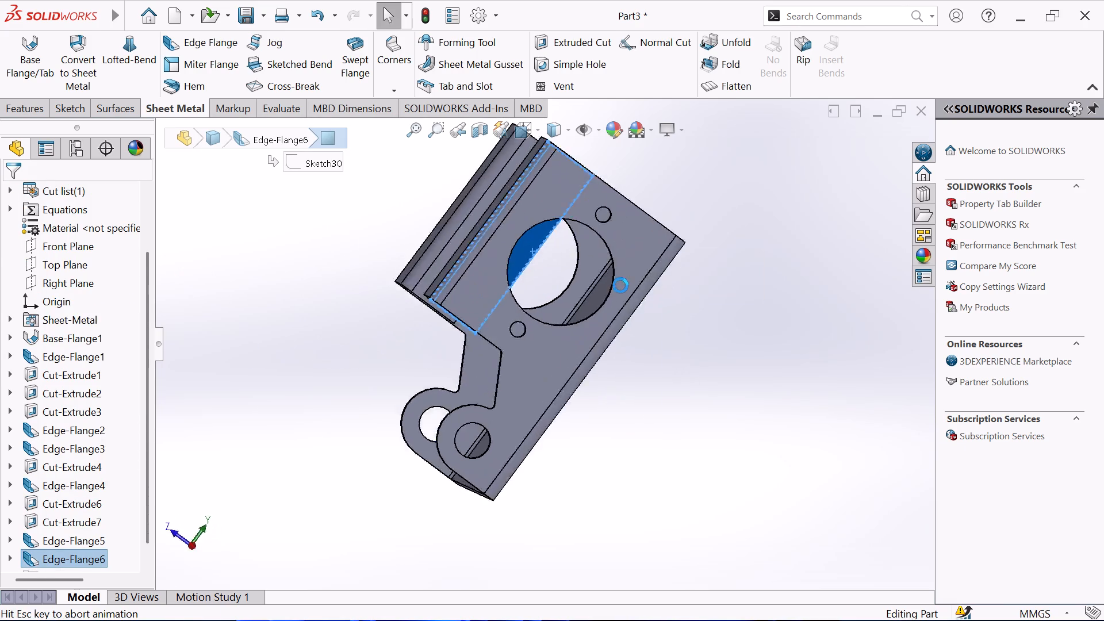
click(495, 305)
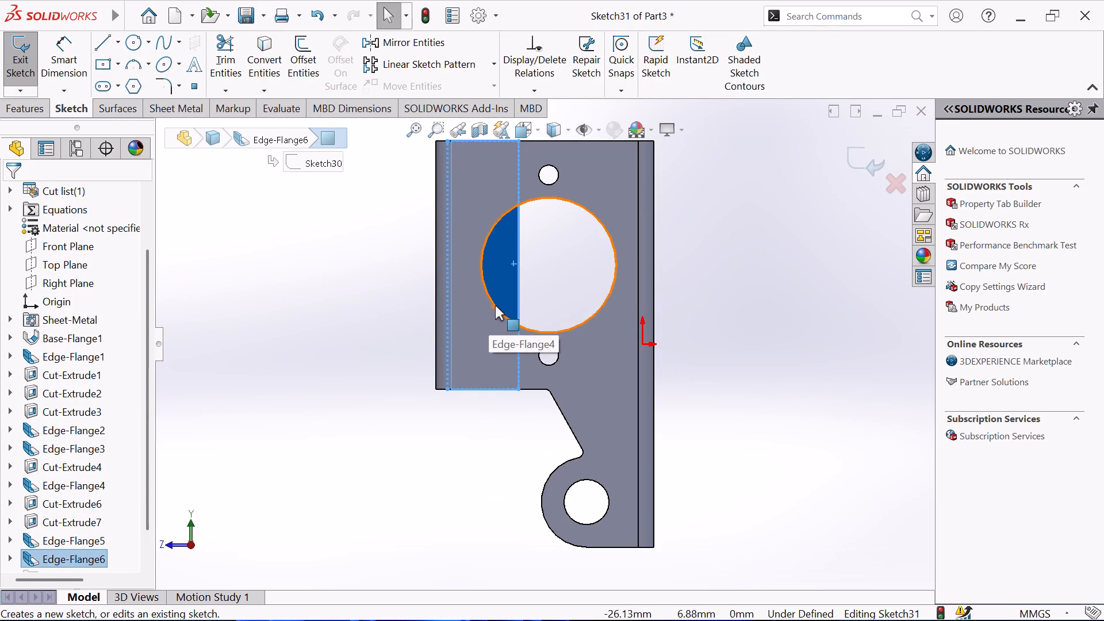
click(335, 213)
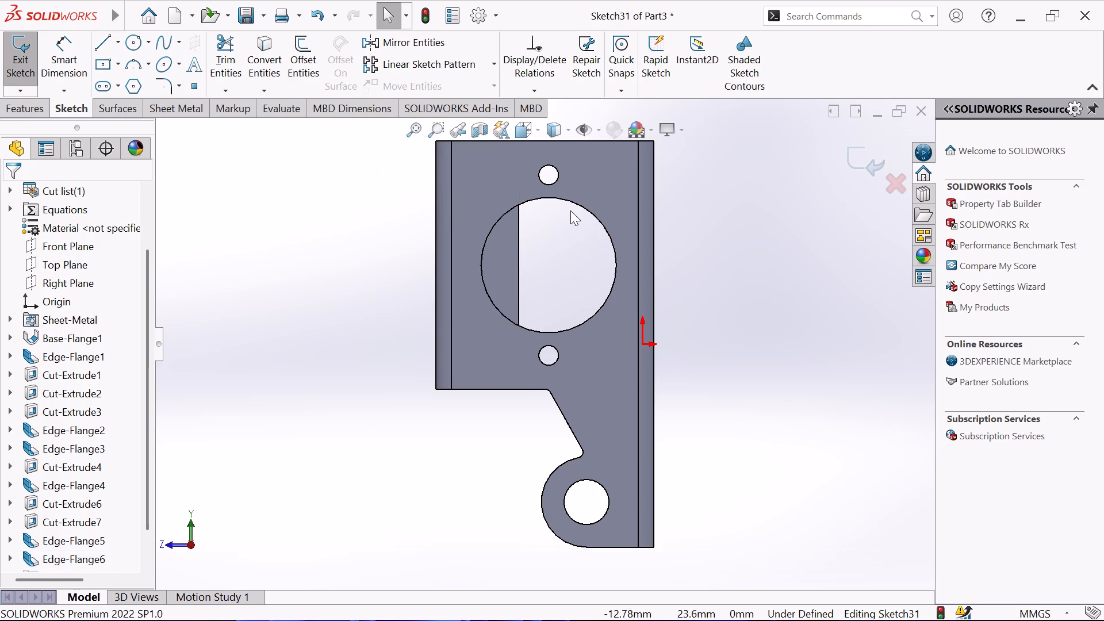
click(576, 201)
click(272, 243)
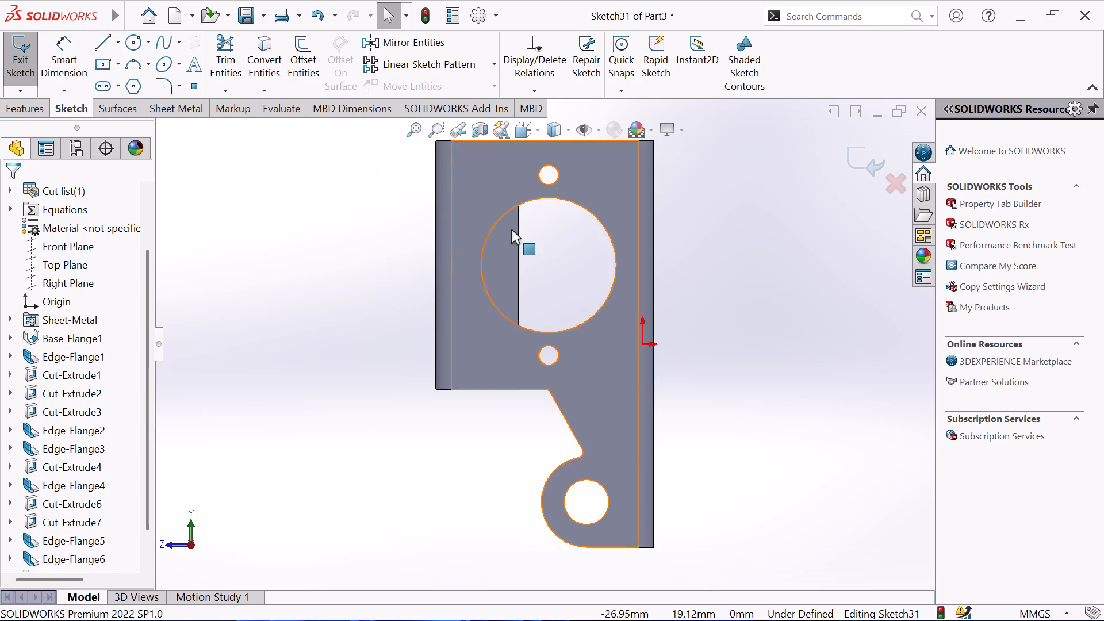
click(531, 201)
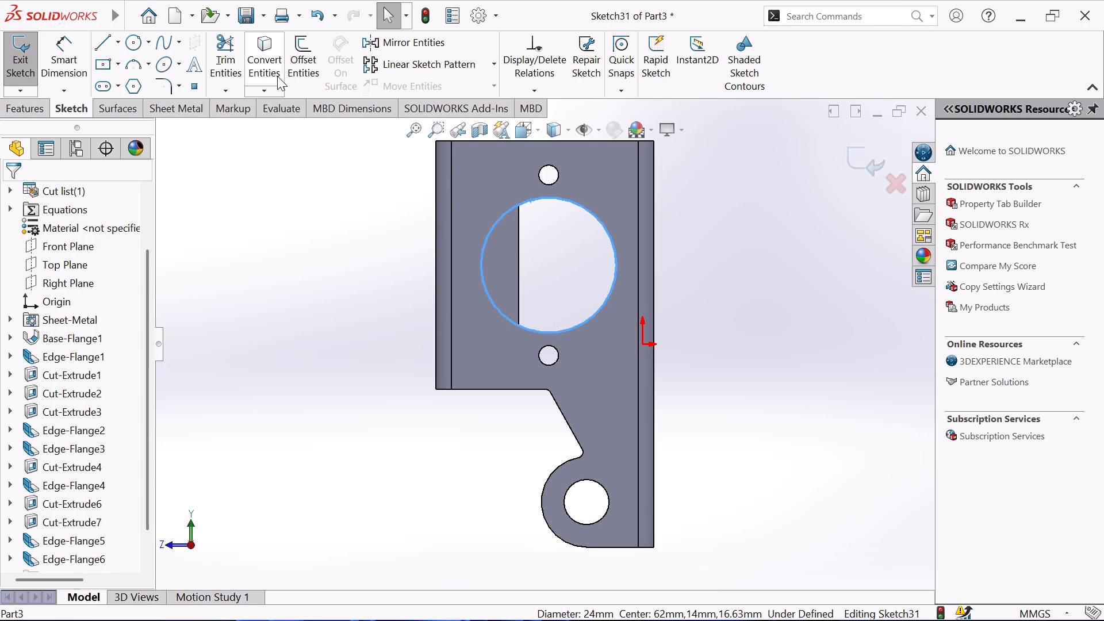
click(273, 65)
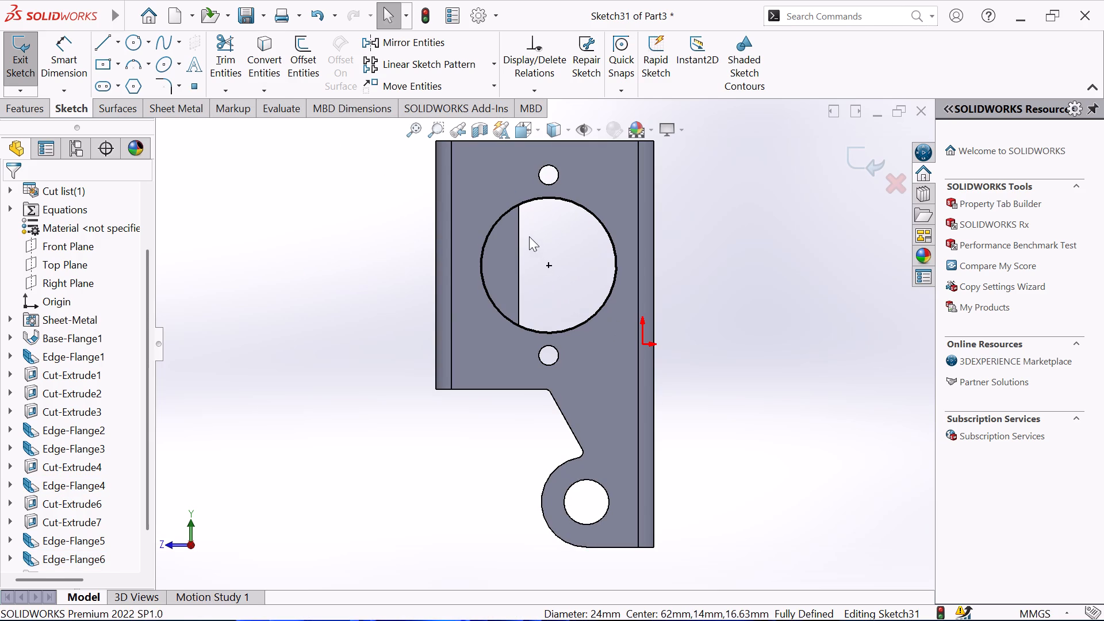
click(518, 217)
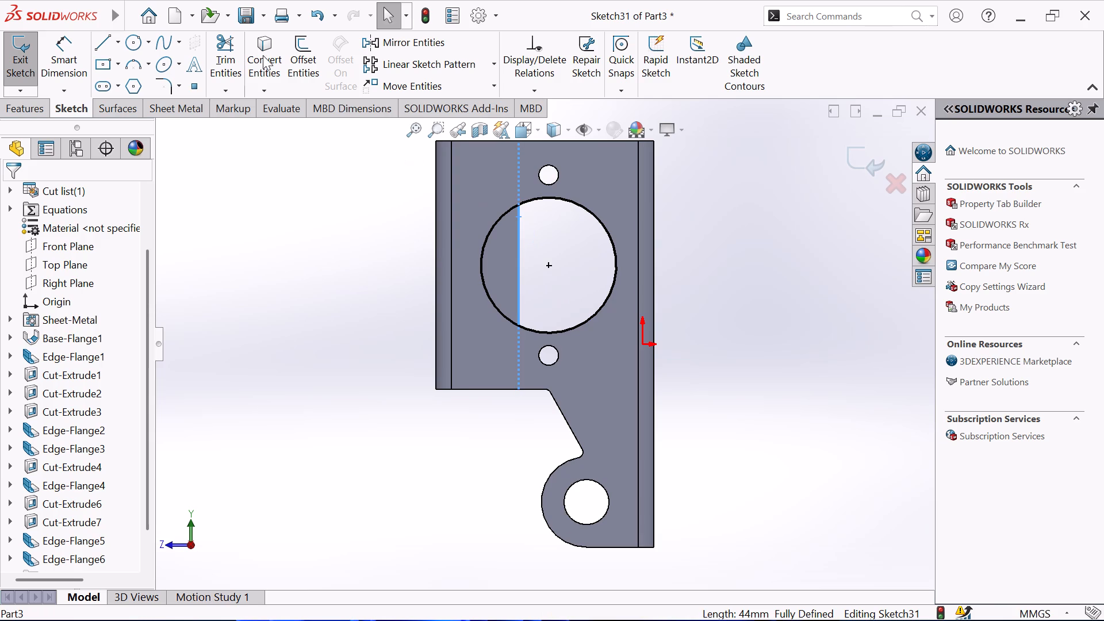
click(273, 53)
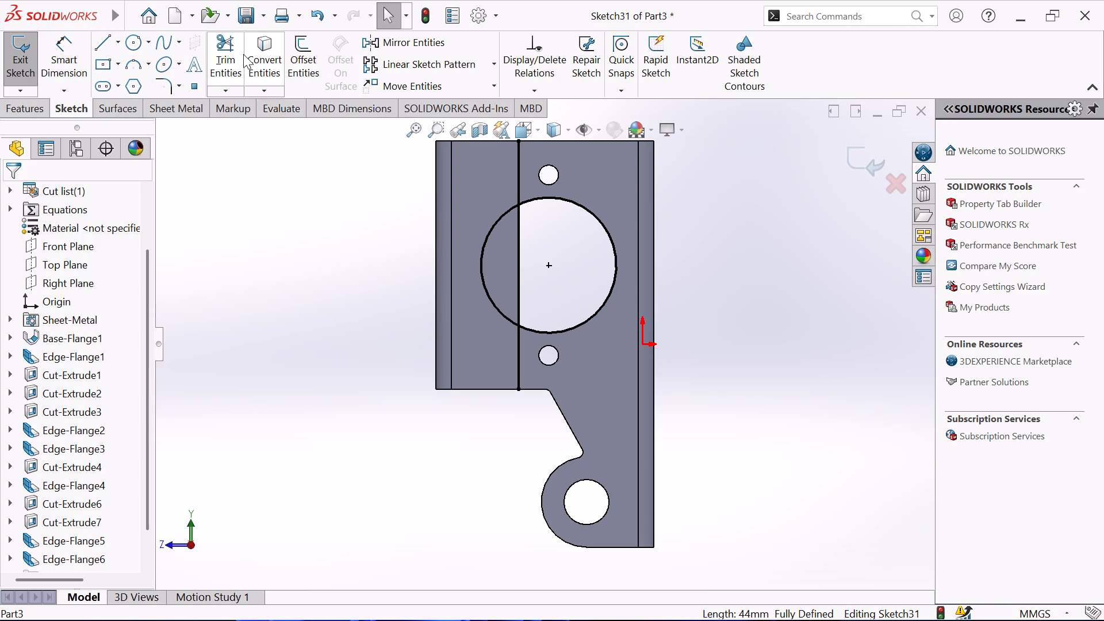
Trim the converted line and circle to a closed circular segment where the large hole overlaps the lip.
click(228, 51)
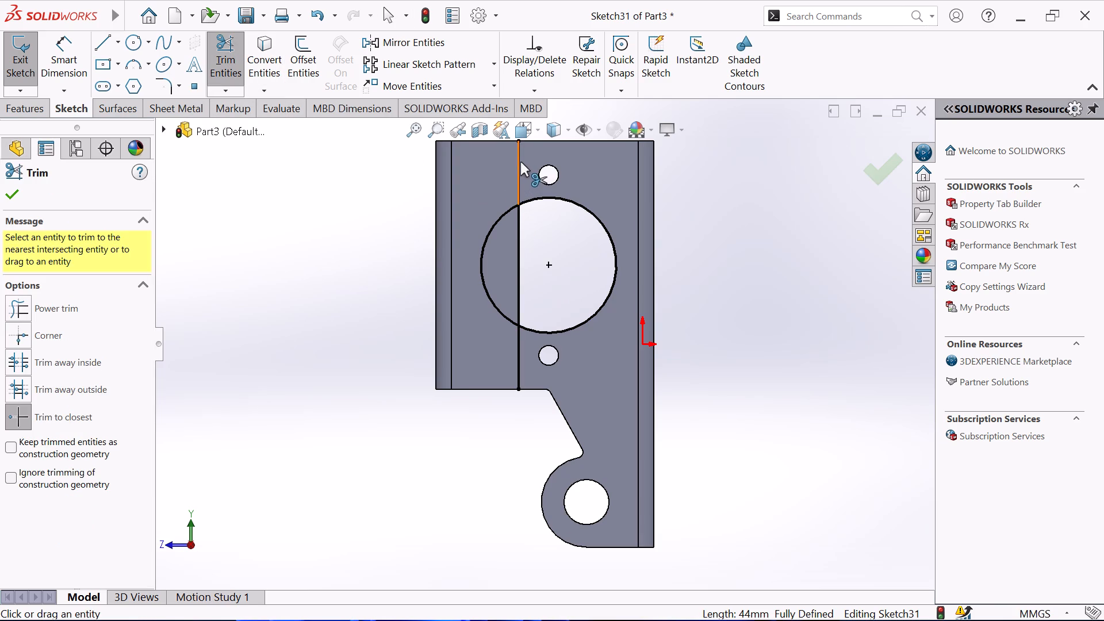
click(520, 160)
click(545, 197)
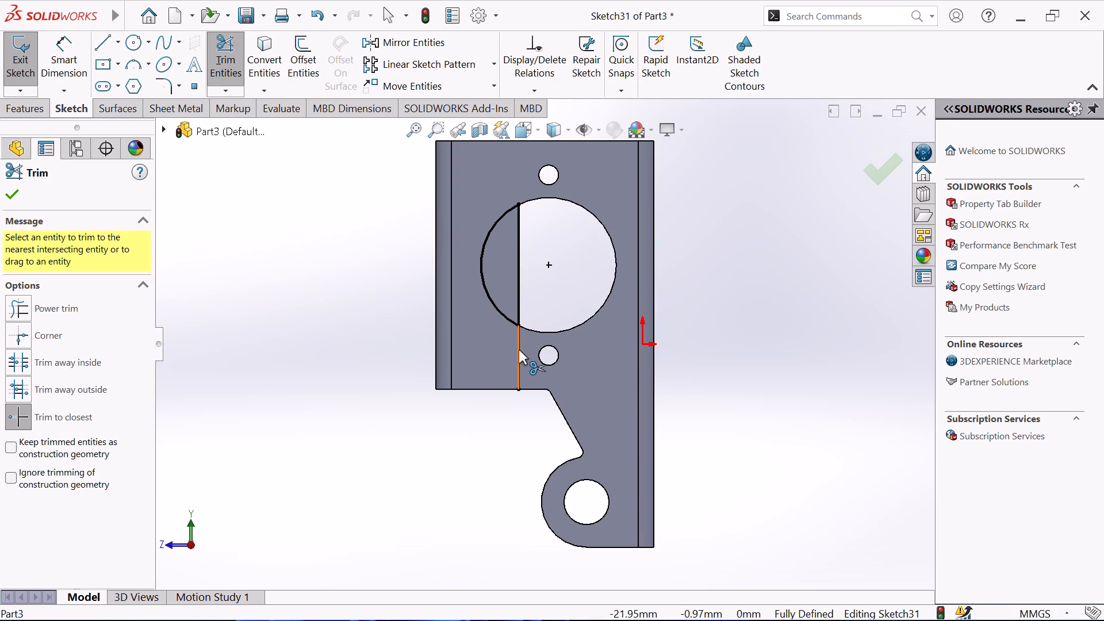
click(521, 346)
right_click(302, 305)
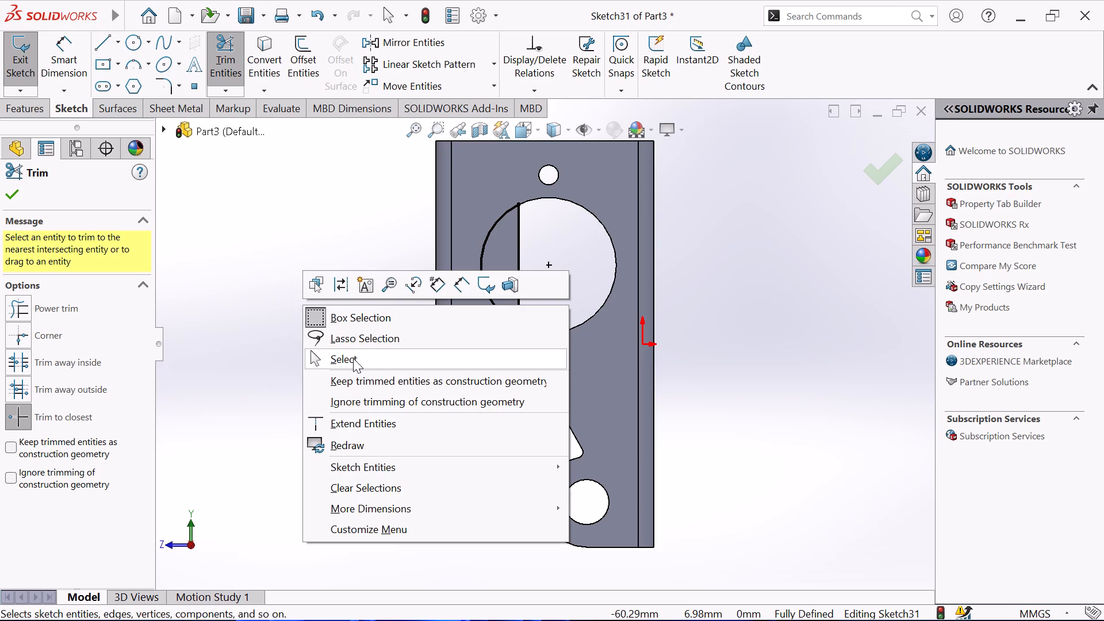
click(353, 358)
Cut-extrude the circular segment through the lip as a blind normal cut 10 mm deep.
middle_drag(263, 287, 284, 282)
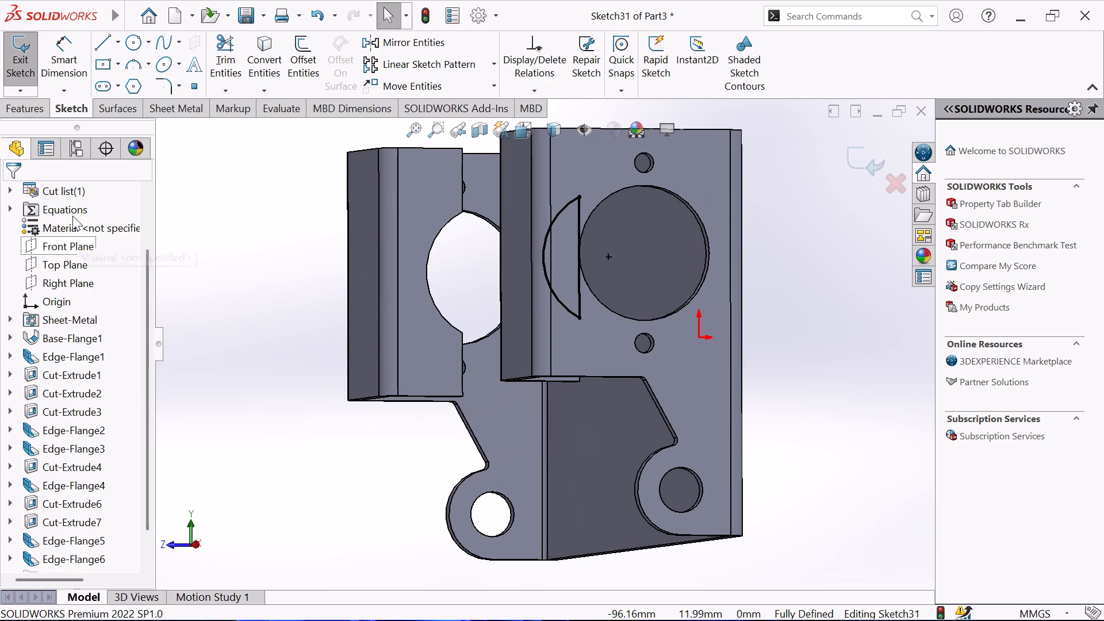
click(41, 106)
click(235, 63)
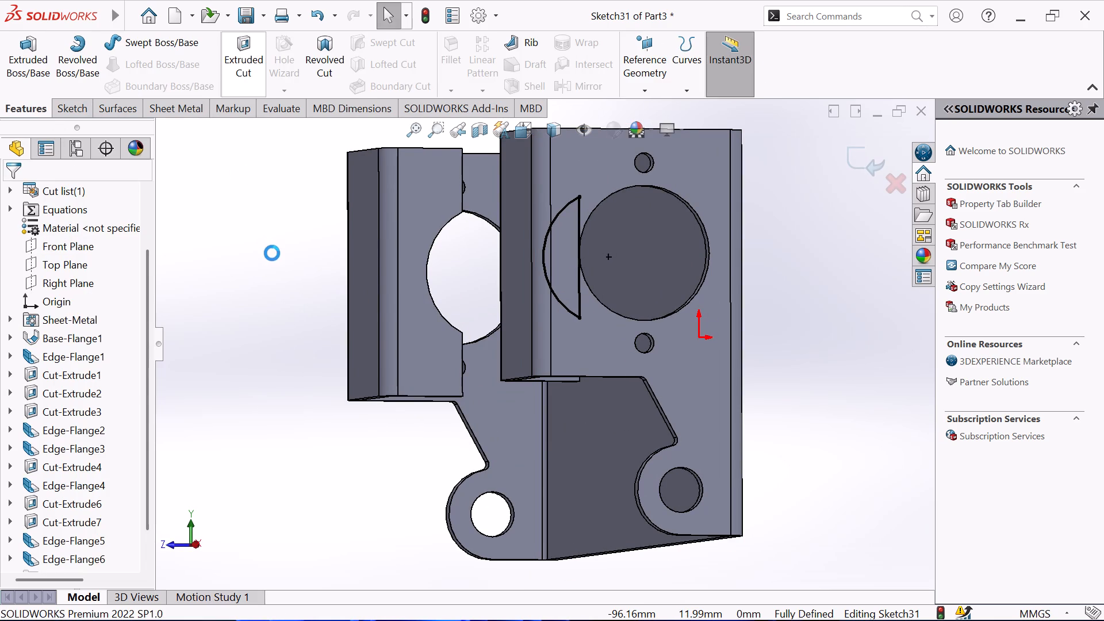
middle_drag(289, 259, 341, 302)
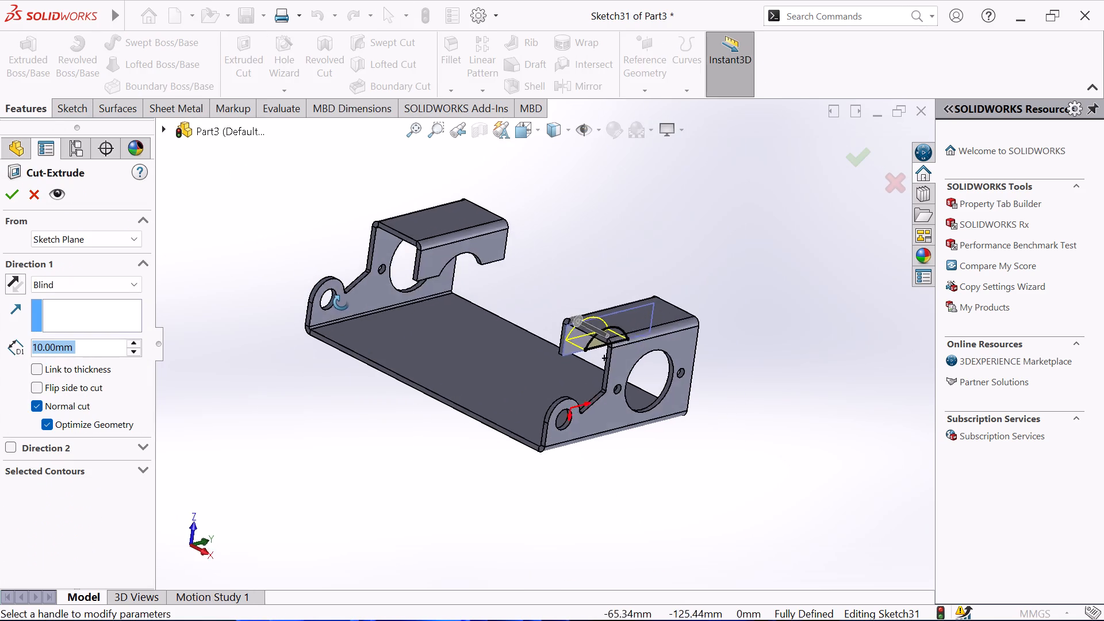
middle_drag(341, 302, 376, 344)
click(15, 193)
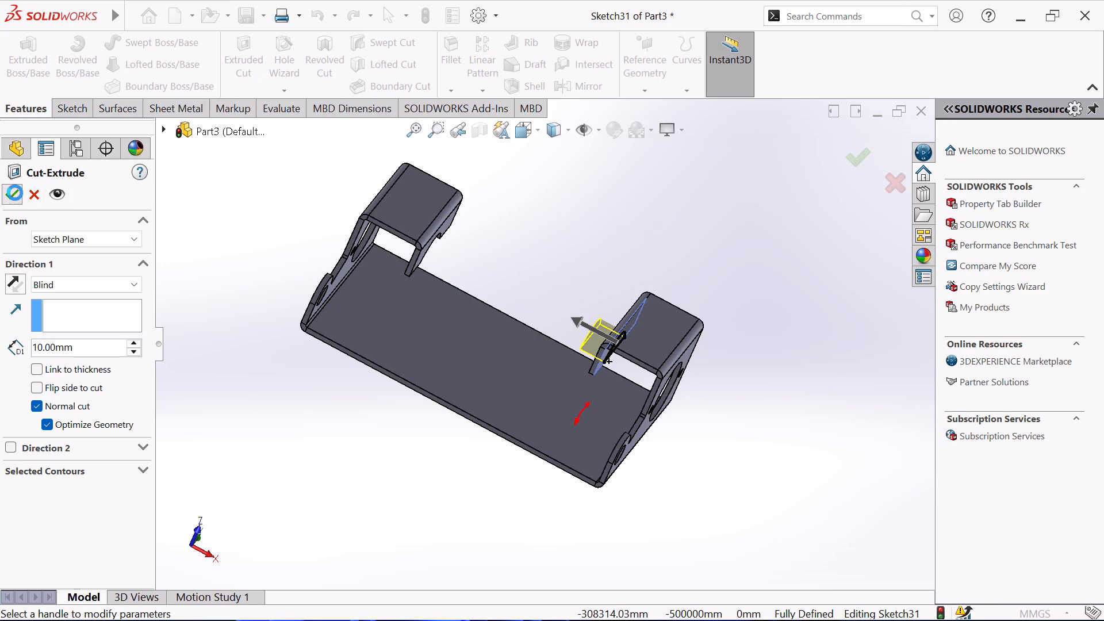
click(189, 239)
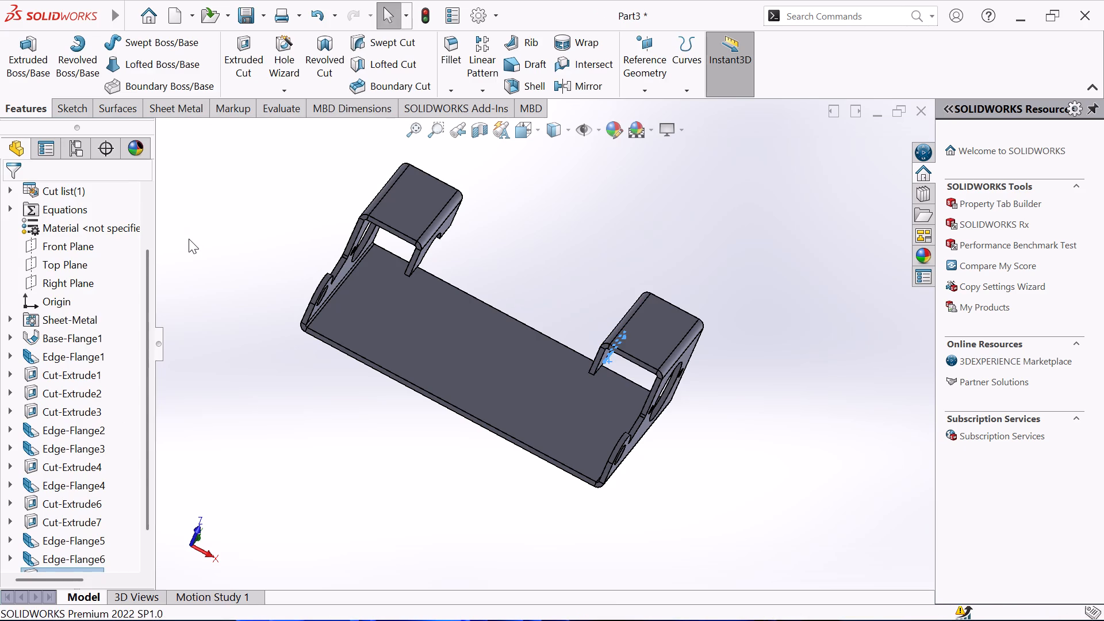
Examine the bracket from several angles, comparing the flanges, lips and cutouts at both ends.
middle_drag(189, 239, 129, 120)
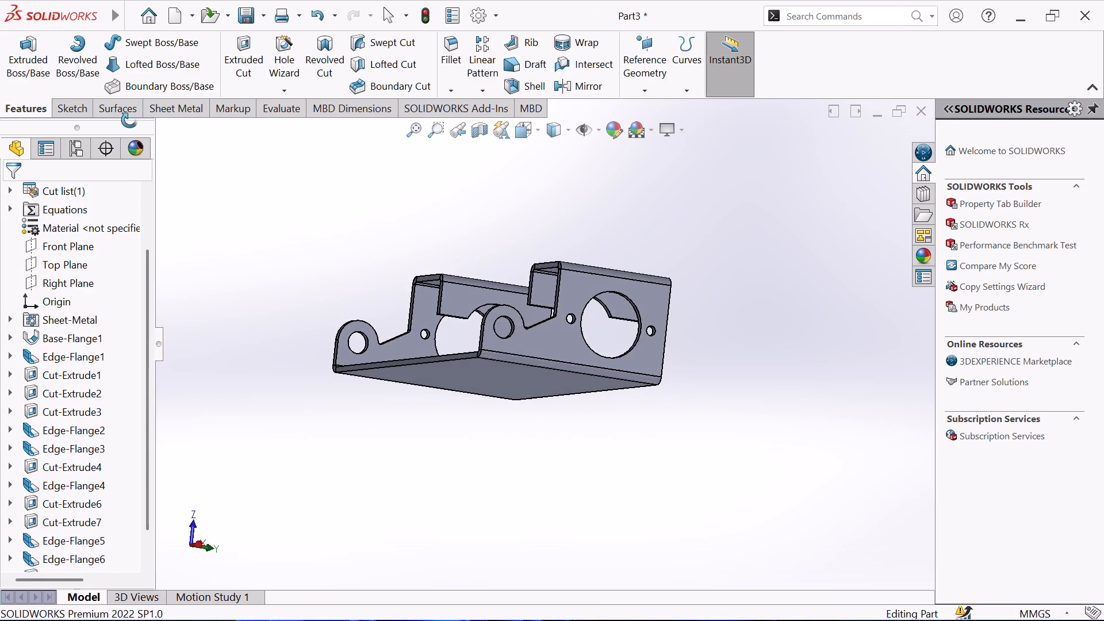
middle_drag(129, 120, 140, 201)
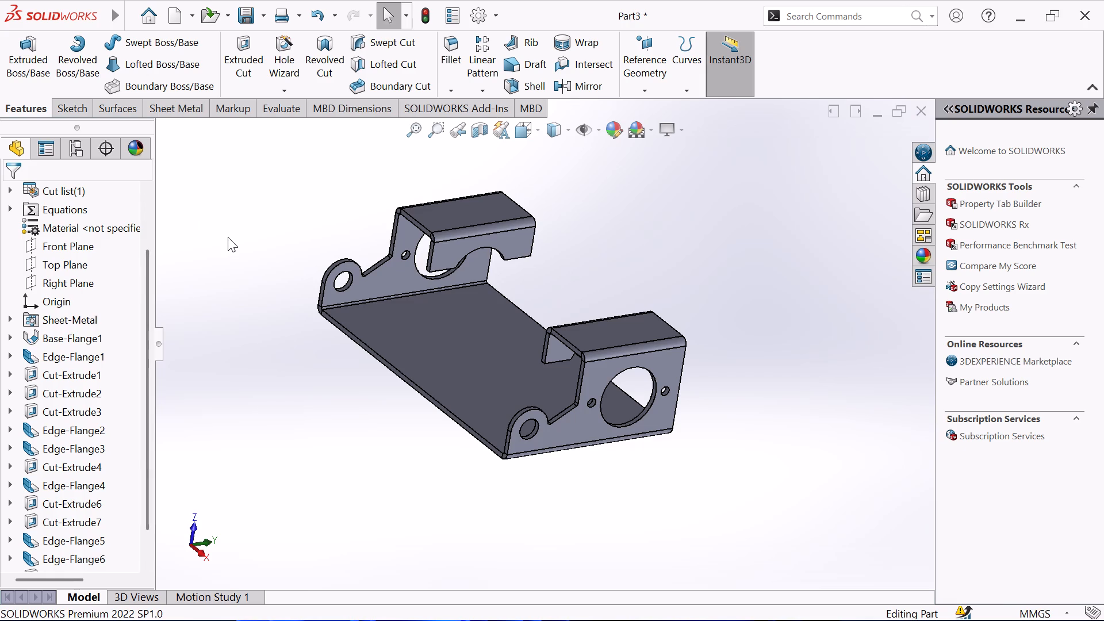
middle_drag(246, 239, 209, 181)
middle_drag(209, 181, 209, 215)
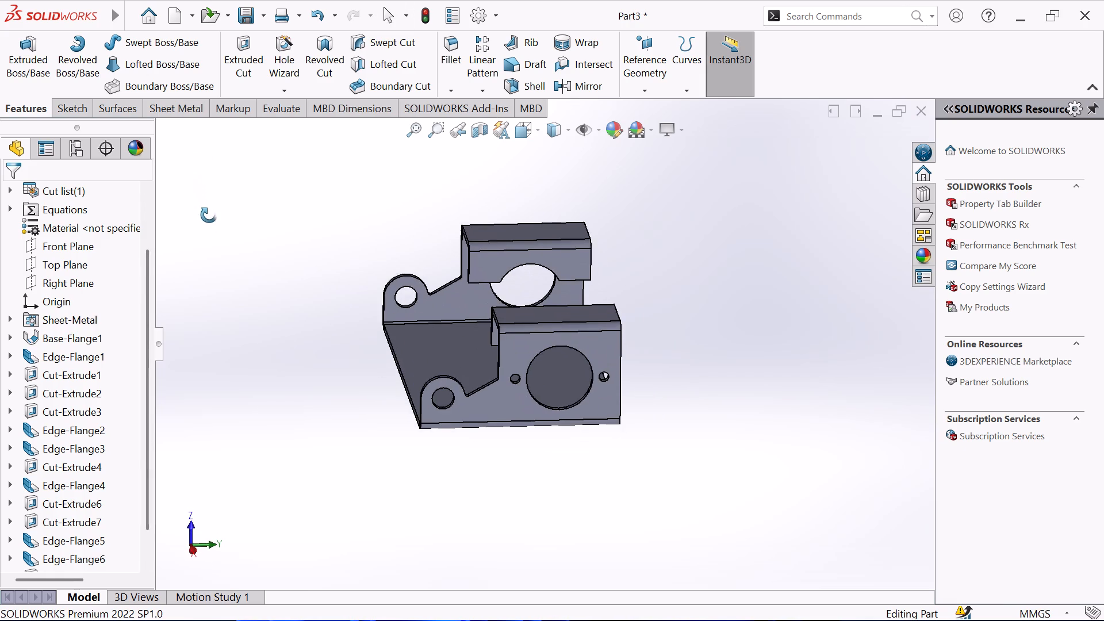
middle_drag(209, 215, 213, 223)
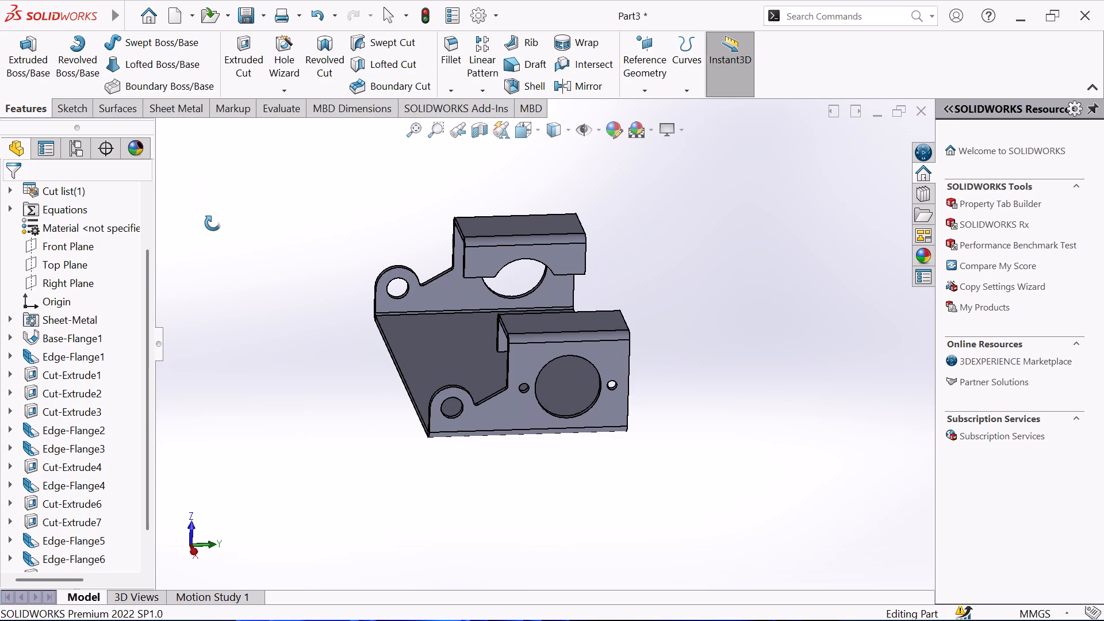
middle_drag(213, 223, 228, 245)
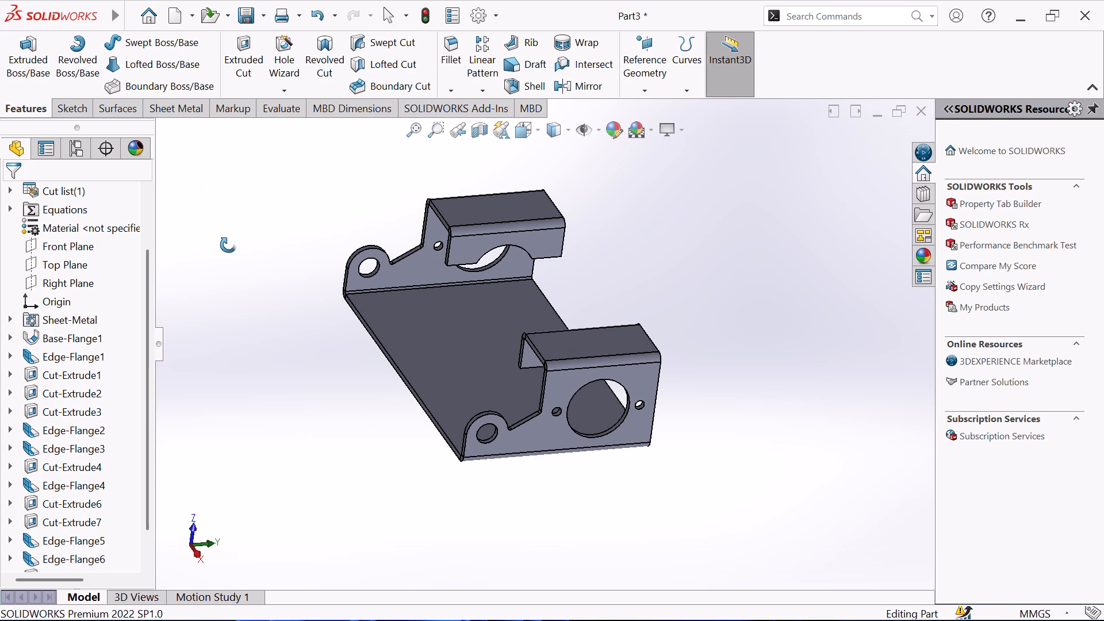
middle_drag(228, 245, 172, 267)
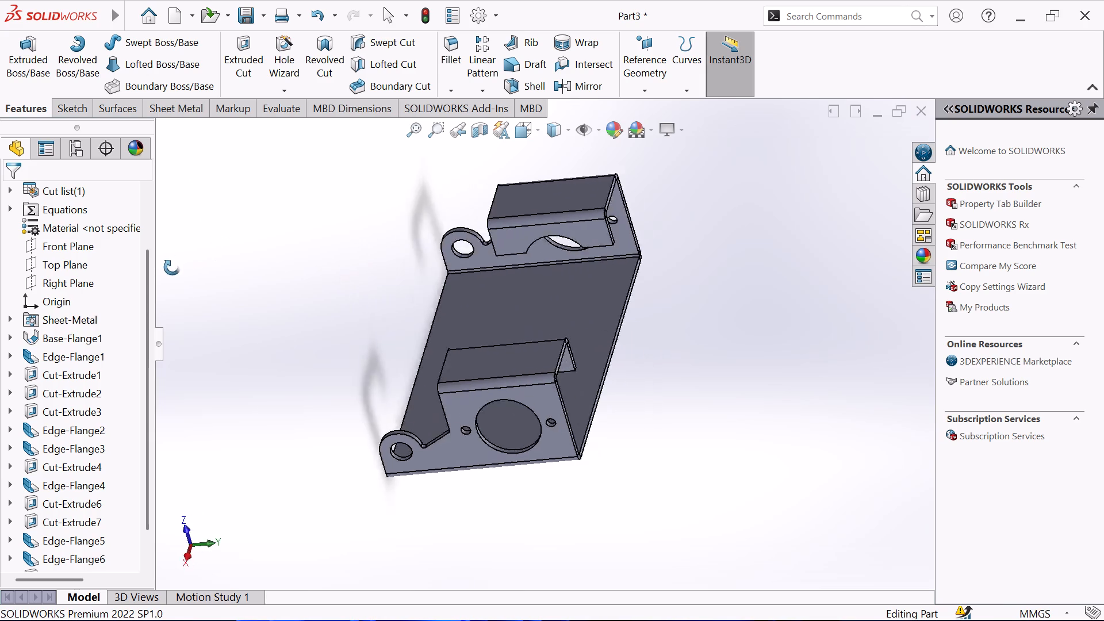
middle_drag(172, 267, 166, 307)
middle_click(166, 307)
middle_click(166, 307)
middle_click(166, 307)
middle_click(166, 307)
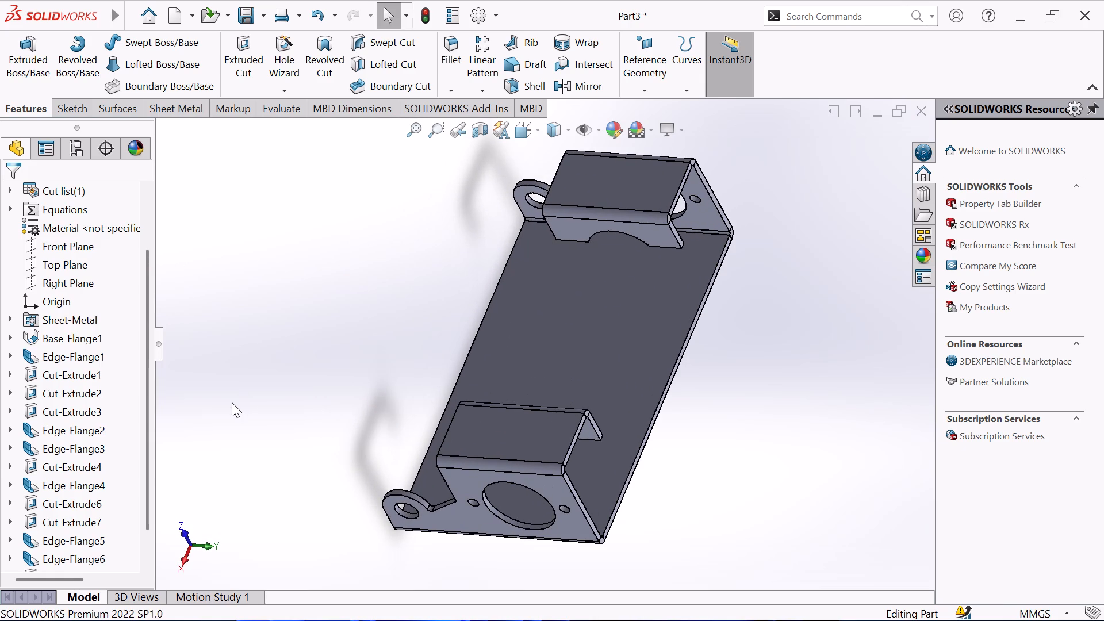
middle_drag(232, 402, 245, 302)
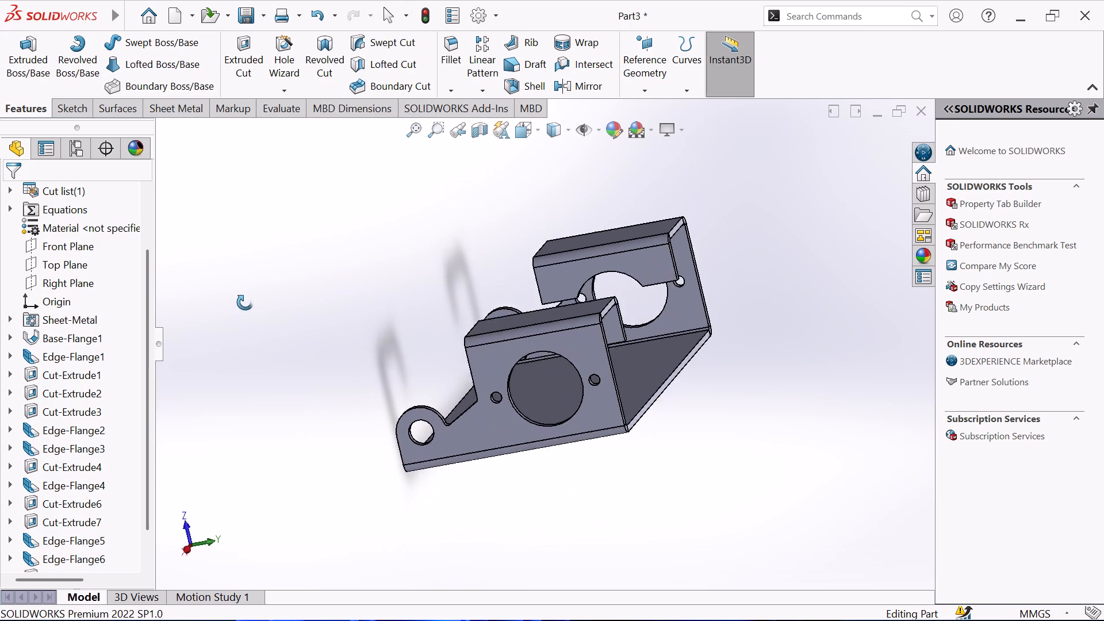
middle_drag(245, 302, 198, 411)
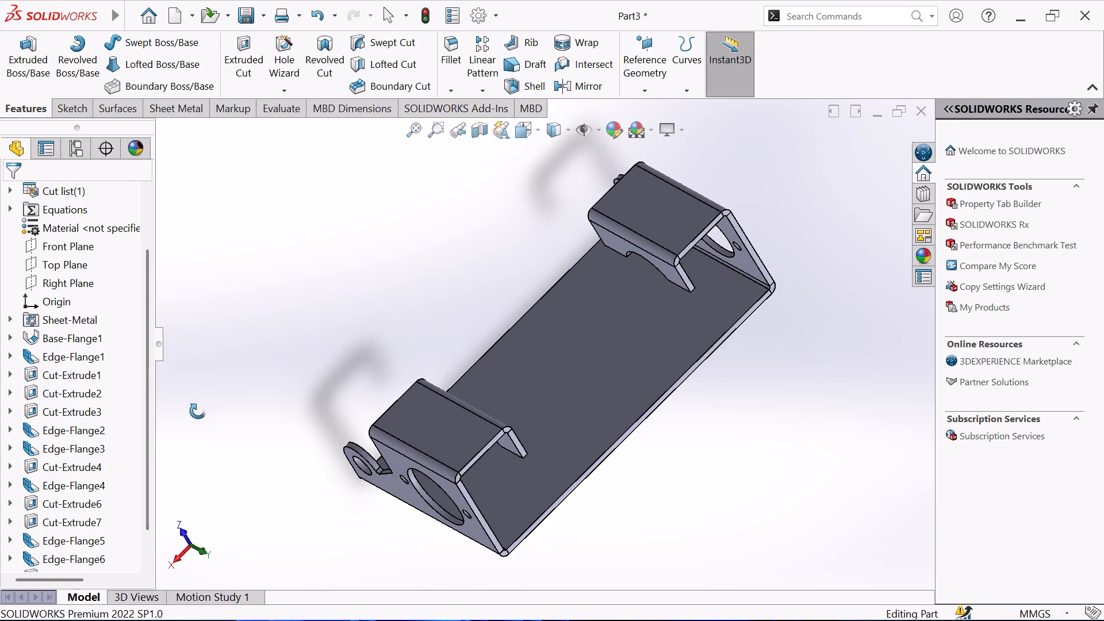
Sketch on the base flange's inner face and draw a vertical construction centerline about 100 mm long through the origin.
middle_drag(198, 411, 201, 413)
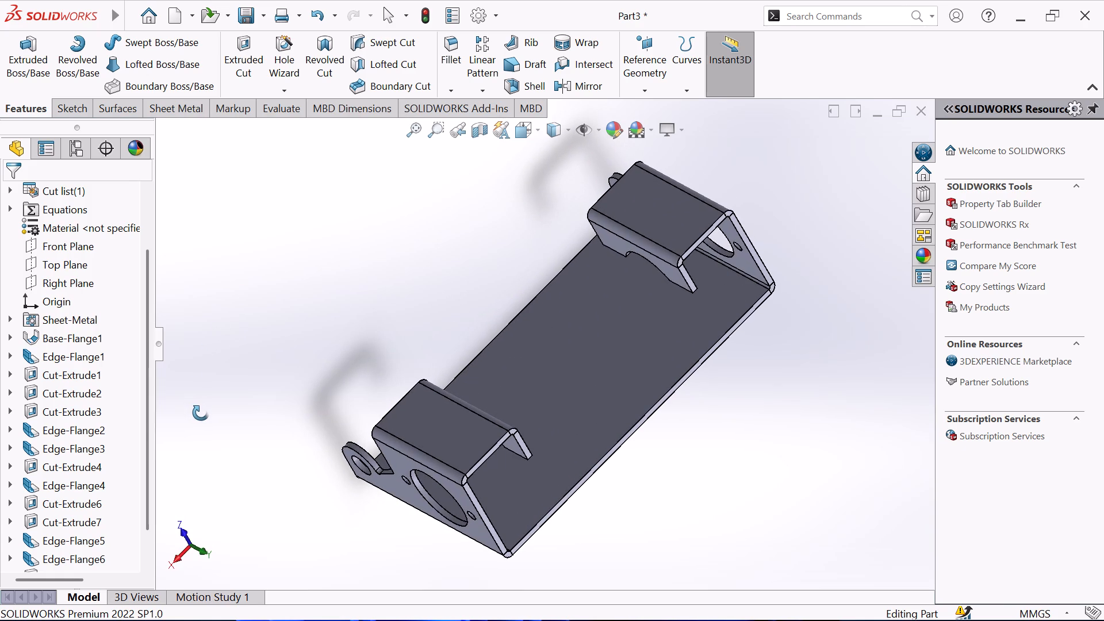
middle_drag(201, 413, 151, 497)
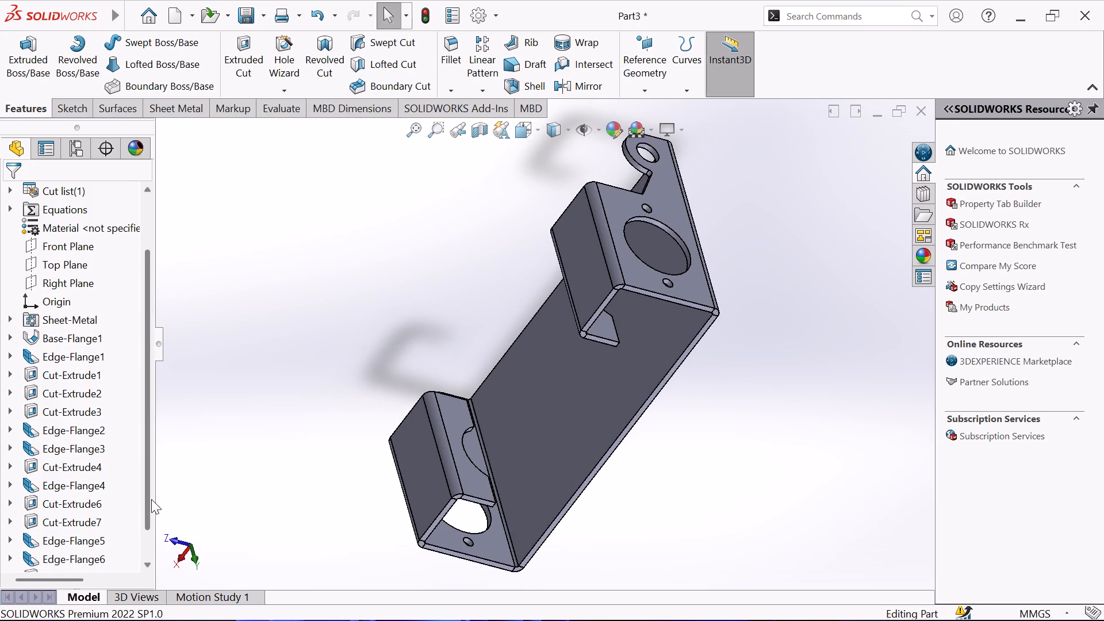
middle_drag(416, 215, 490, 305)
click(504, 305)
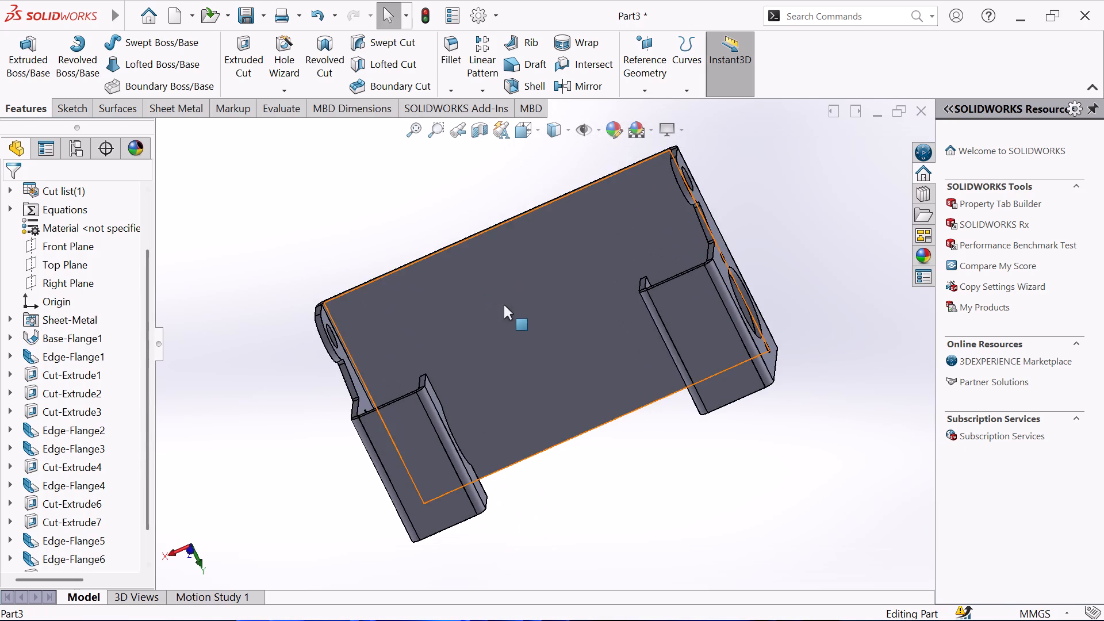
click(569, 267)
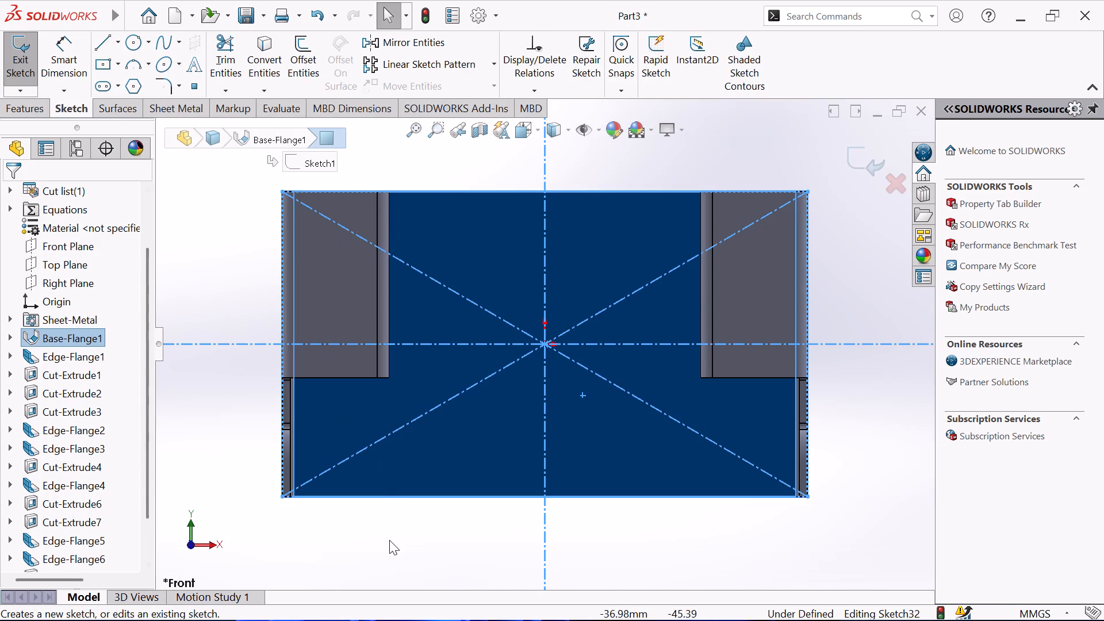
click(390, 540)
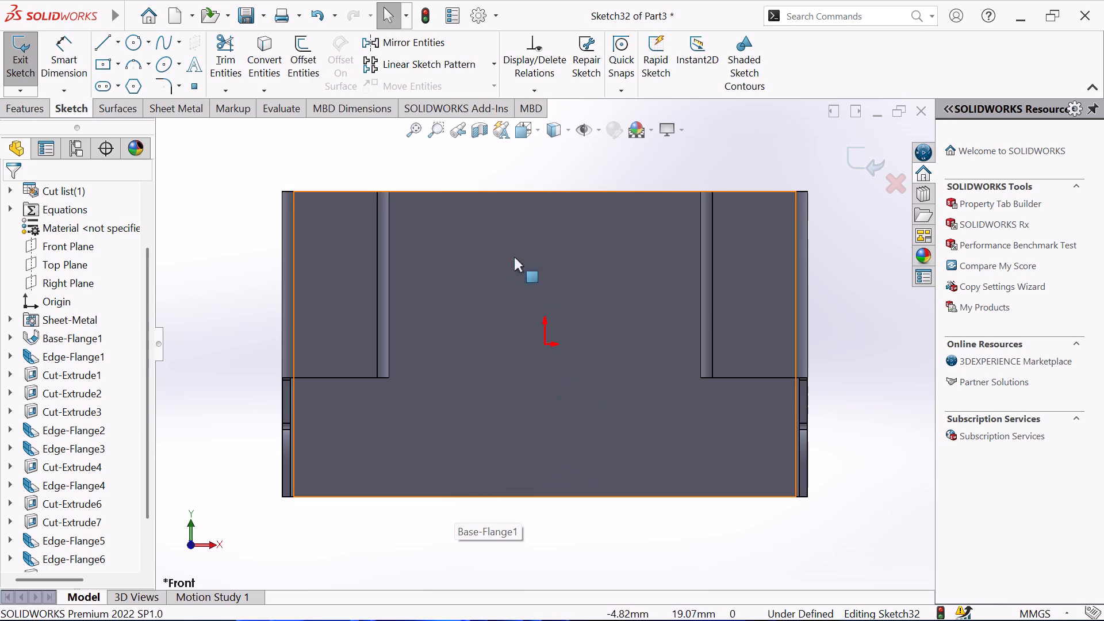
click(119, 42)
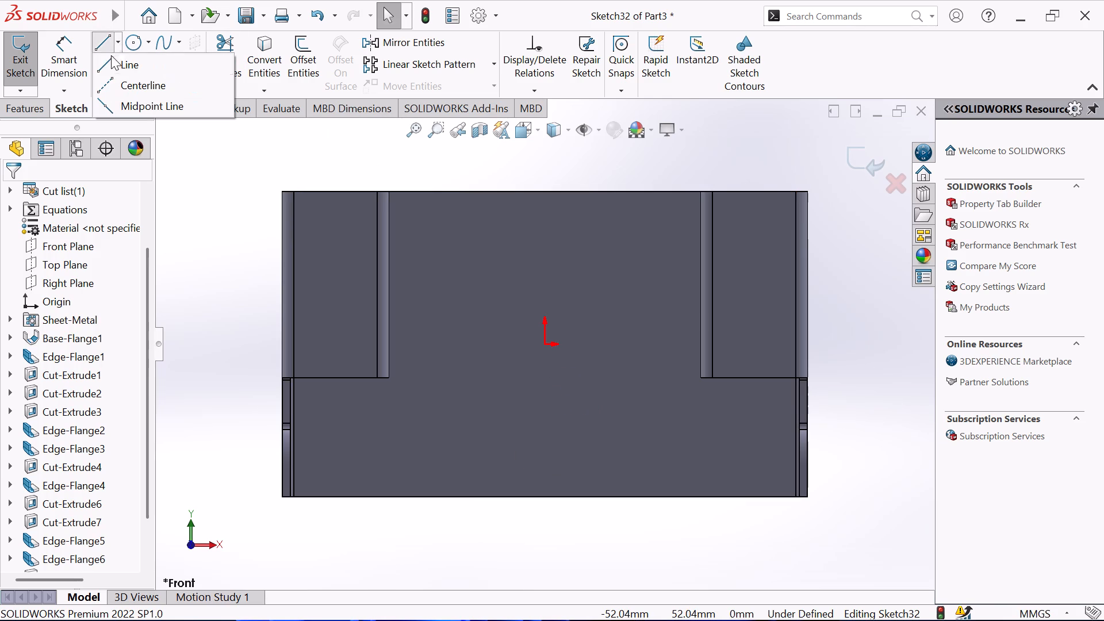
click(104, 90)
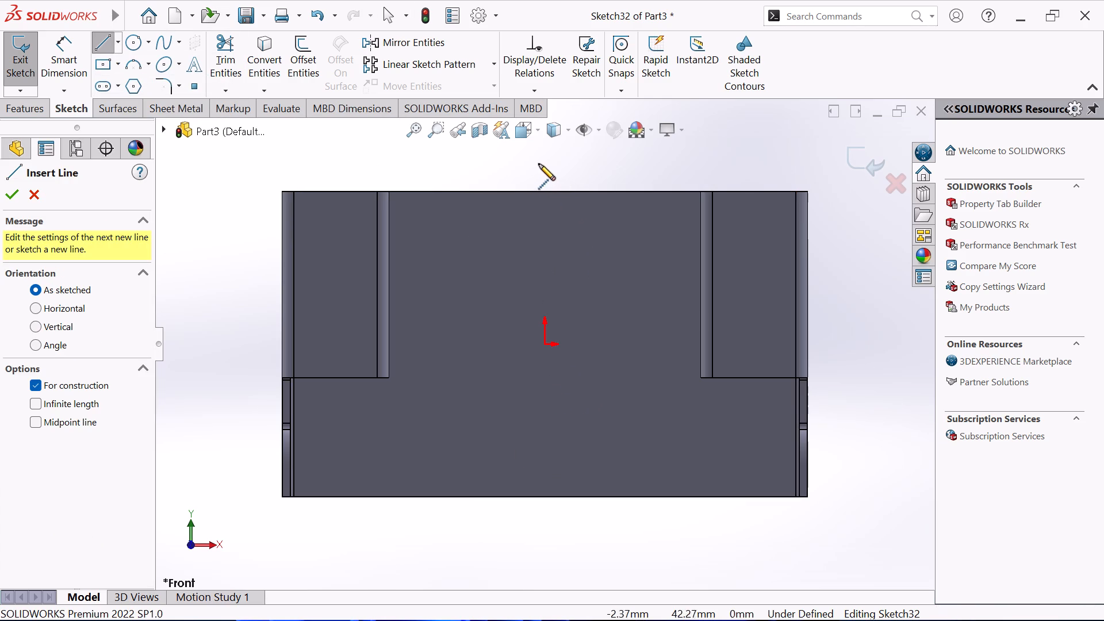
click(545, 160)
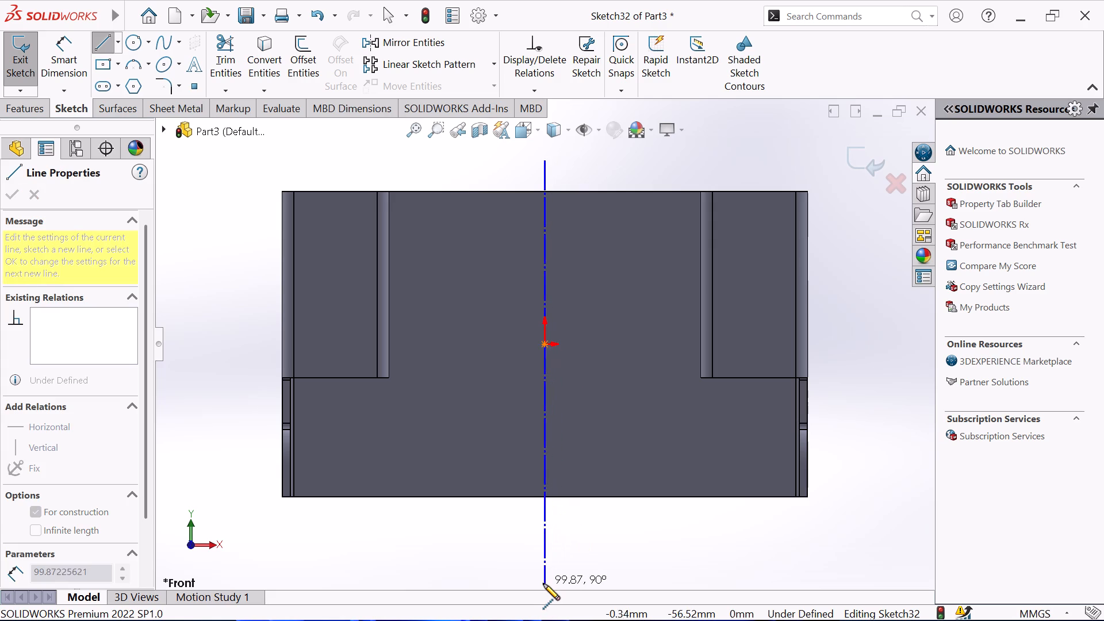
click(547, 582)
right_click(597, 545)
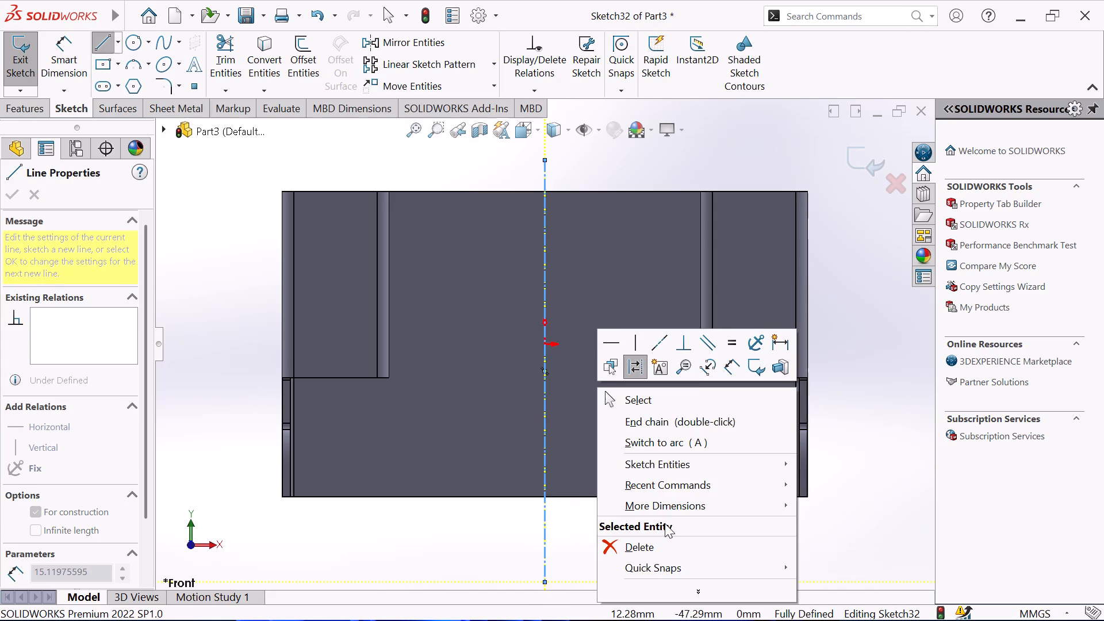
click(694, 393)
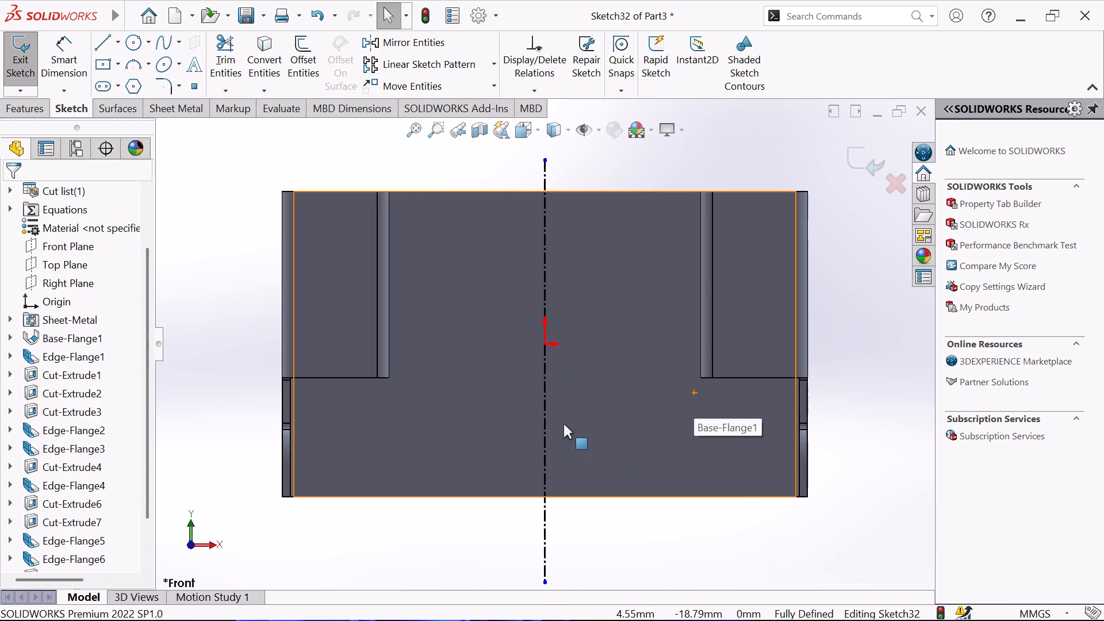
Draw a corner rectangle about 85 mm by 17 mm on the base's long edge opposite the return flanges, spanning the centerline.
click(118, 63)
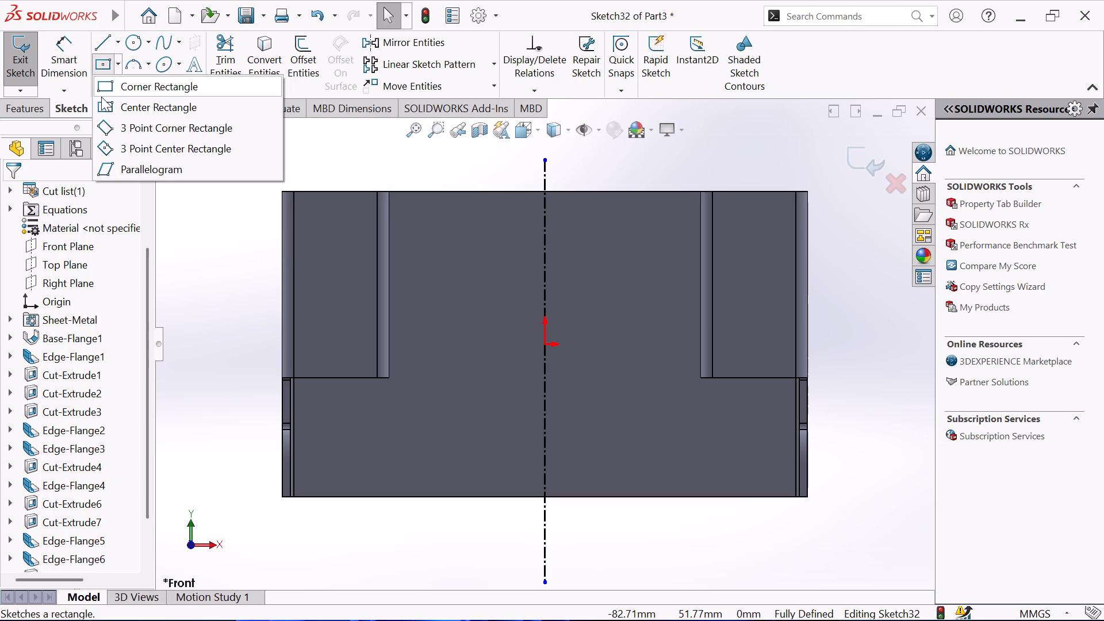
click(104, 89)
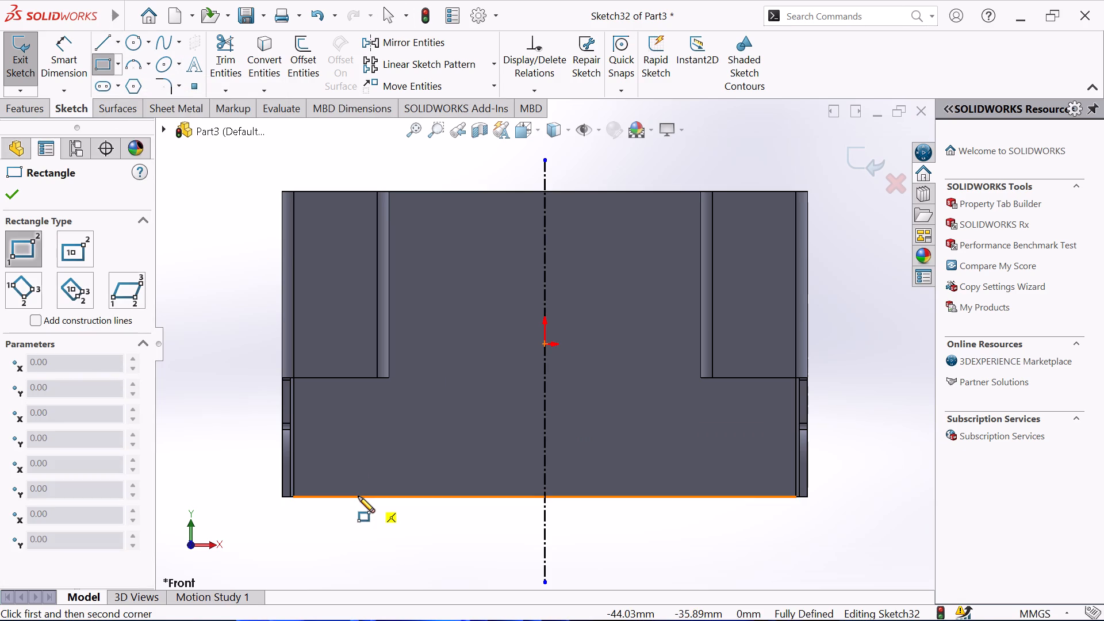
click(358, 496)
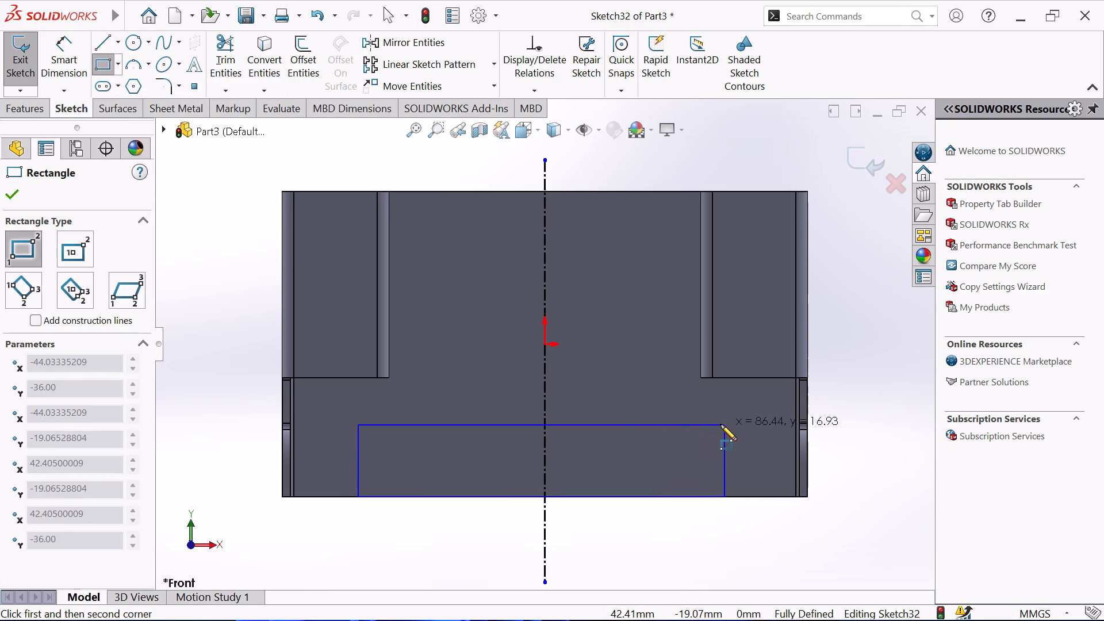
click(720, 424)
right_click(857, 393)
click(884, 406)
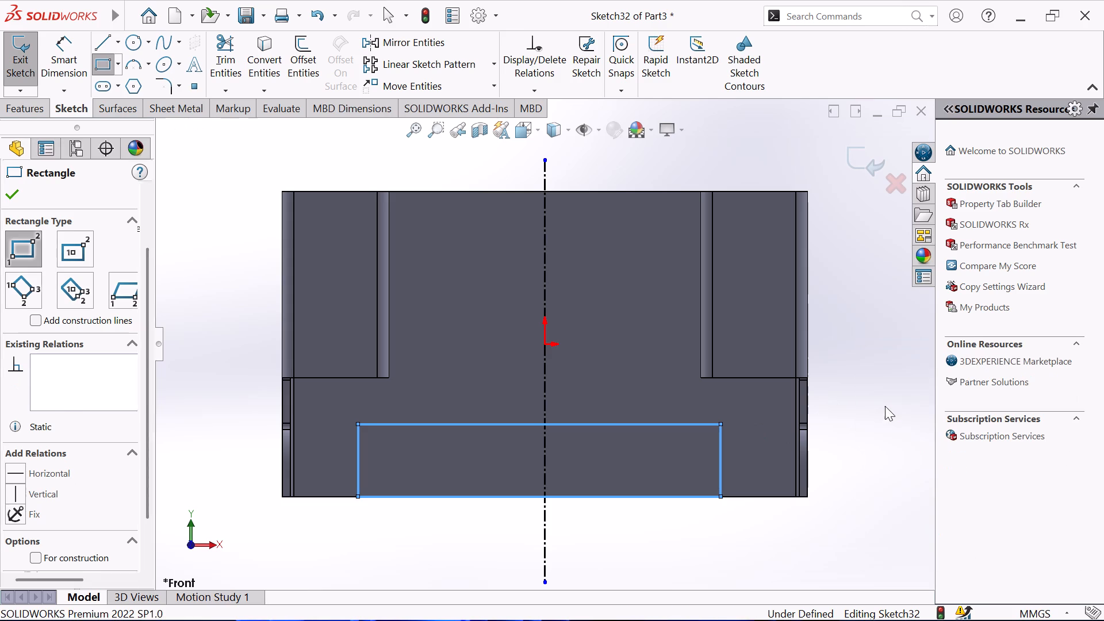
Dimension the rectangle to 20 mm high and 96 mm wide.
click(70, 51)
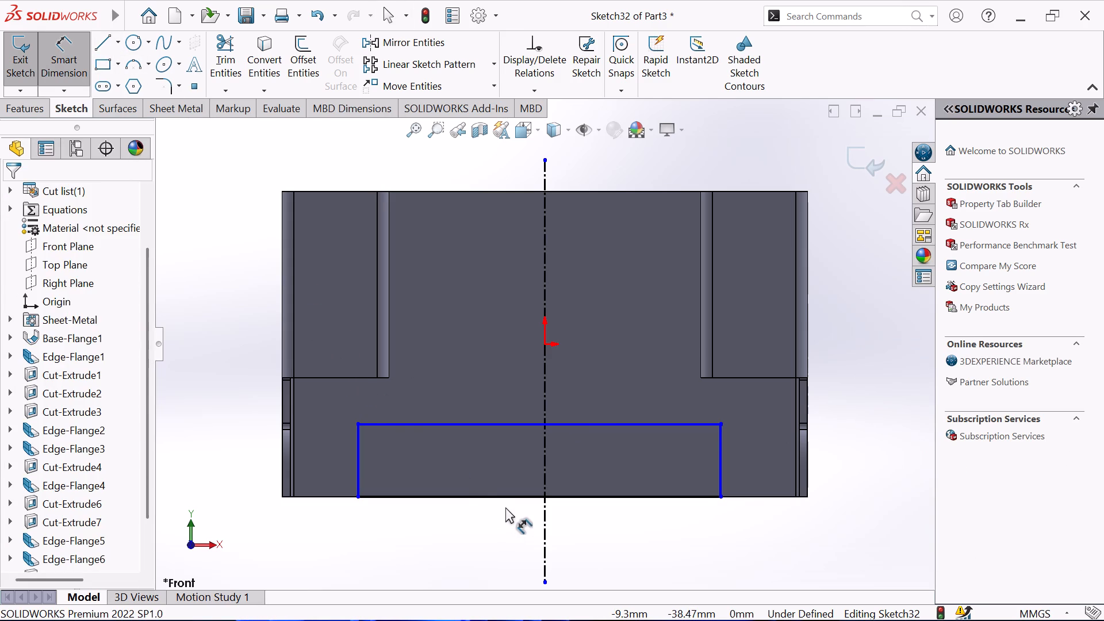
click(360, 458)
click(394, 457)
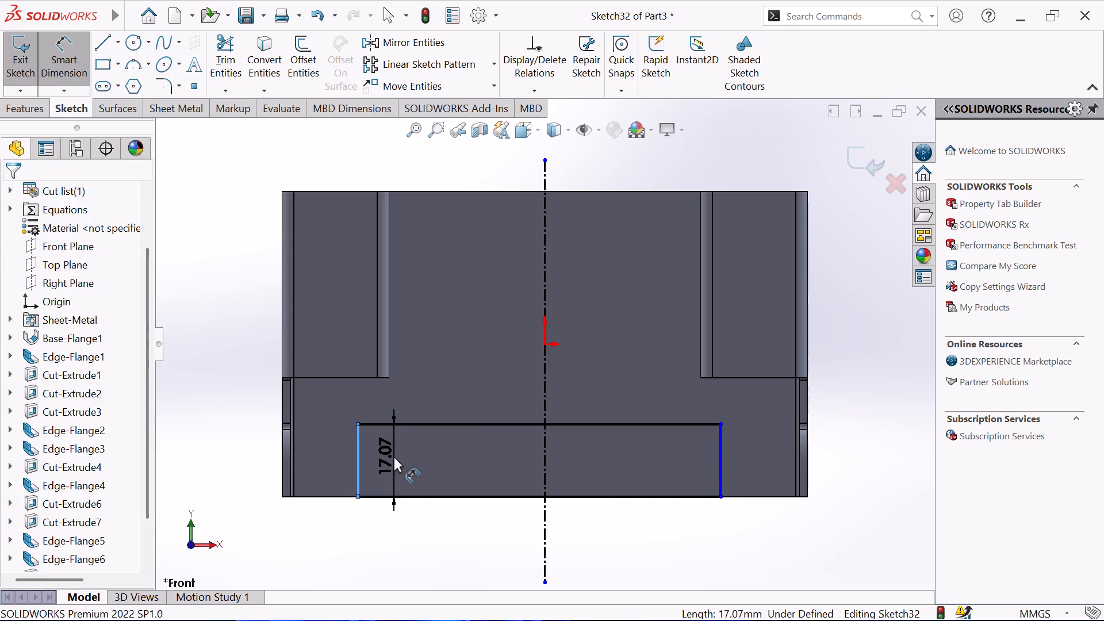
key(2)
key(0)
key(Return)
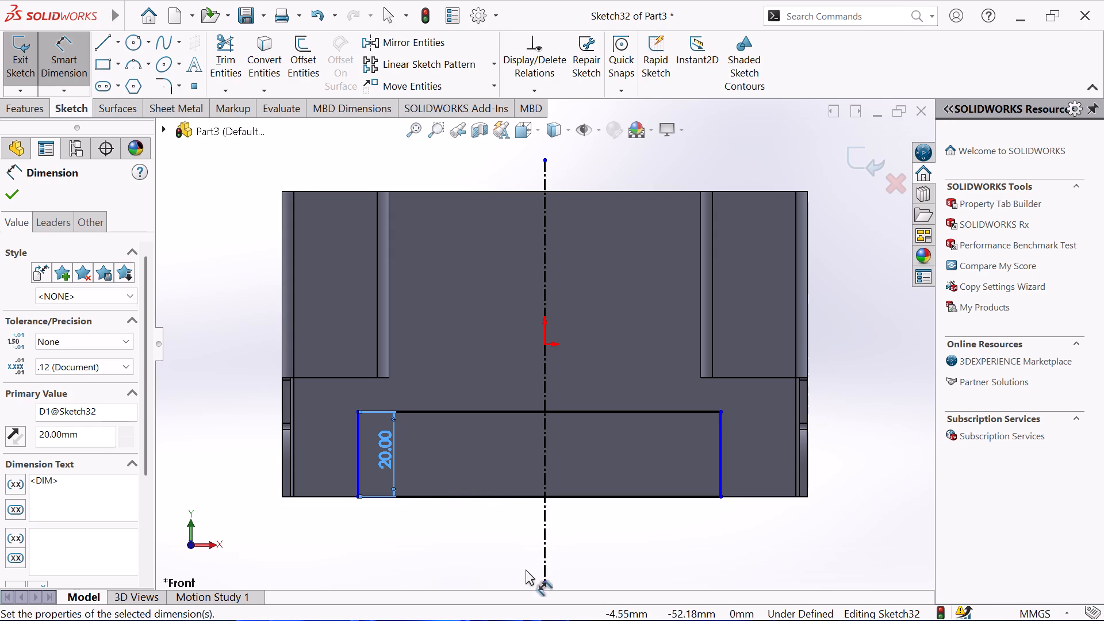
click(357, 500)
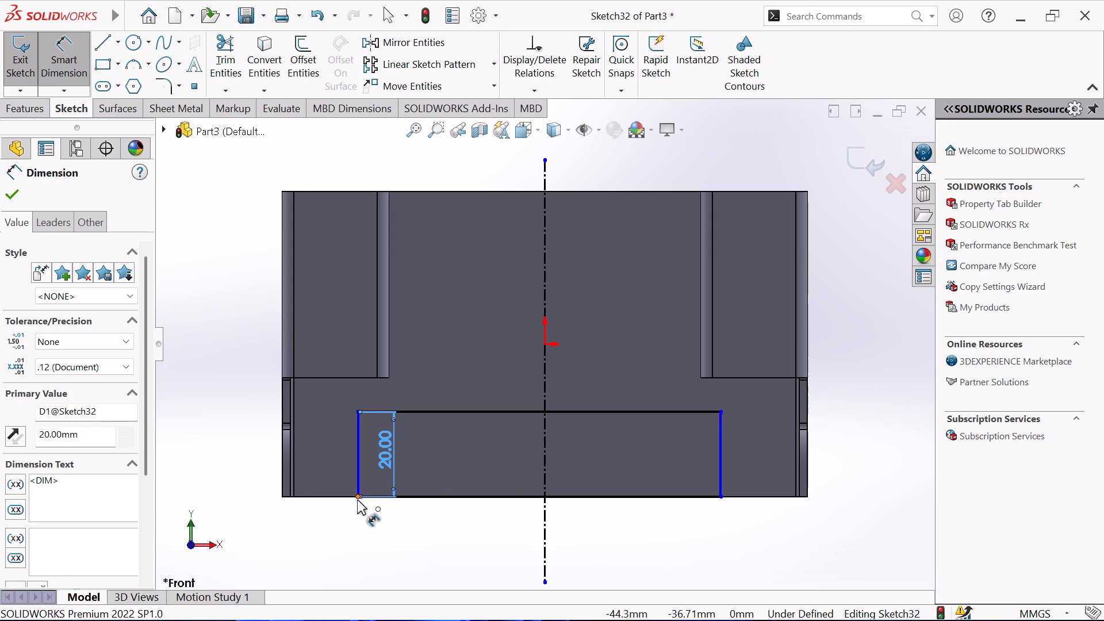
click(723, 497)
click(588, 534)
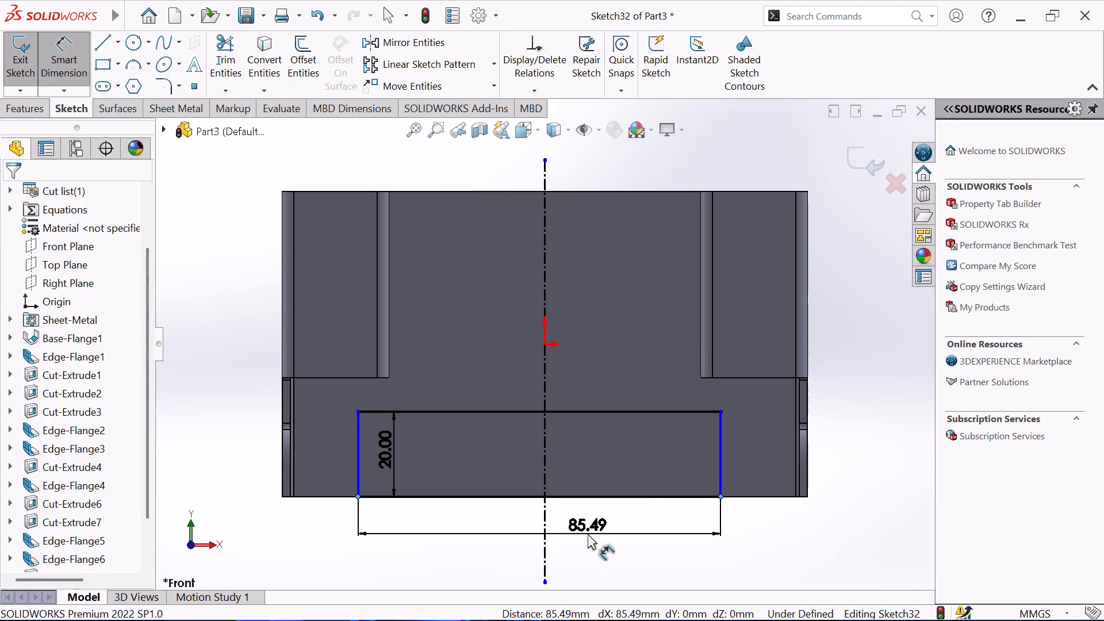
text(96)
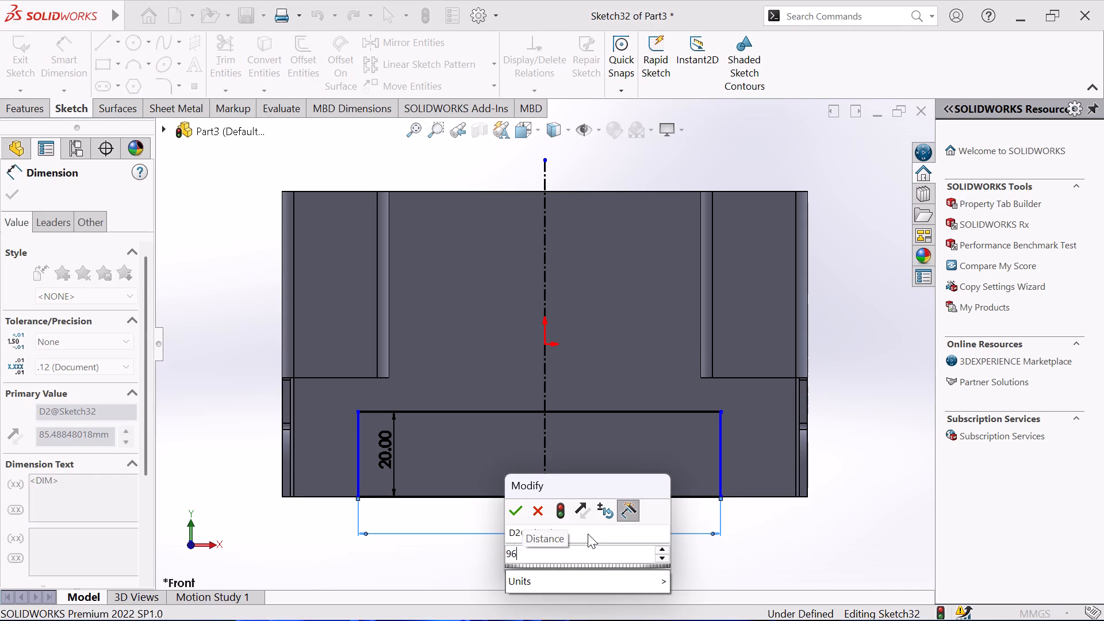
key(Return)
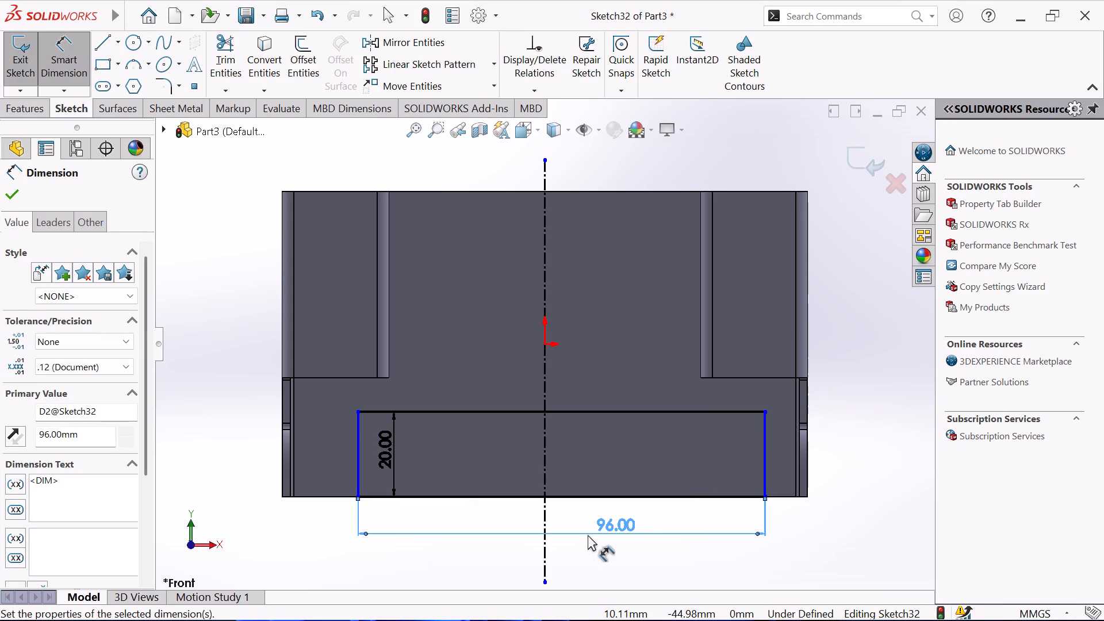
right_click(785, 547)
click(861, 508)
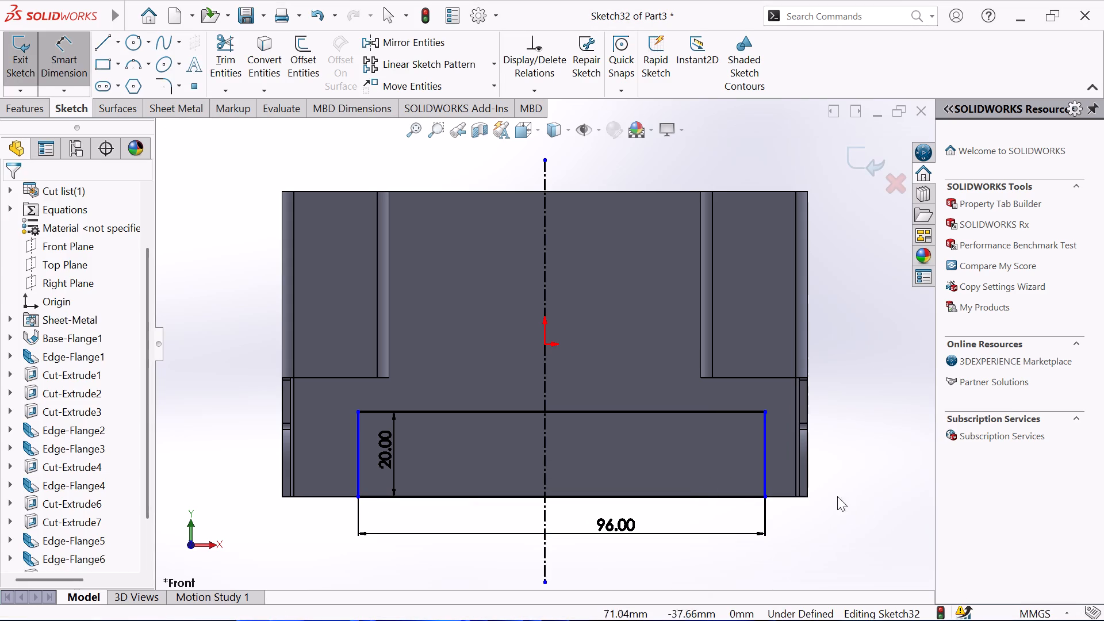
Make the rectangle's two corners on the base edge symmetric about the vertical centerline.
click(549, 94)
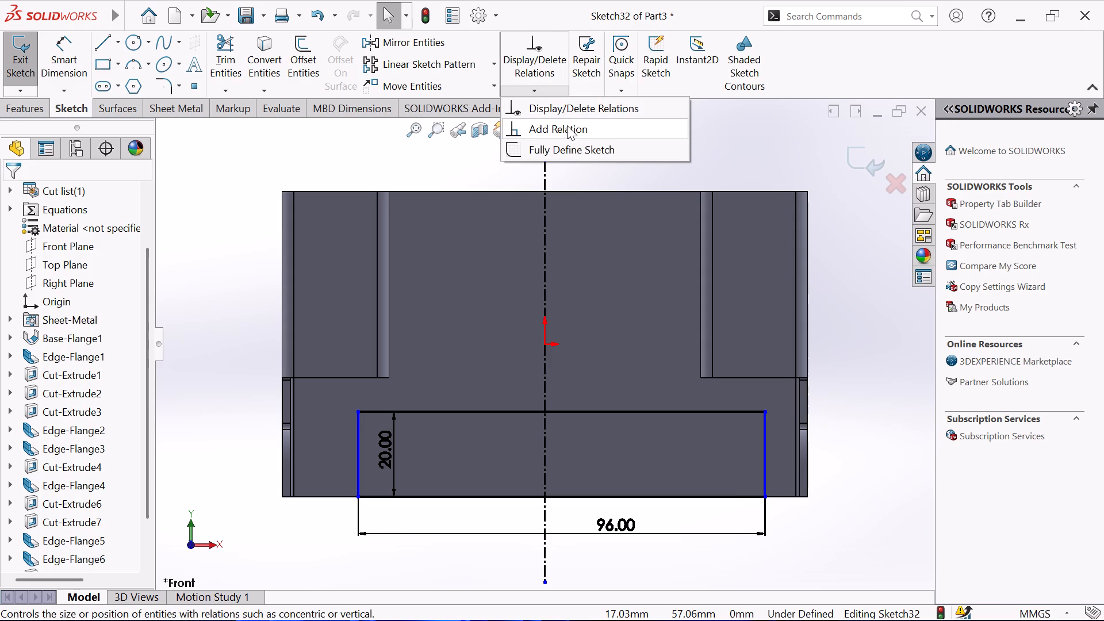
click(568, 126)
click(766, 497)
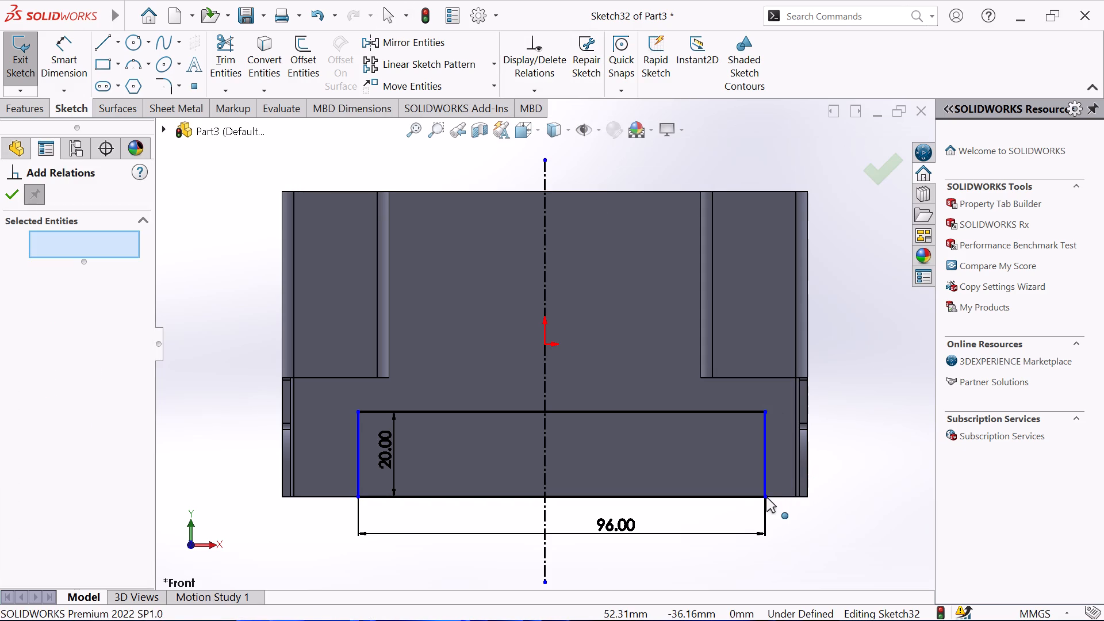
click(359, 499)
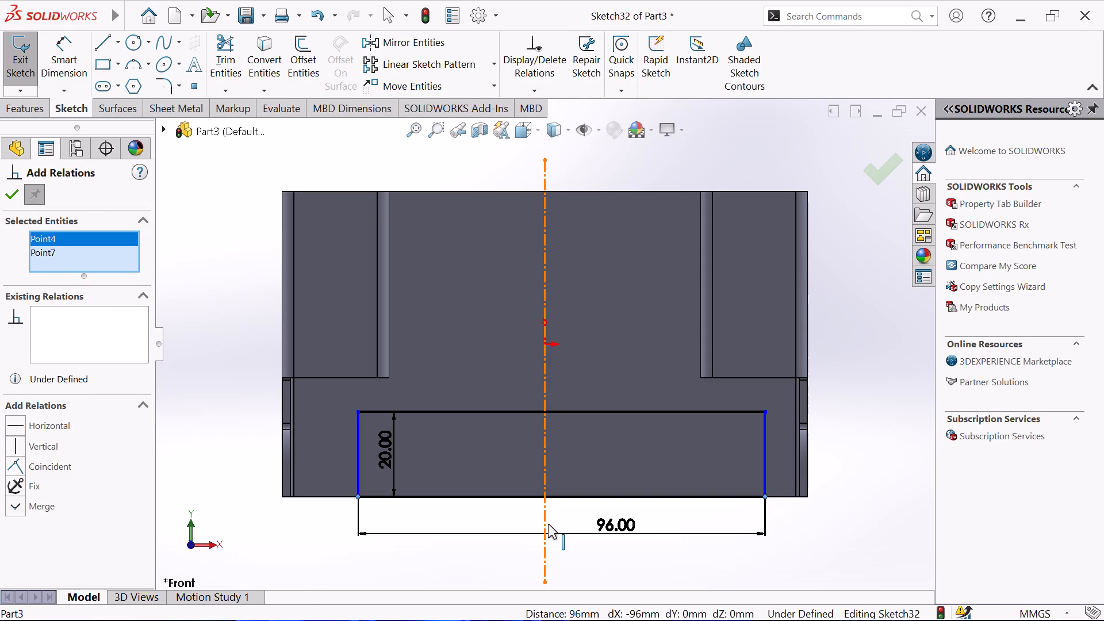
click(547, 524)
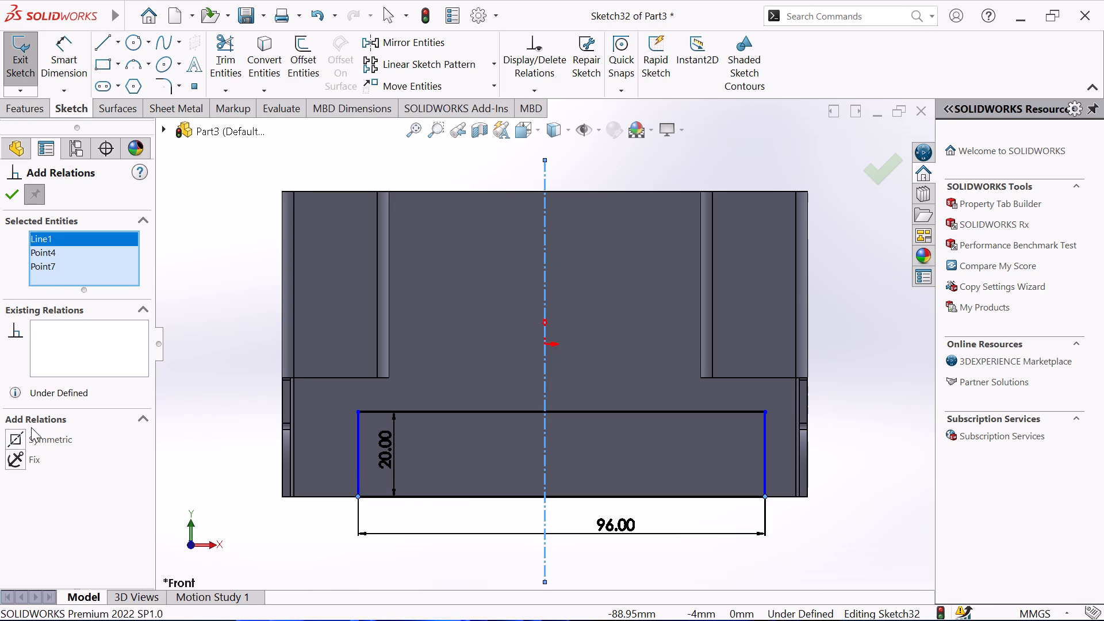
click(13, 441)
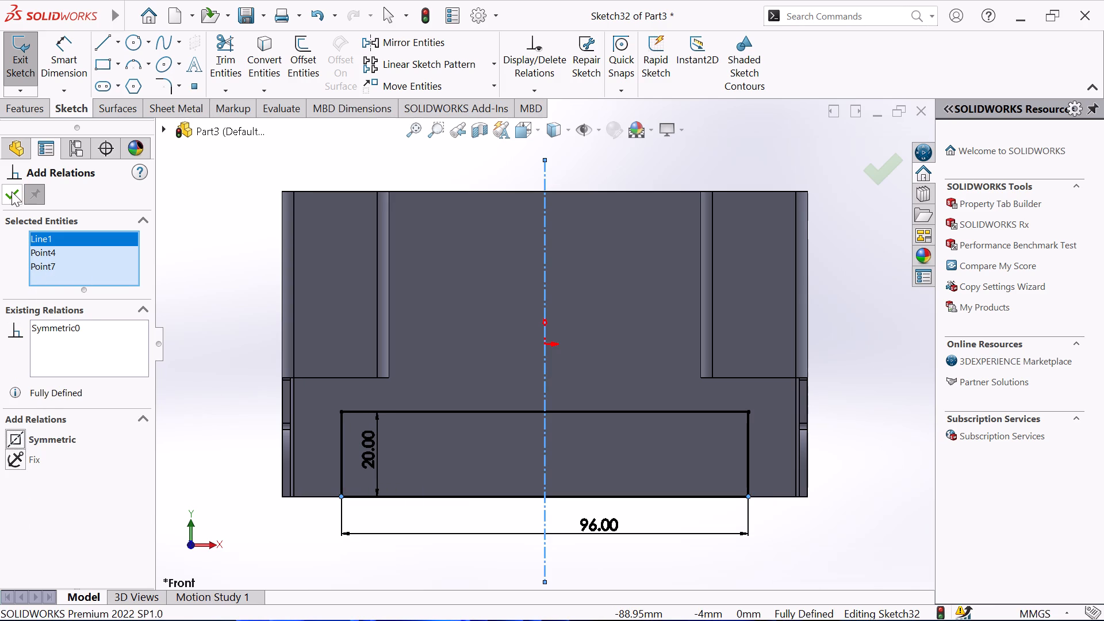
click(11, 191)
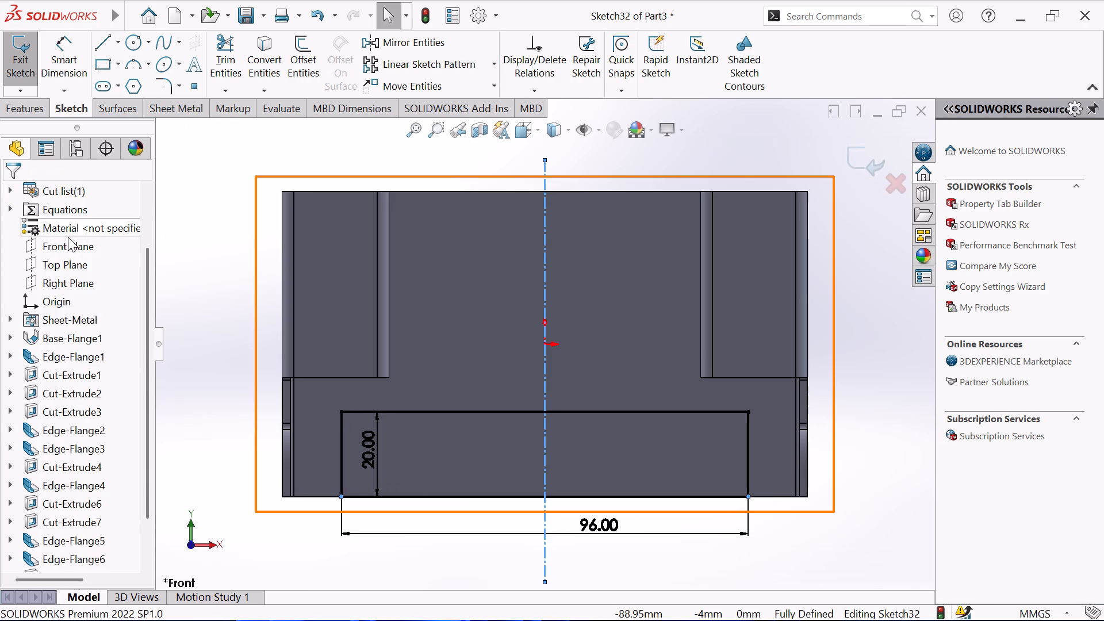
Cut-extrude the rectangle through the base as a blind normal cut 10 mm deep.
click(17, 112)
click(243, 46)
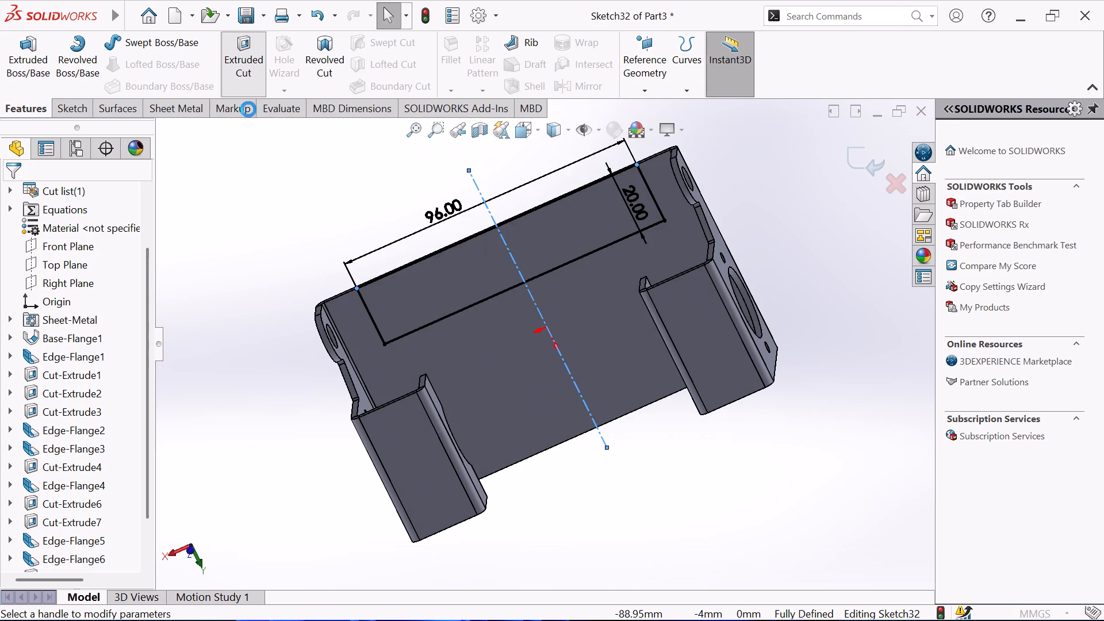
click(8, 193)
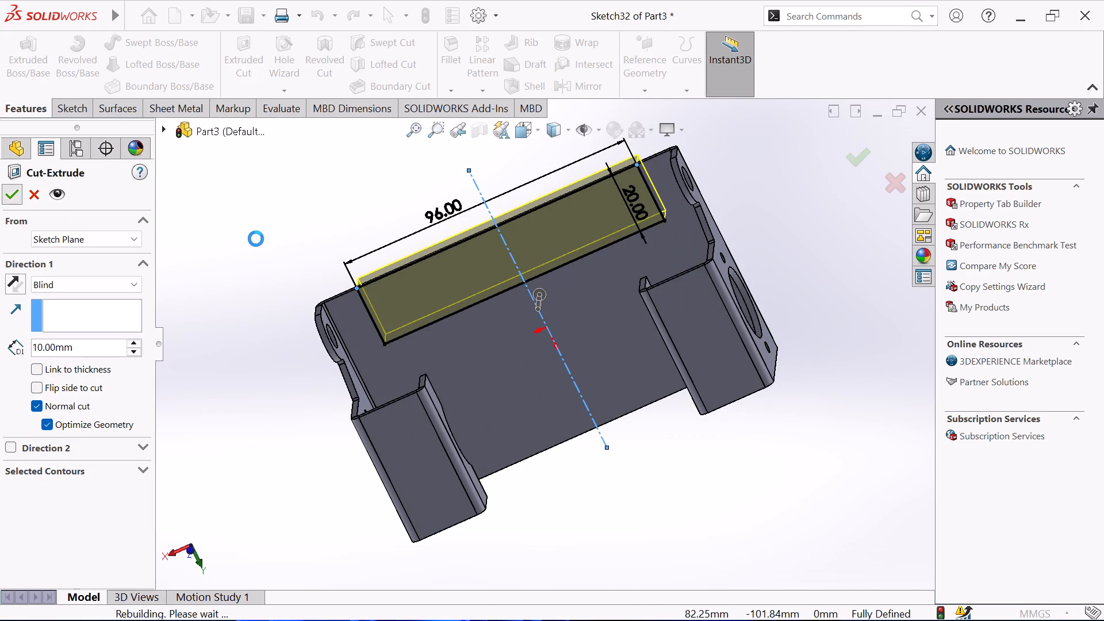
click(277, 226)
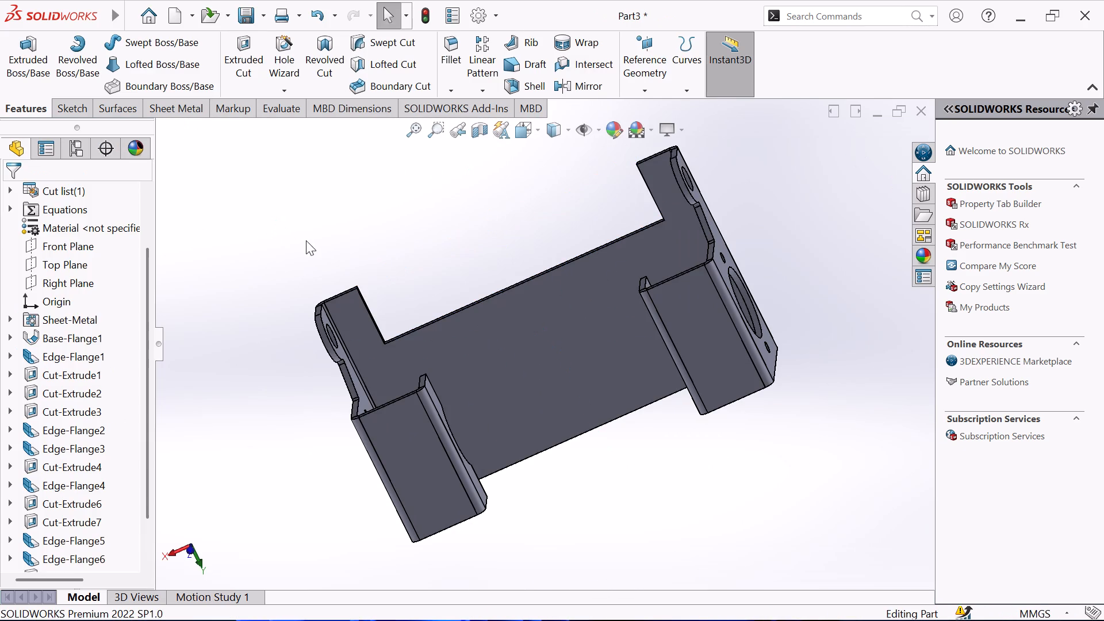
Fillet the two outer corners where the rectangular notch meets the base's long edge with a 2 mm radius.
middle_drag(308, 237, 338, 162)
middle_click(338, 162)
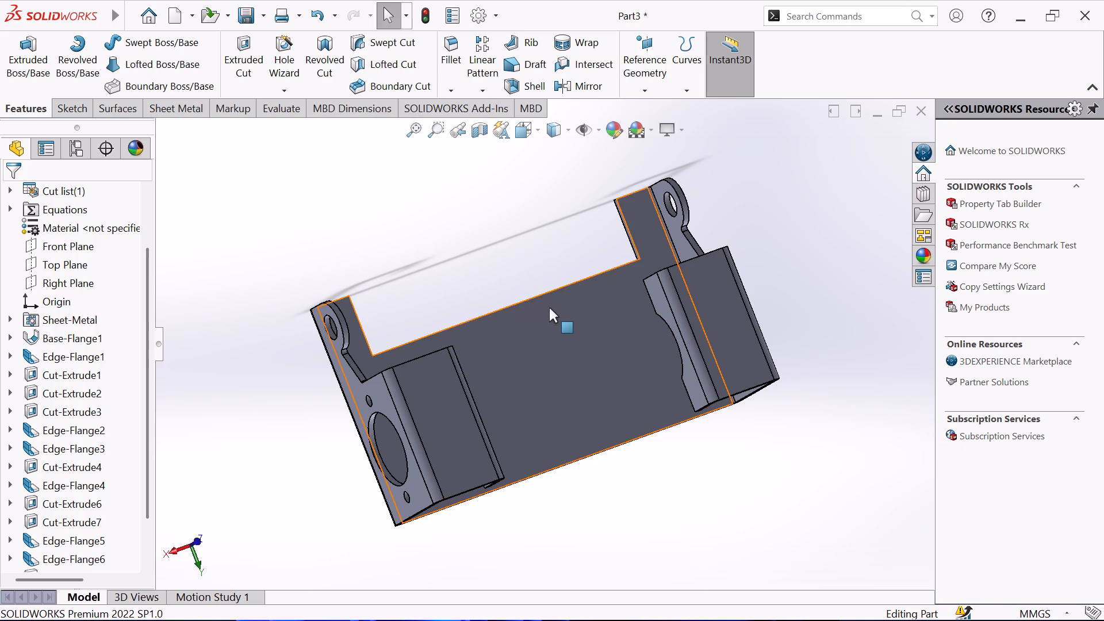
scroll(535, 235, down, 3)
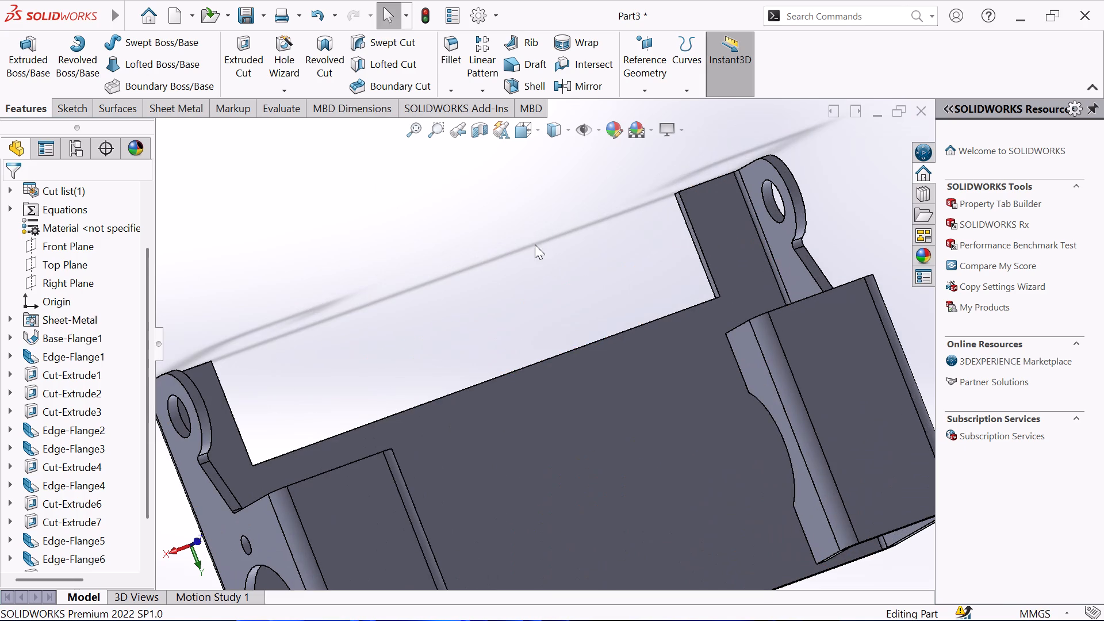
click(454, 44)
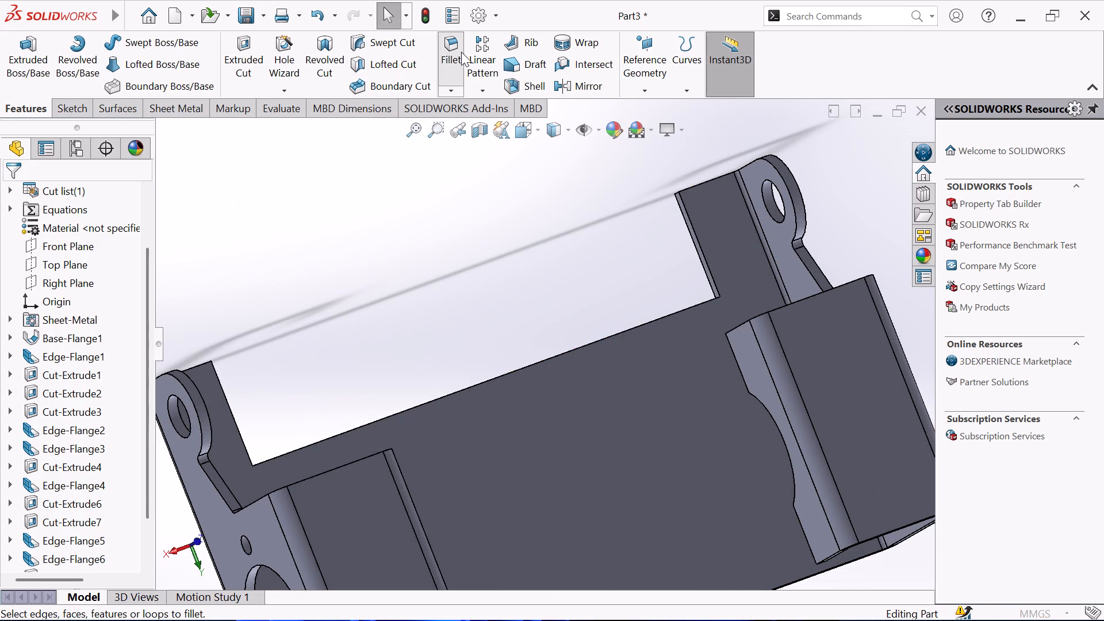
key(5)
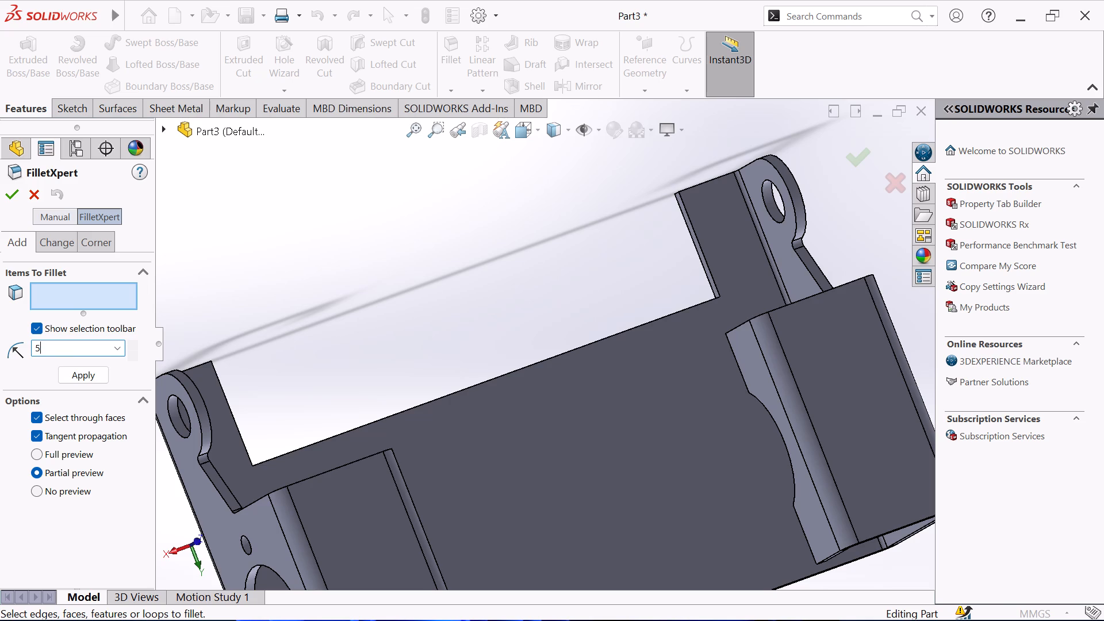
key(Return)
scroll(627, 197, down, 2)
middle_drag(637, 216, 671, 206)
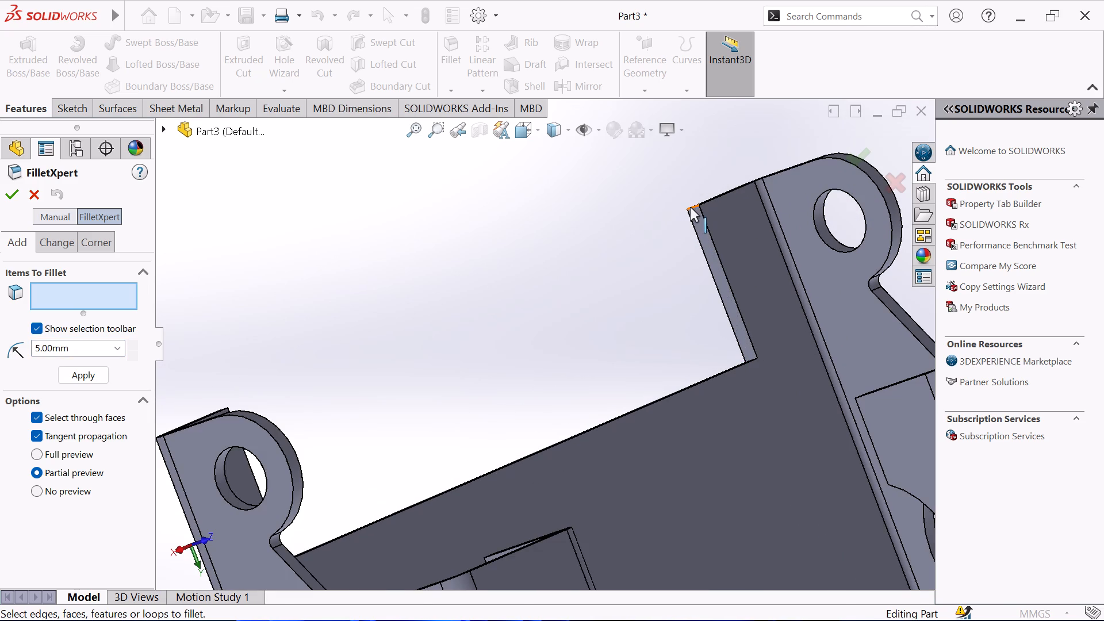
click(691, 207)
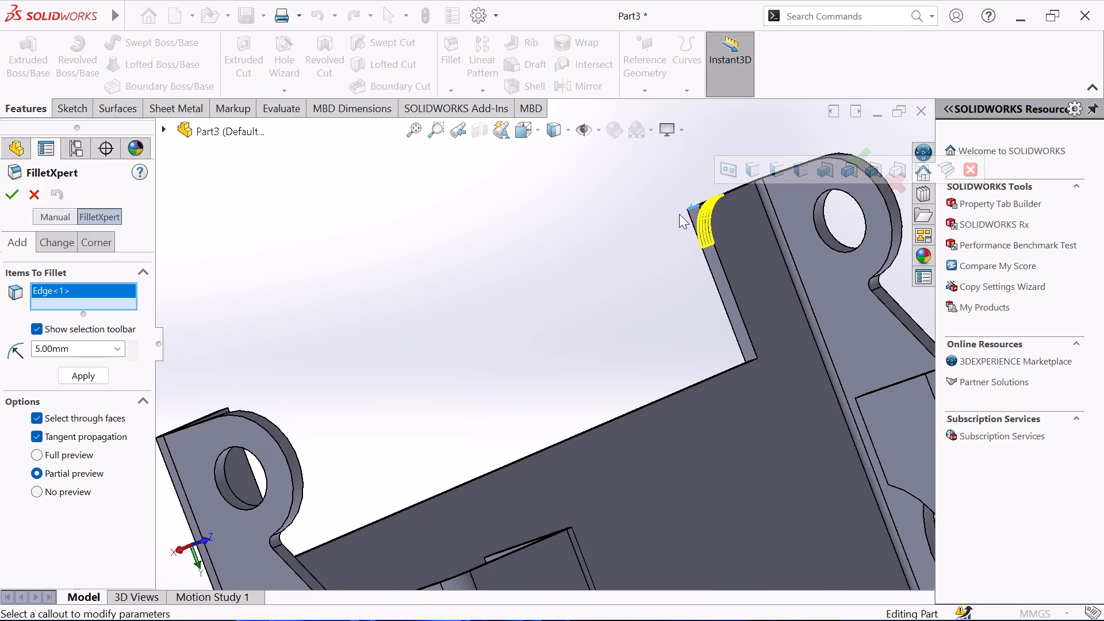
middle_drag(284, 376, 275, 378)
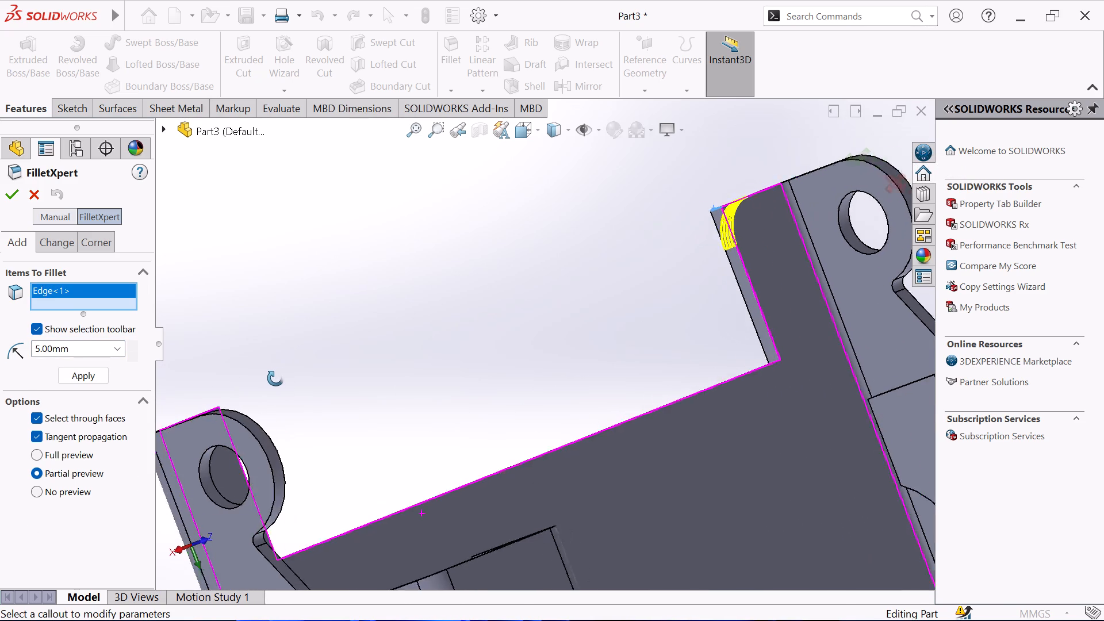
middle_drag(275, 378, 264, 383)
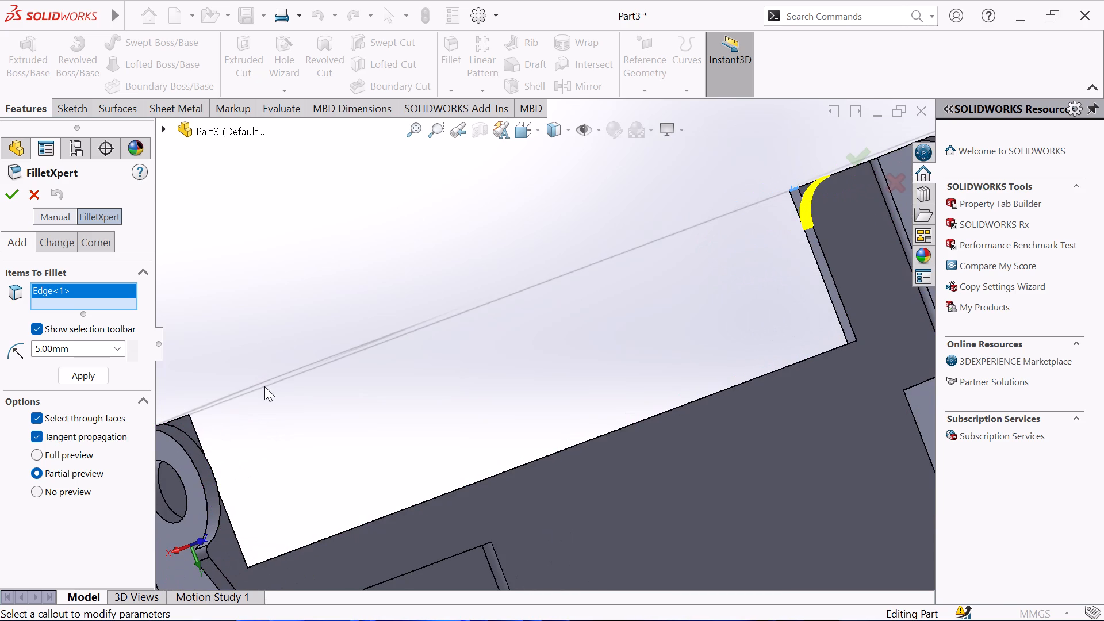
double_click(73, 351)
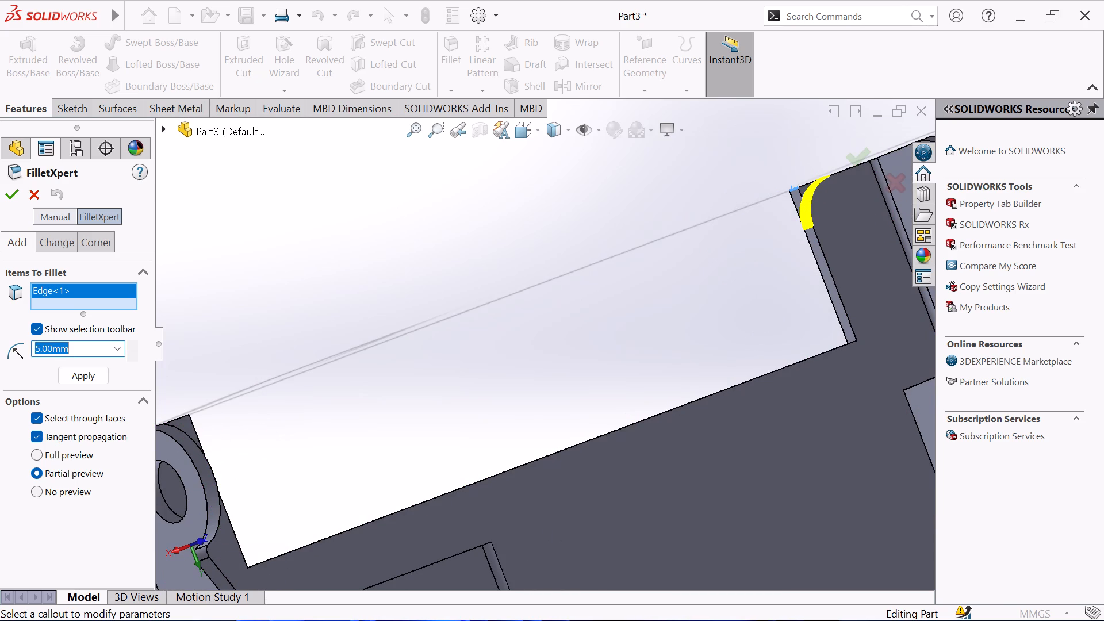
key(2)
key(Return)
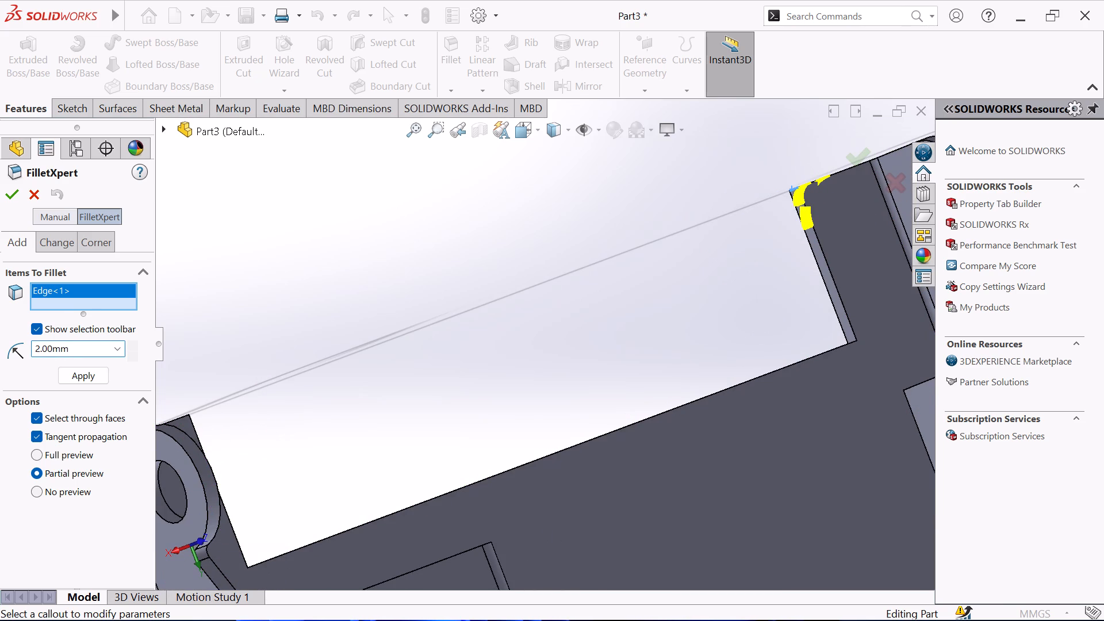
click(412, 359)
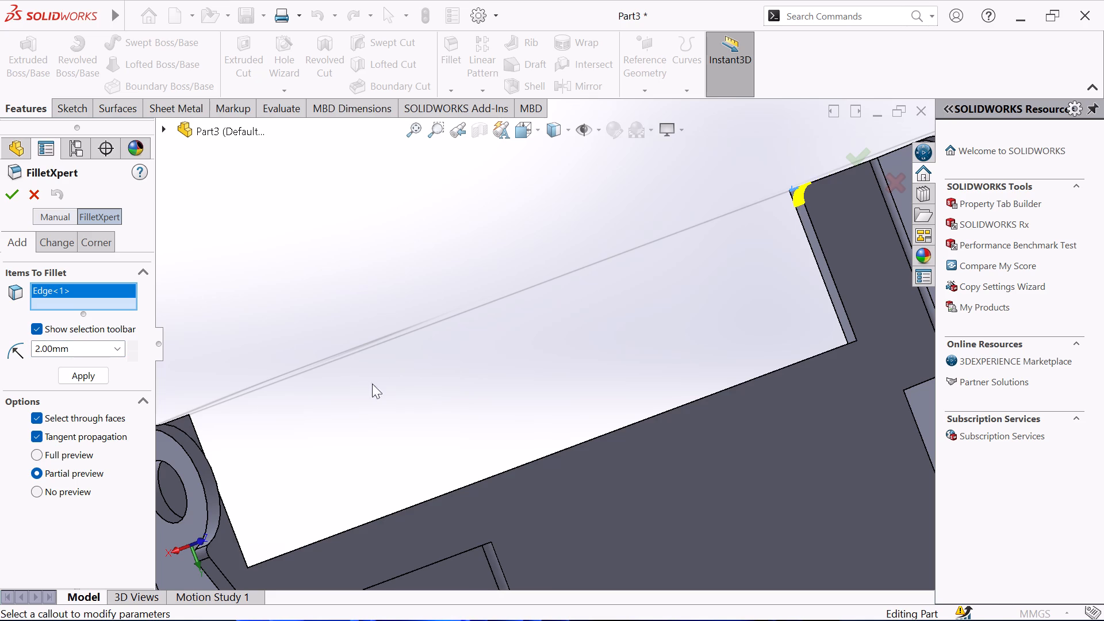
middle_drag(216, 420, 202, 435)
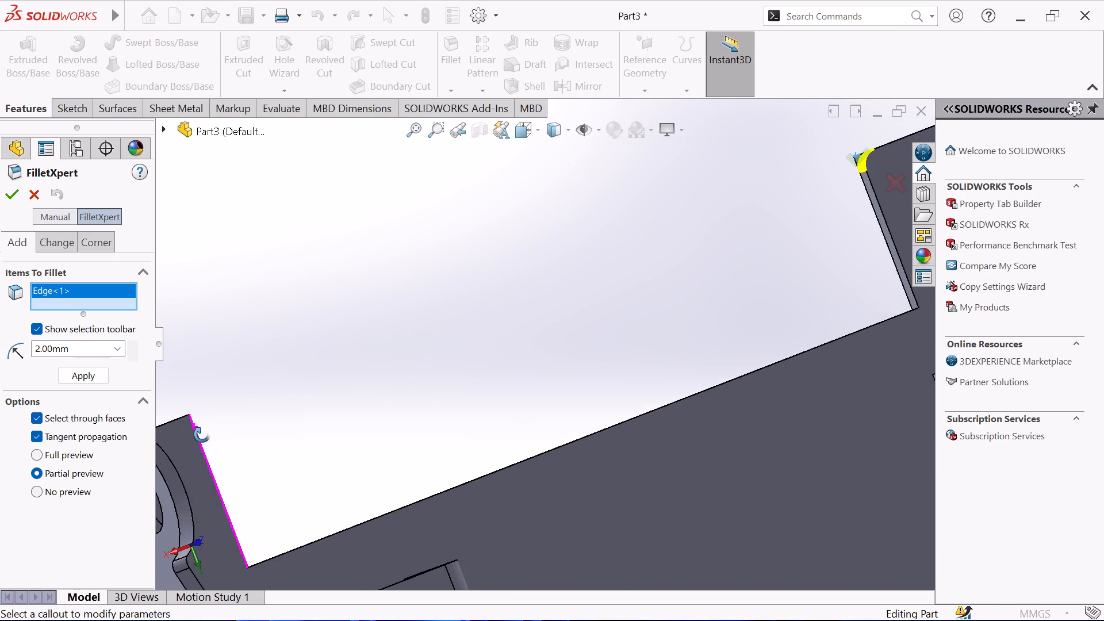
middle_drag(202, 435, 205, 492)
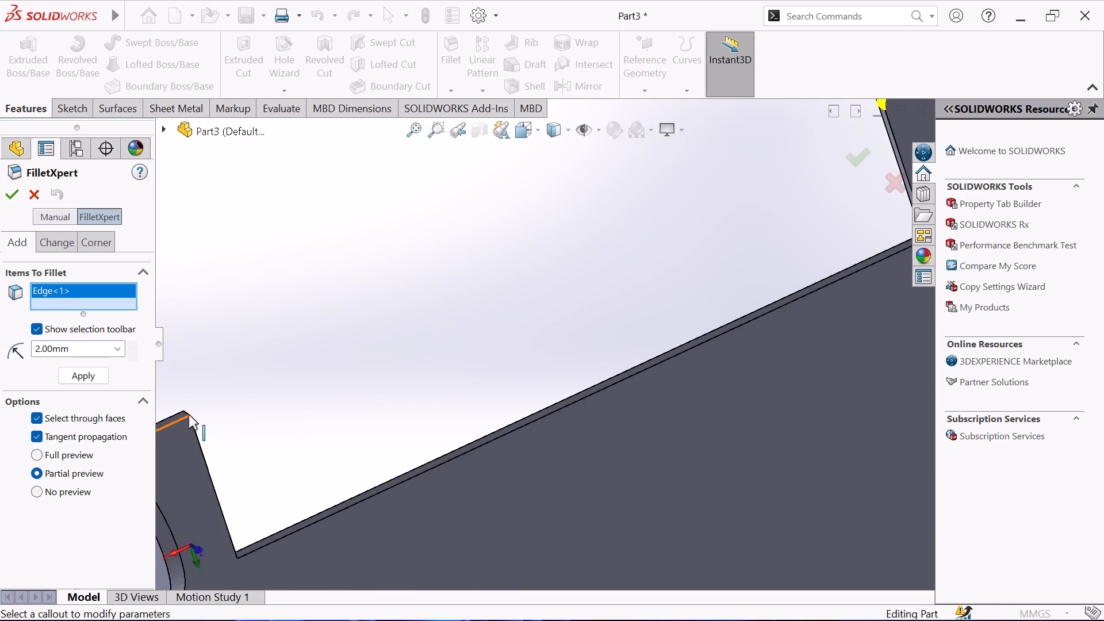
click(189, 412)
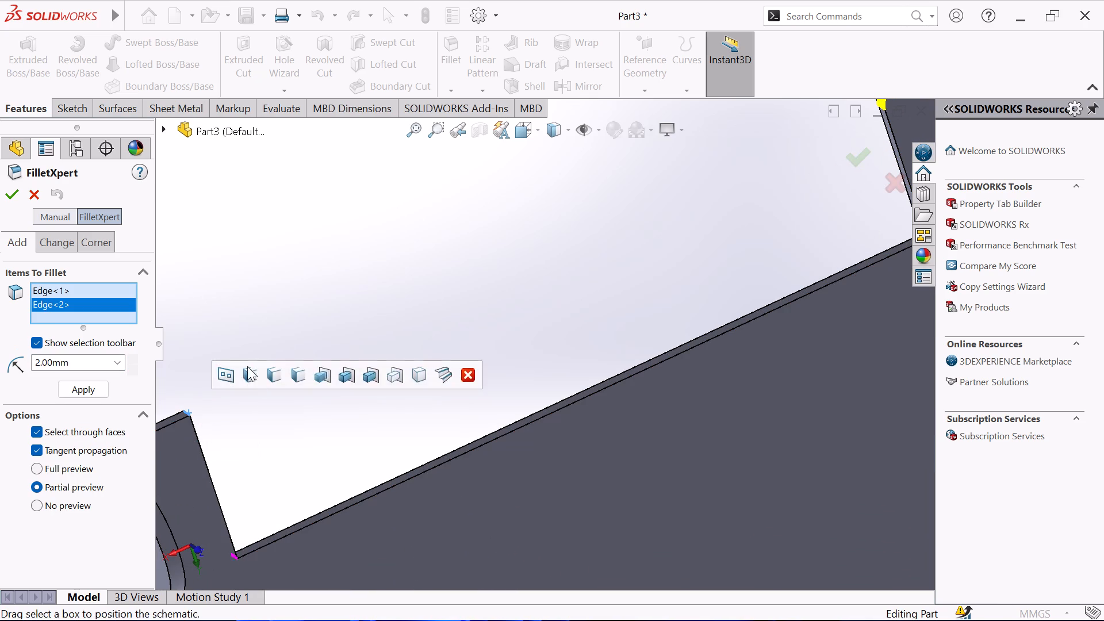
click(13, 199)
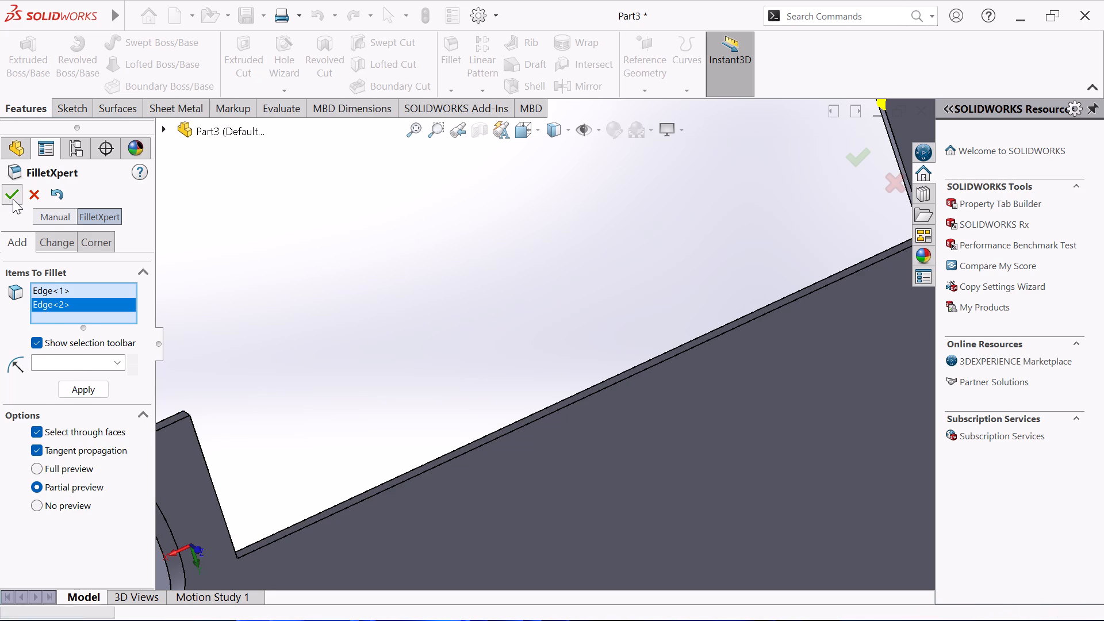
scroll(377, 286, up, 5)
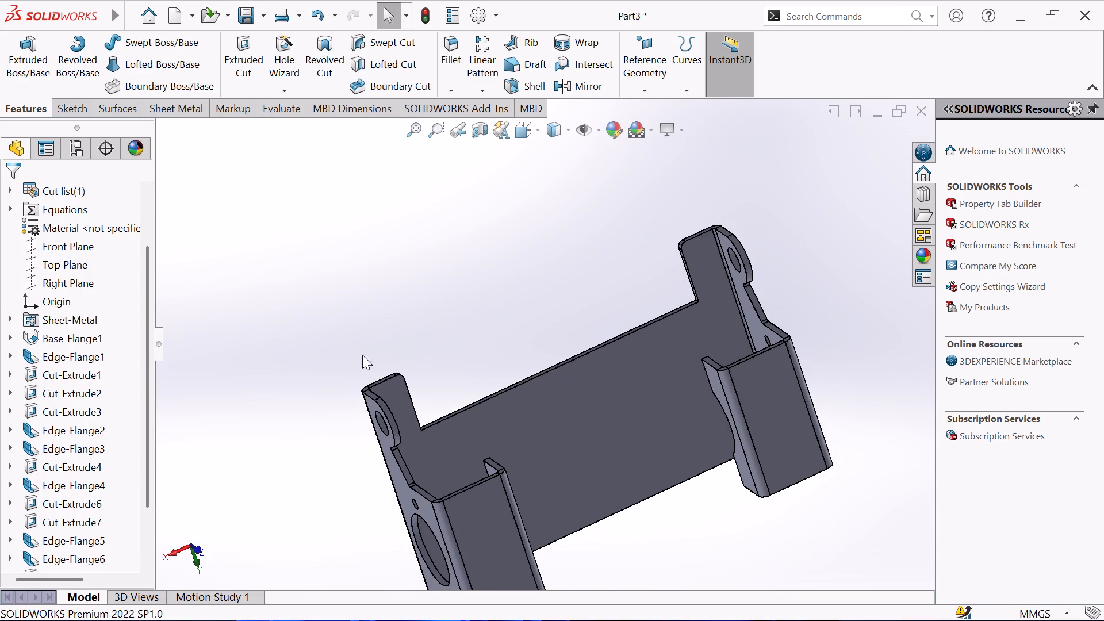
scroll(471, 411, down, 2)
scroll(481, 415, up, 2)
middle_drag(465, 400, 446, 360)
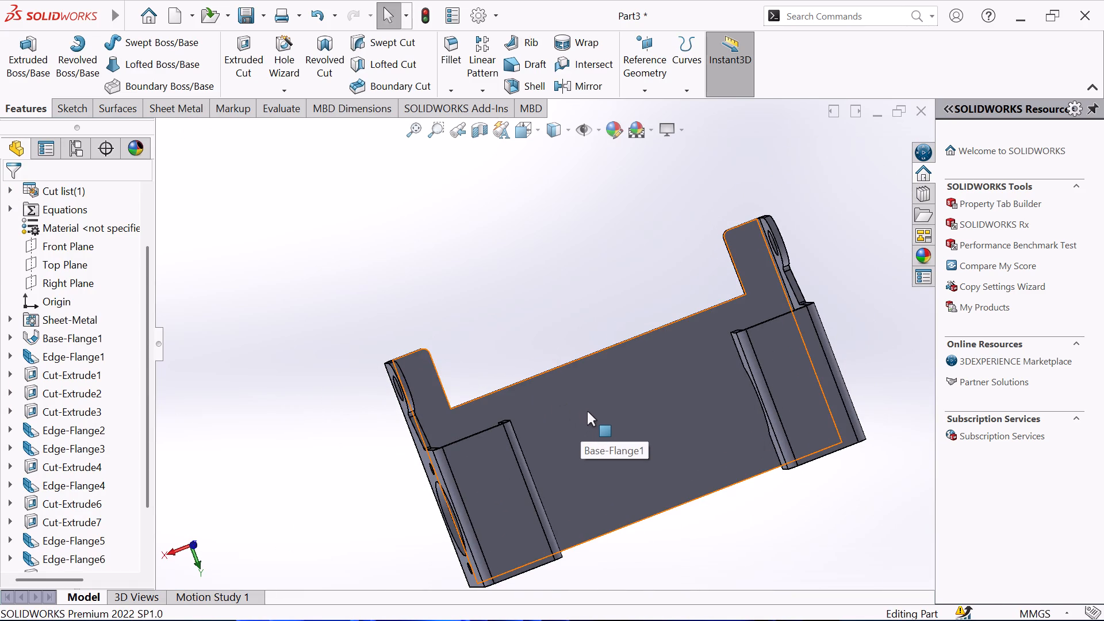
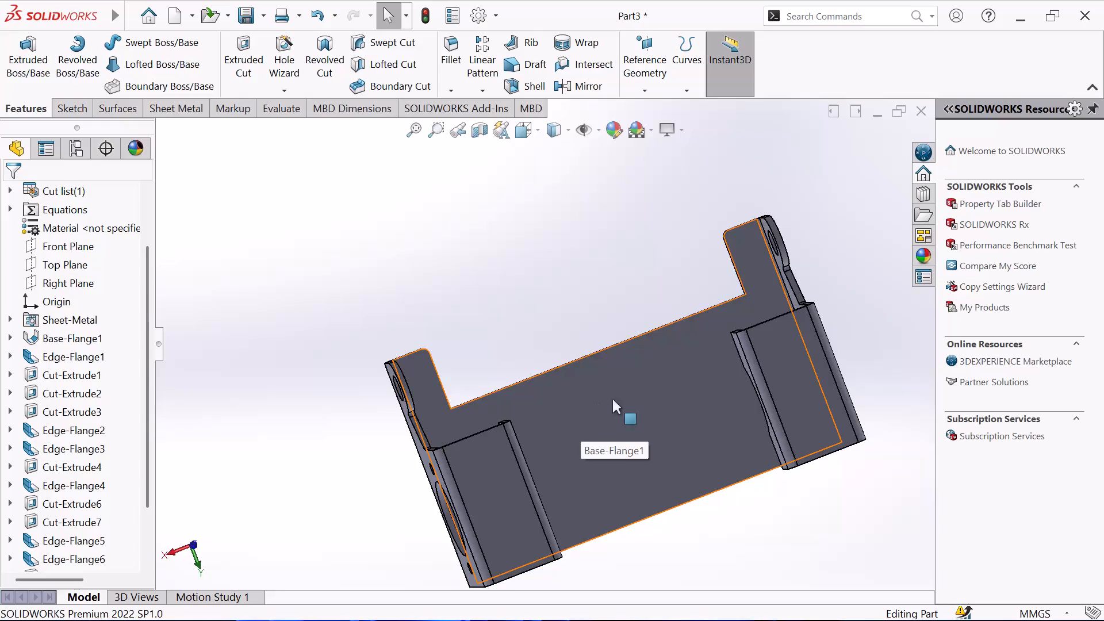
Fillet the two inner corners of the rectangular notch in the base with a 2 mm radius.
scroll(756, 324, down, 2)
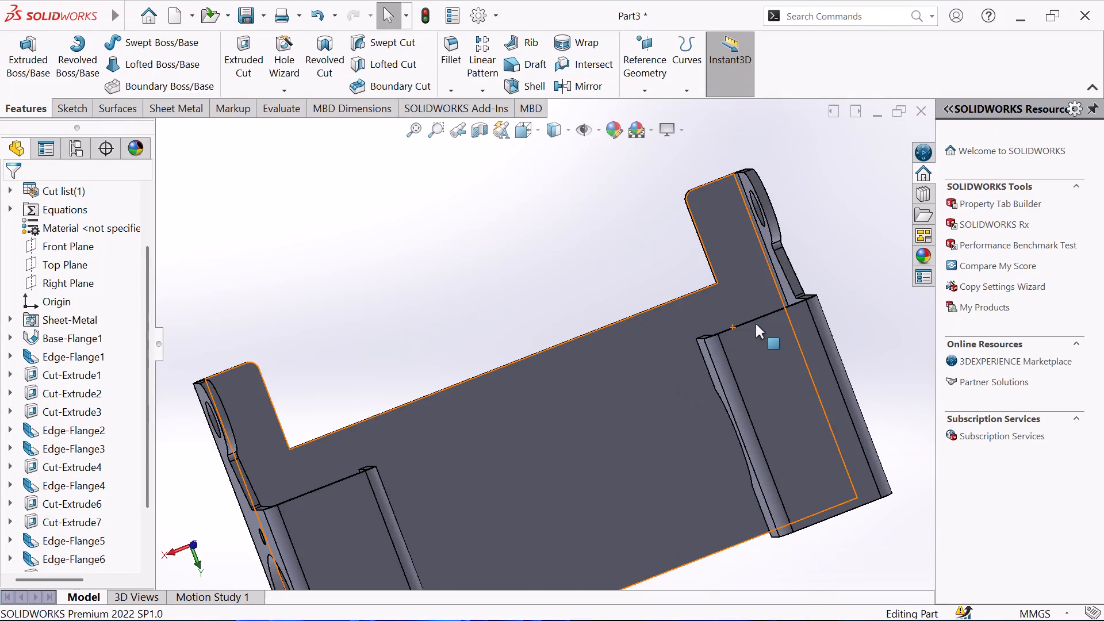
click(447, 39)
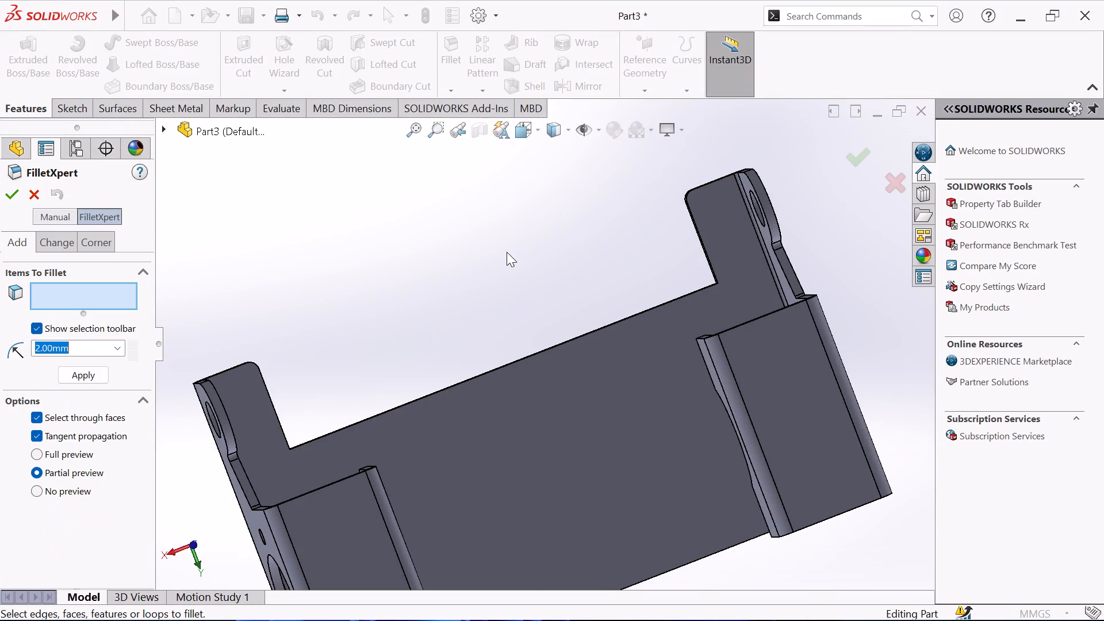
middle_drag(535, 255, 569, 296)
scroll(642, 290, down, 3)
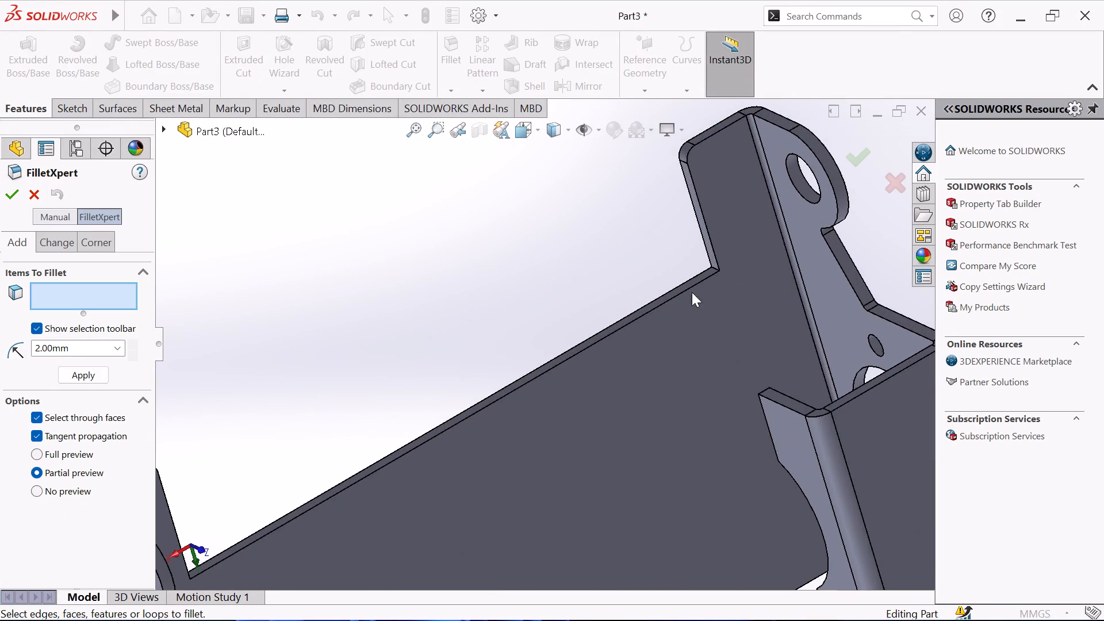
click(722, 267)
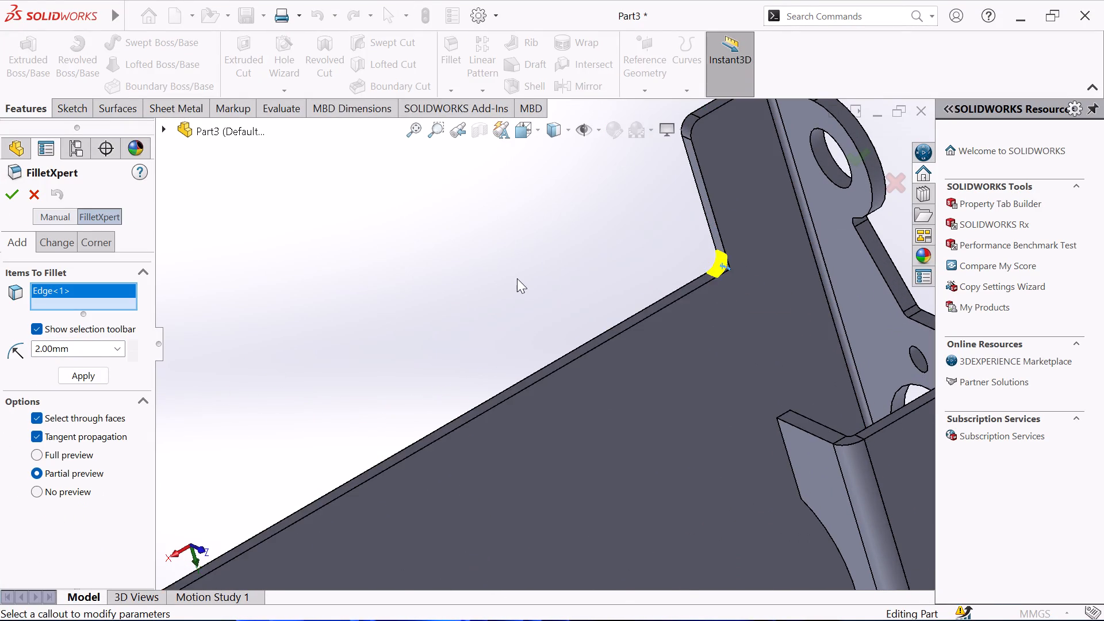
scroll(517, 277, up, 3)
middle_drag(443, 321, 423, 363)
middle_drag(307, 436, 278, 488)
scroll(280, 490, down, 3)
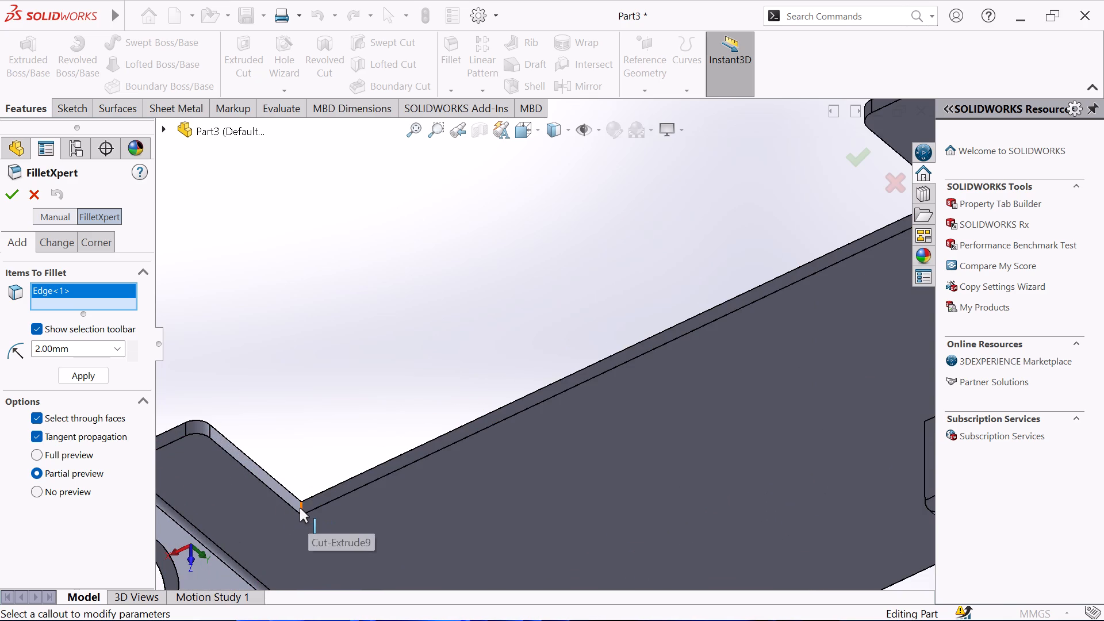
click(300, 507)
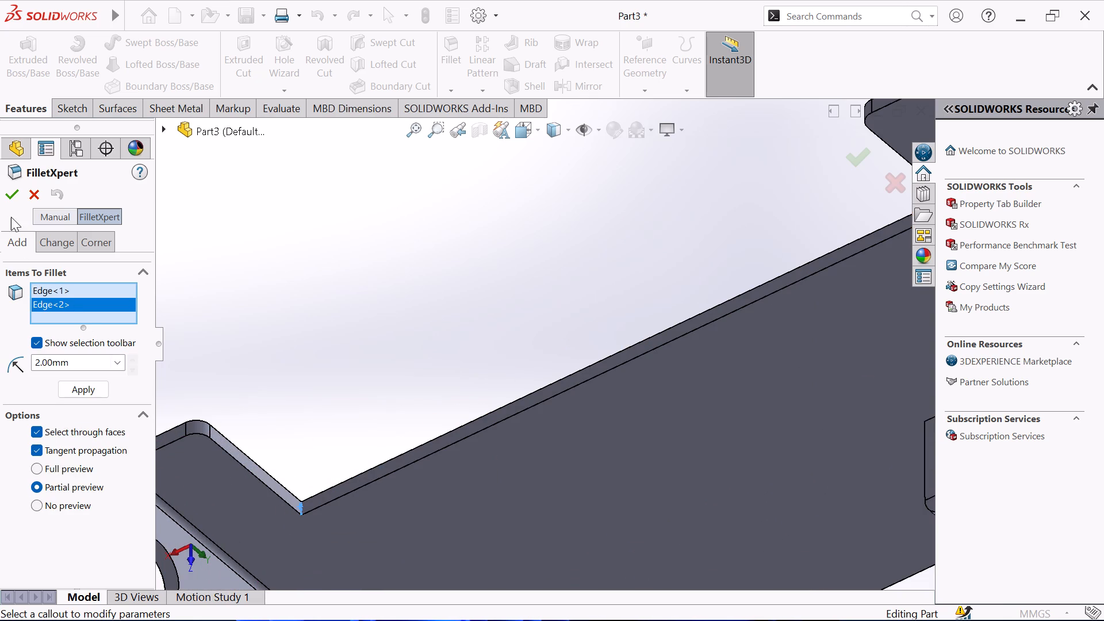
click(9, 201)
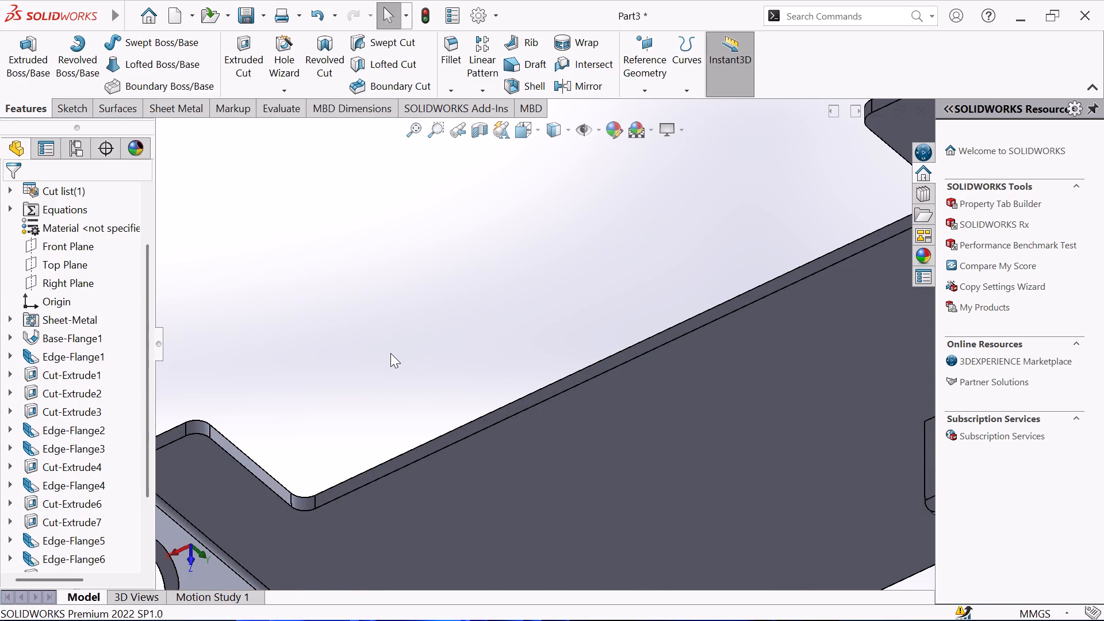
Open a sketch on the base flange's face and draw a vertical centerline about 84 mm long through the origin.
scroll(390, 353, up, 2)
middle_drag(394, 352, 401, 161)
scroll(425, 198, up, 2)
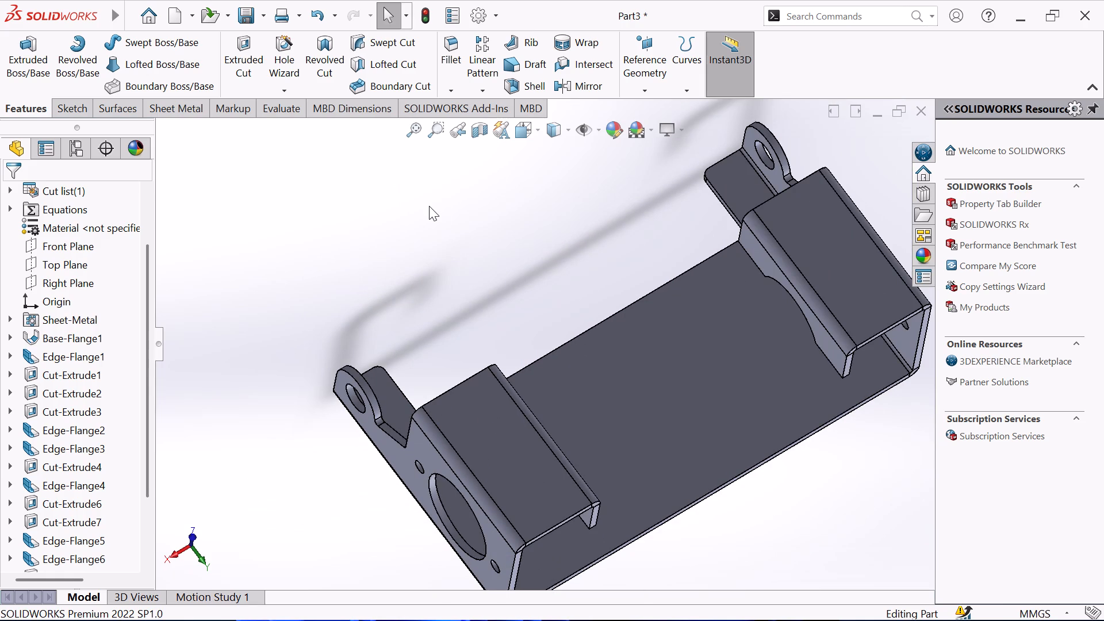
click(682, 470)
click(736, 431)
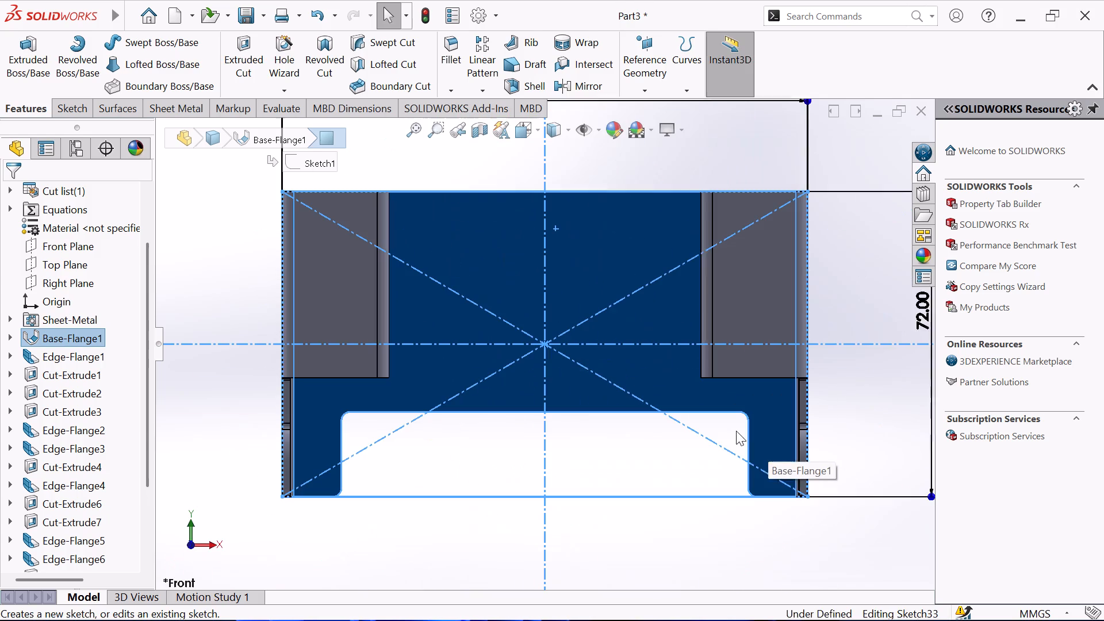
click(505, 520)
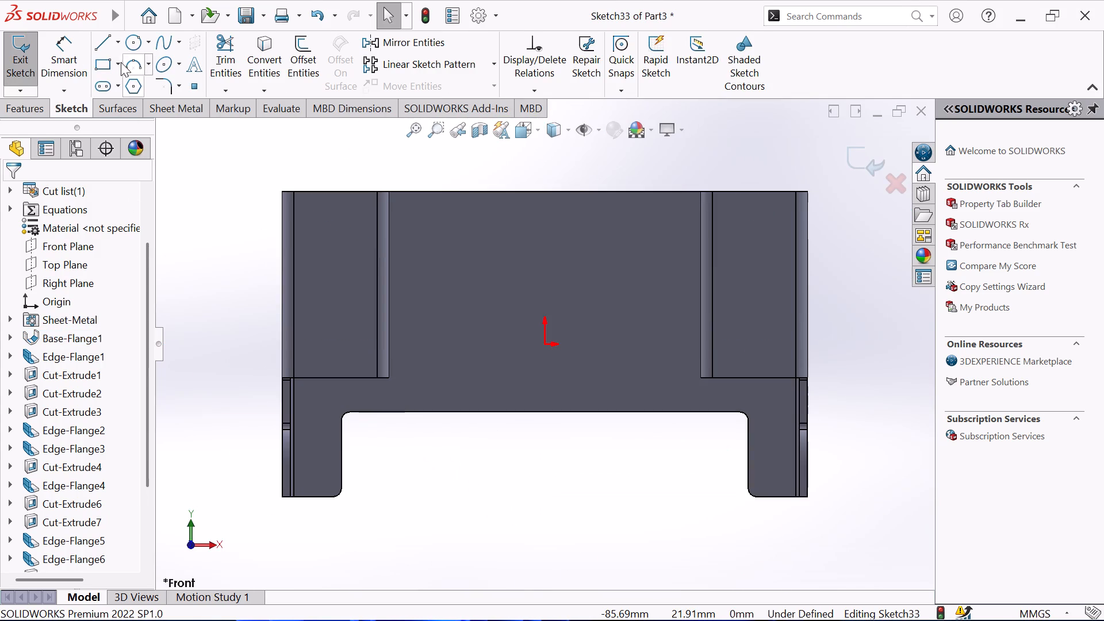
click(117, 64)
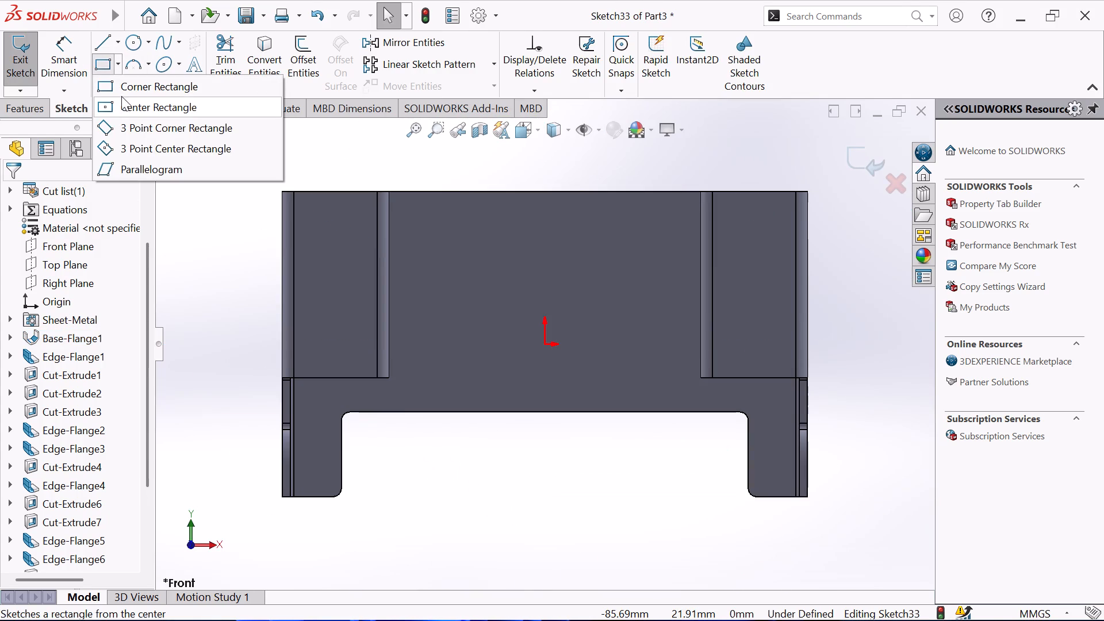
click(114, 37)
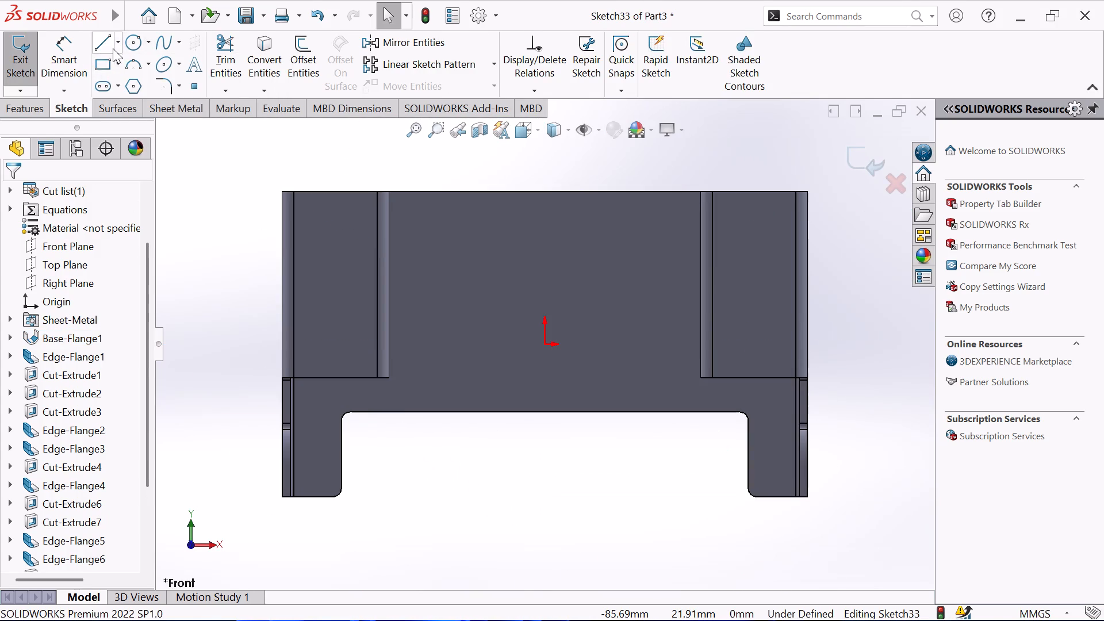
click(119, 37)
click(99, 89)
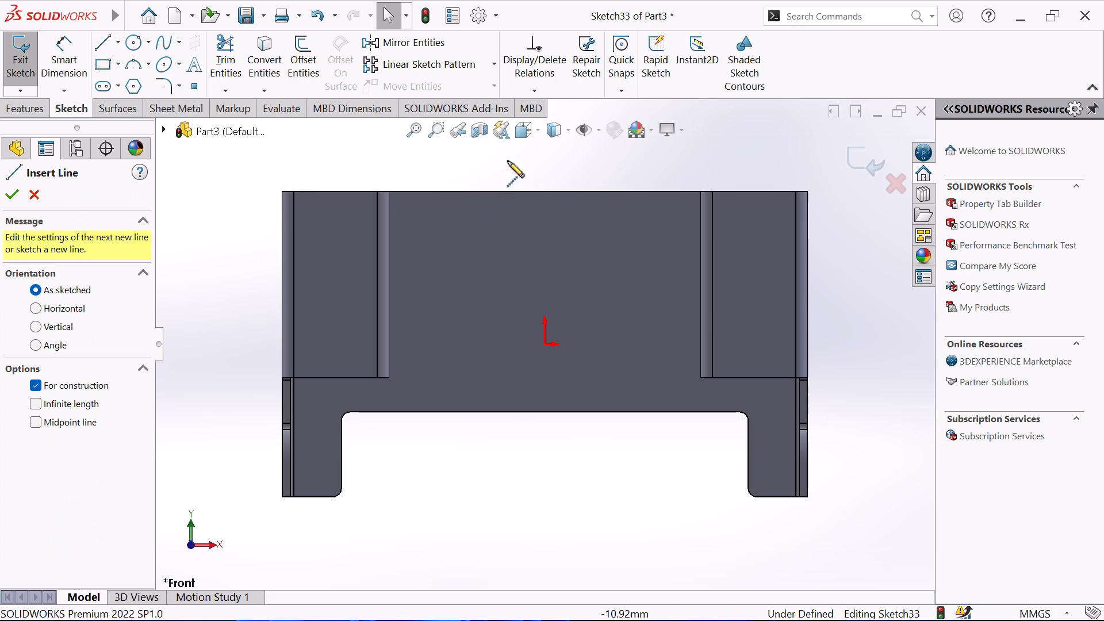
click(545, 151)
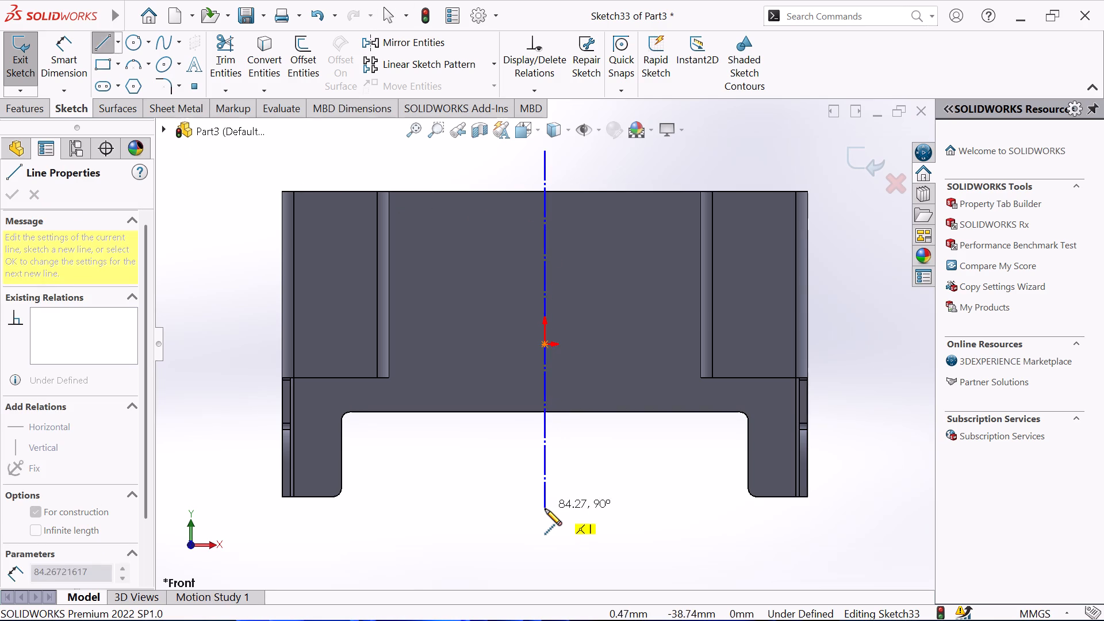
click(545, 509)
right_click(386, 490)
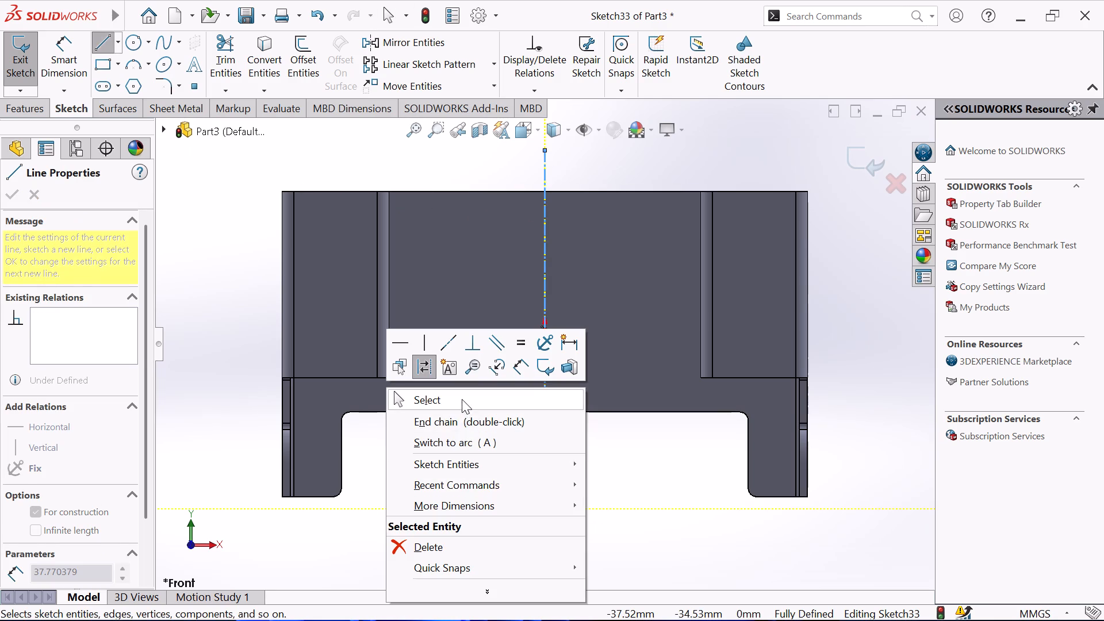
click(462, 399)
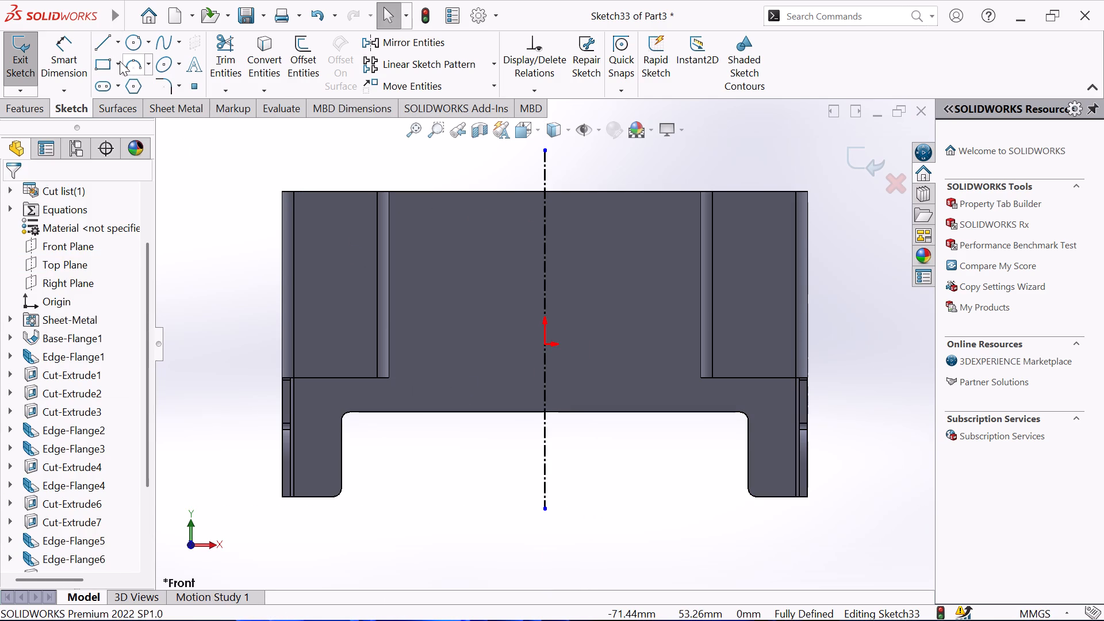
Sketch a center rectangle about 29 mm wide and 16 mm high, centered on the centerline above the origin.
click(117, 60)
click(103, 109)
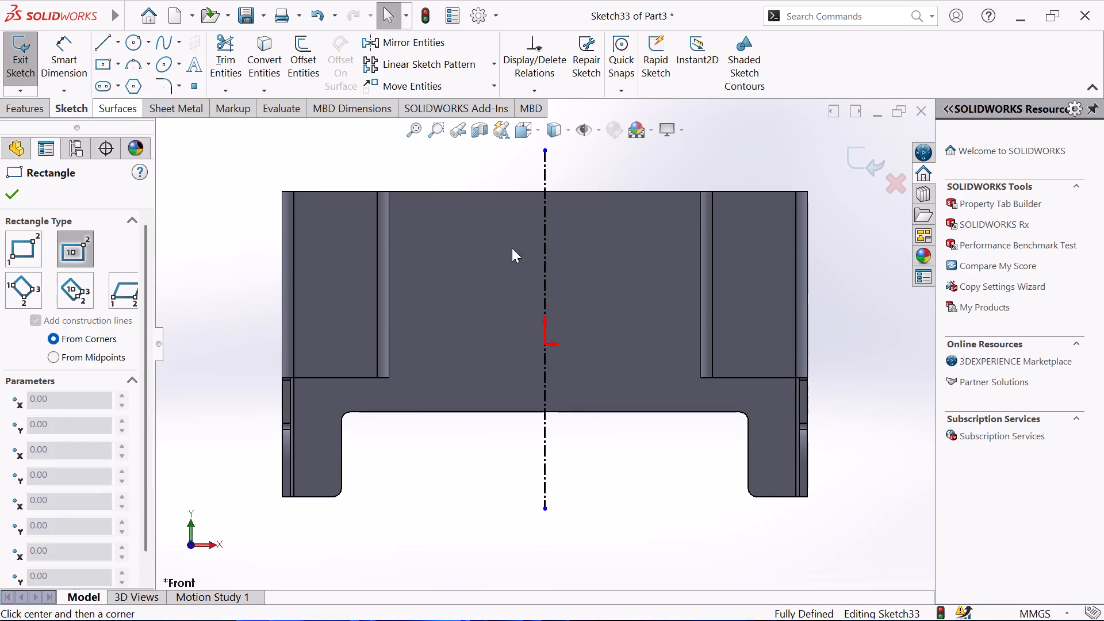
click(545, 255)
click(607, 221)
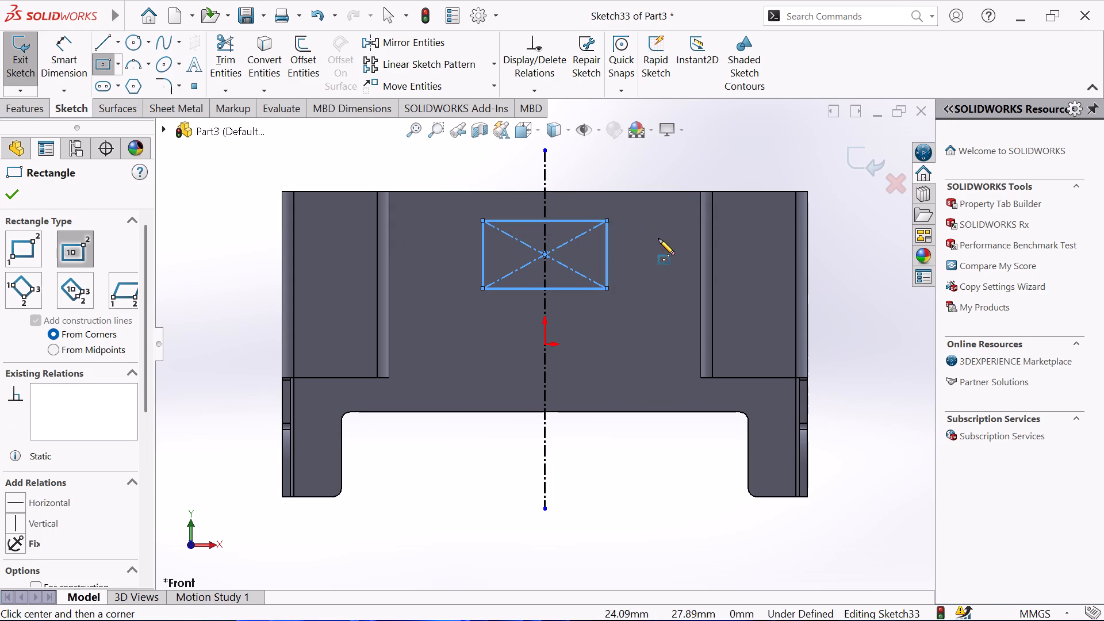
right_click(661, 240)
click(698, 251)
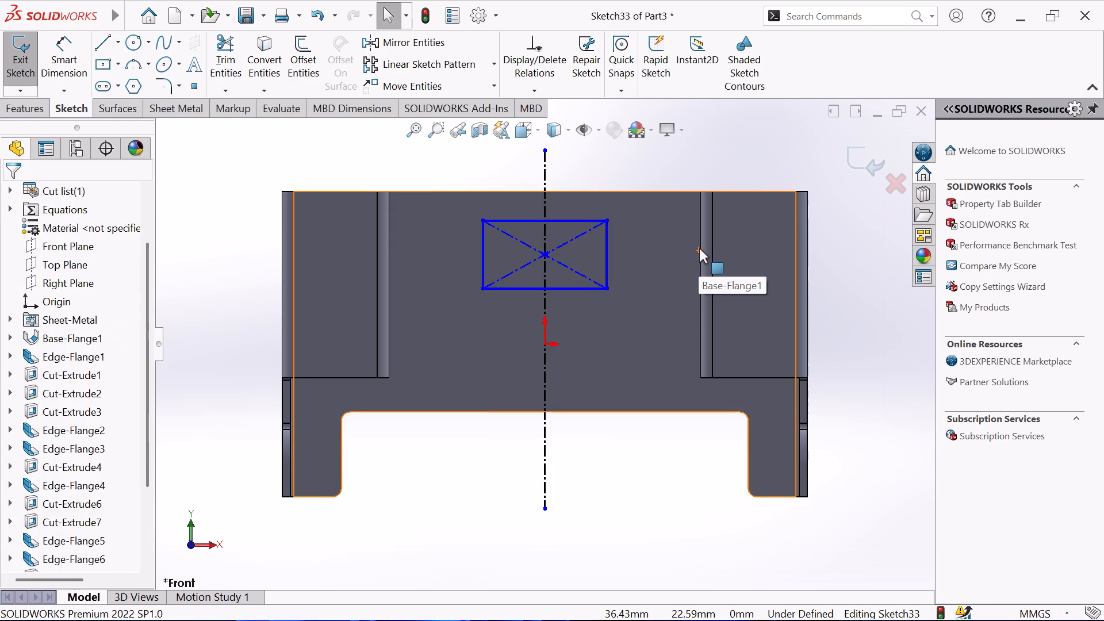
Dimension the rectangle to 24 mm high and 30 mm wide.
click(63, 55)
click(608, 261)
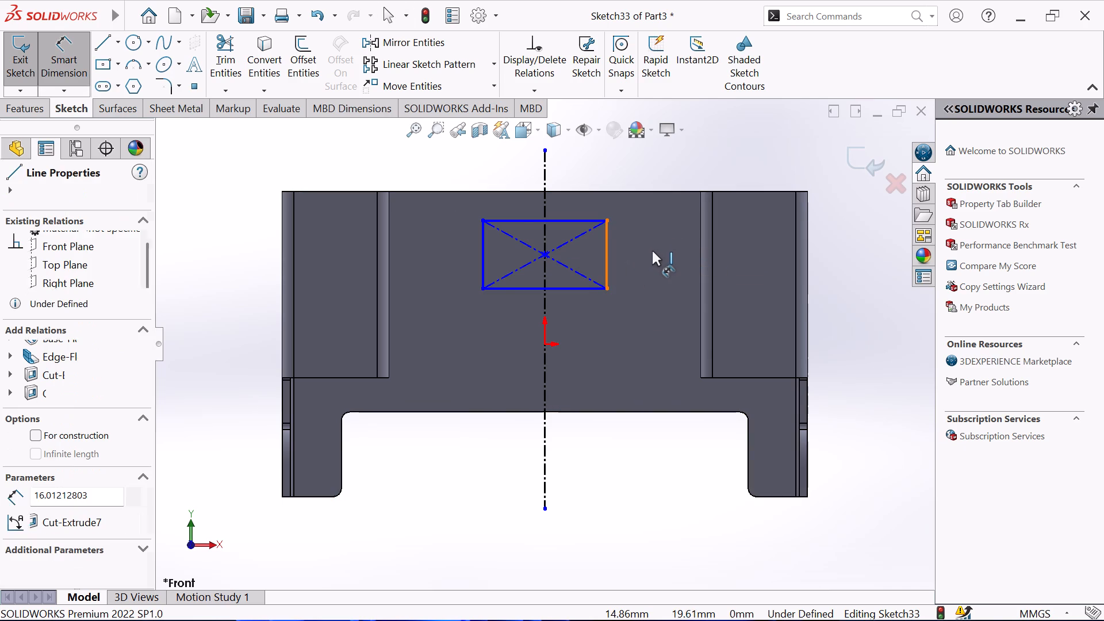
click(652, 250)
key(2)
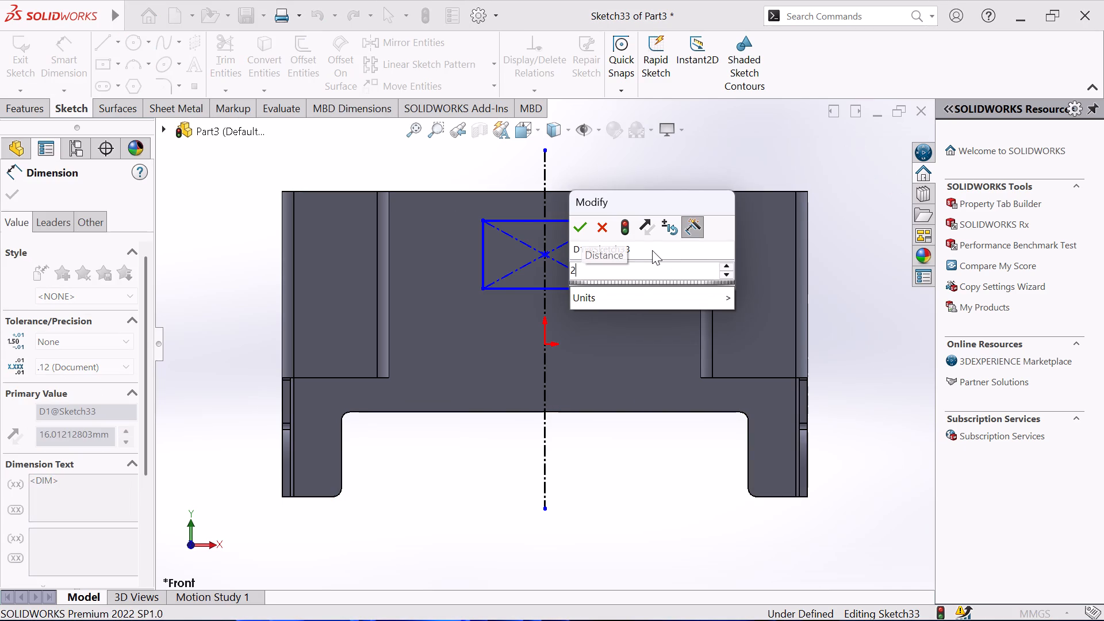
key(4)
key(Return)
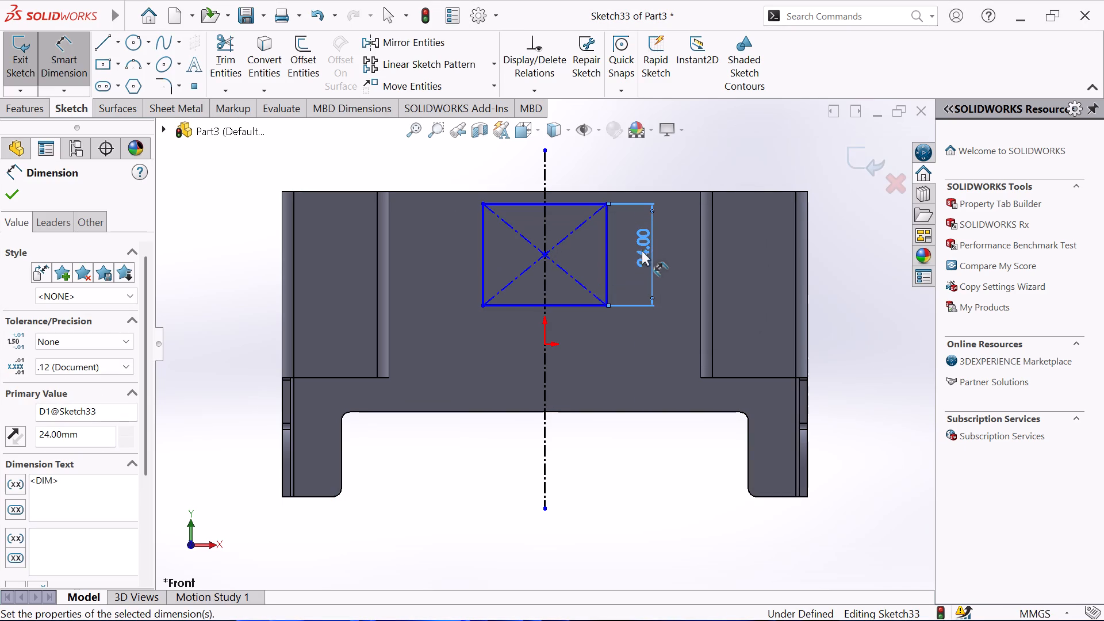
click(571, 306)
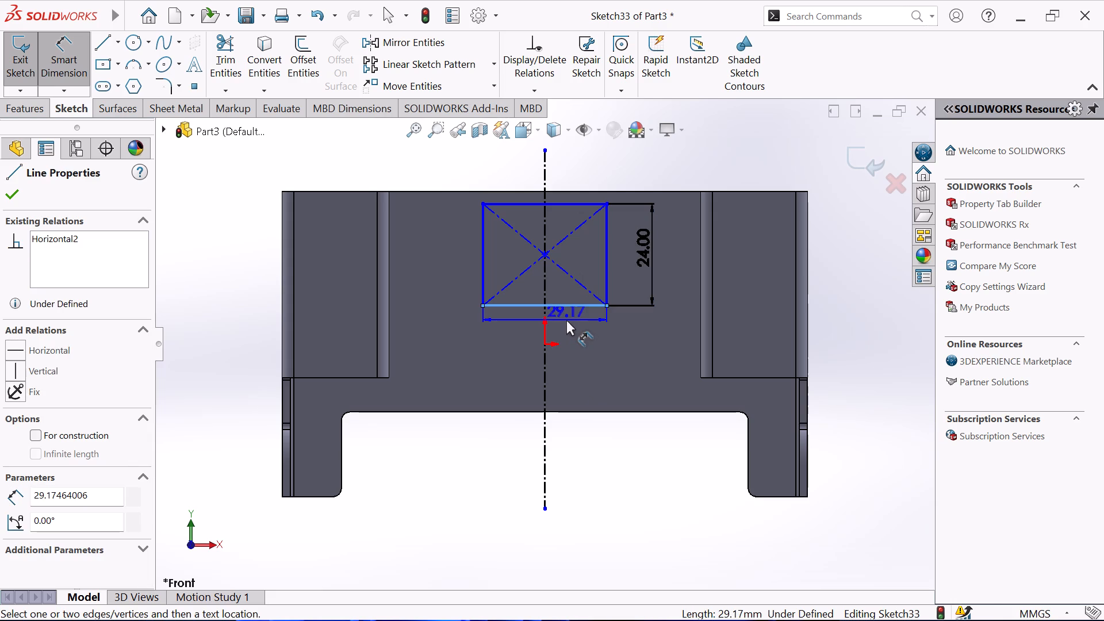
click(558, 330)
text(30)
key(Return)
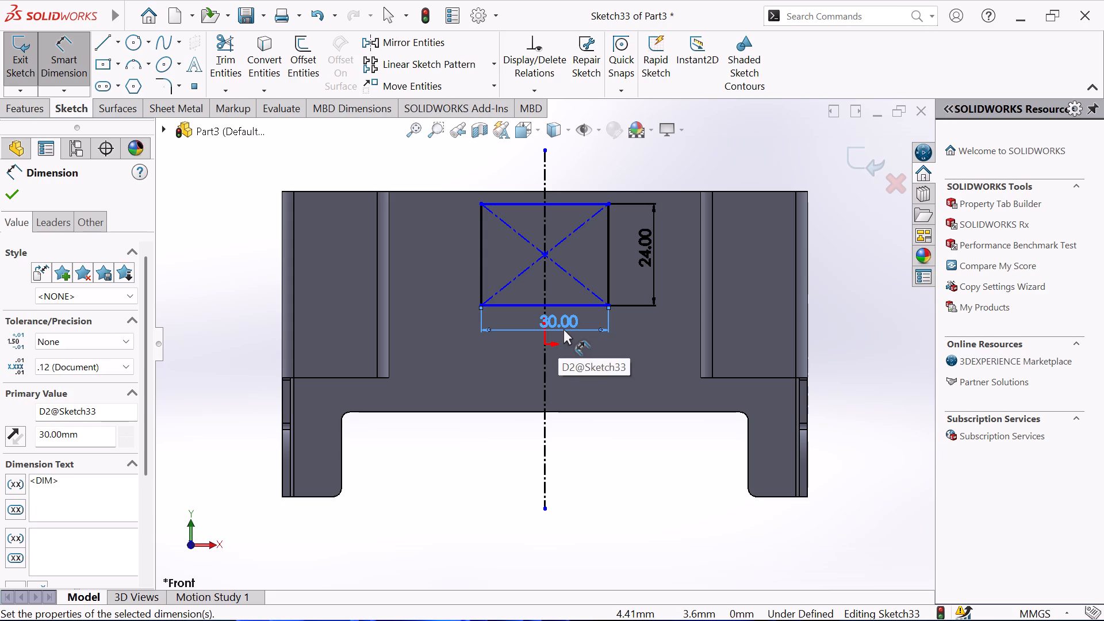
Dimension the rectangle's upper side 10 mm from the base's unnotched long edge.
click(573, 192)
click(571, 202)
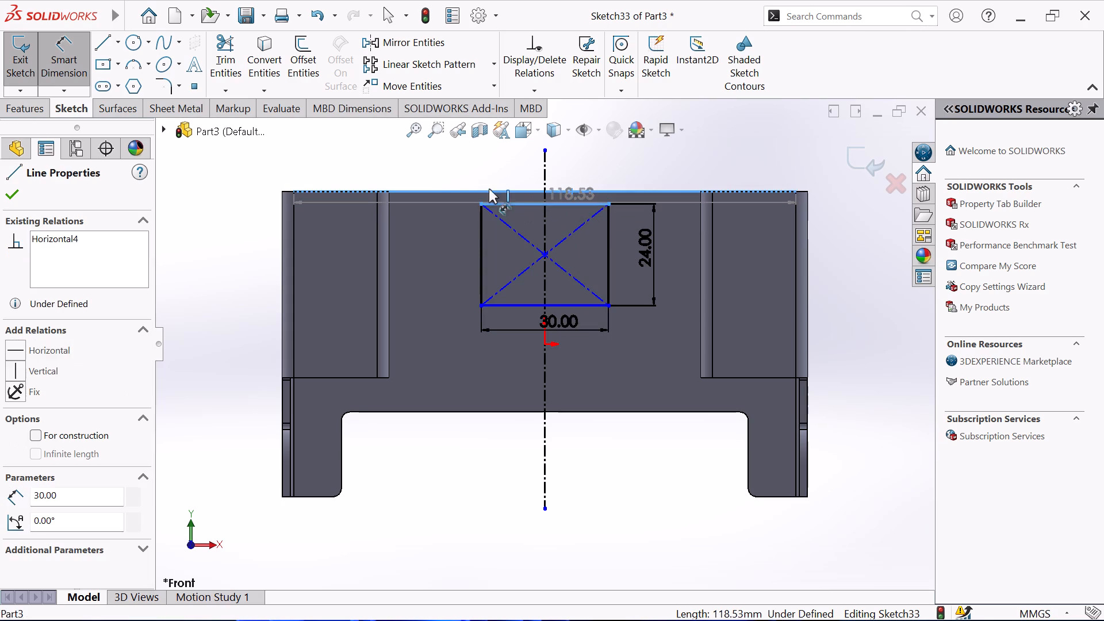
click(471, 172)
text(10)
key(Return)
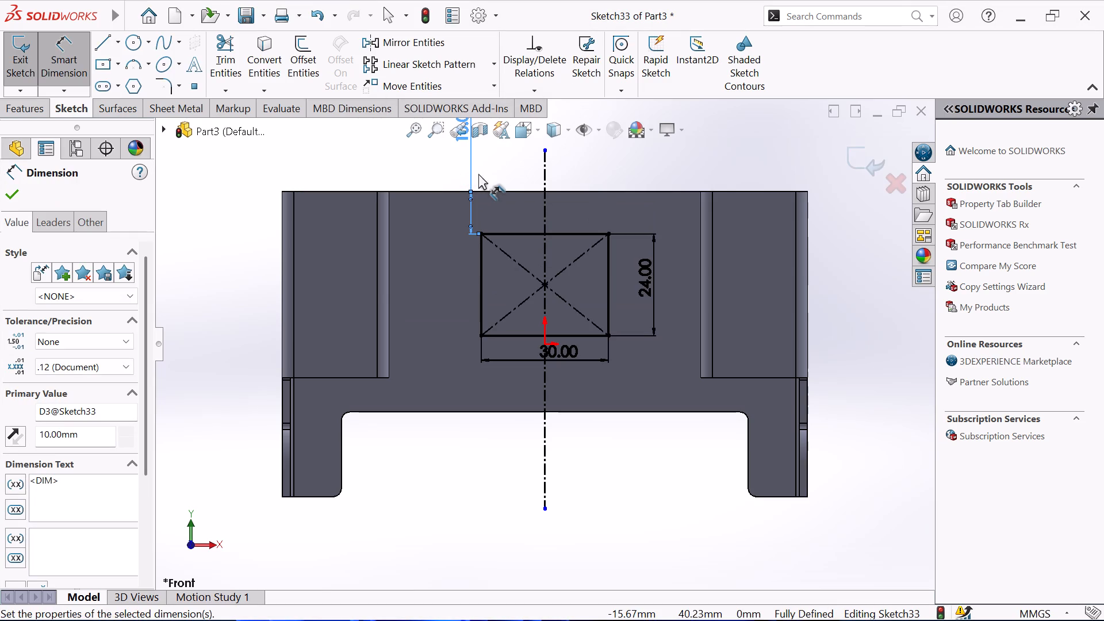
right_click(287, 141)
click(364, 196)
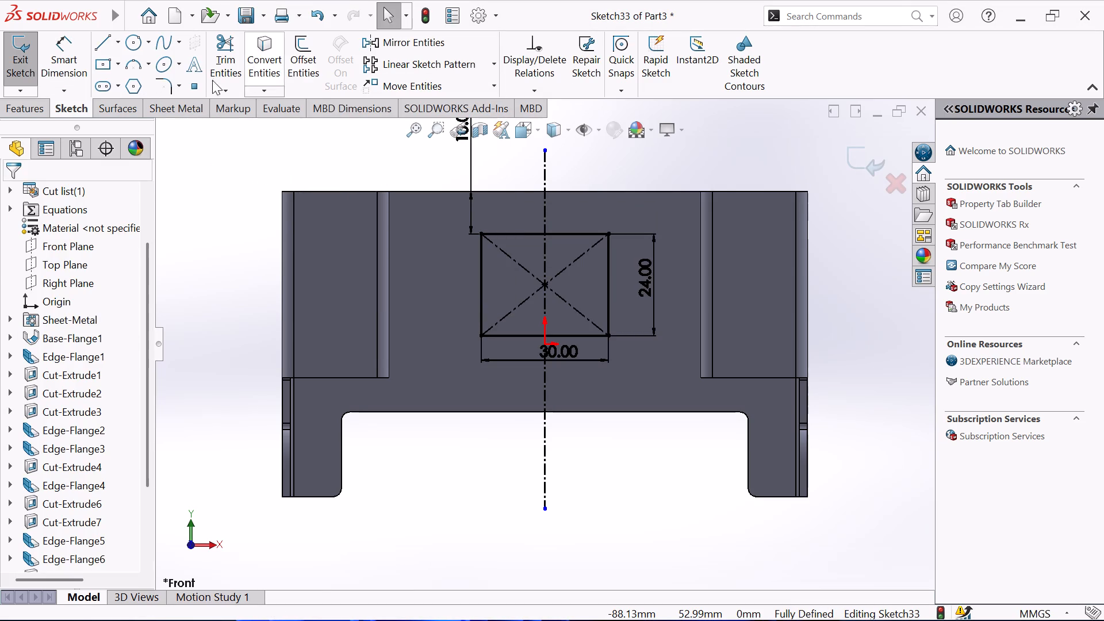
Round all four corners of the rectangle with 2 mm sketch fillets.
click(166, 80)
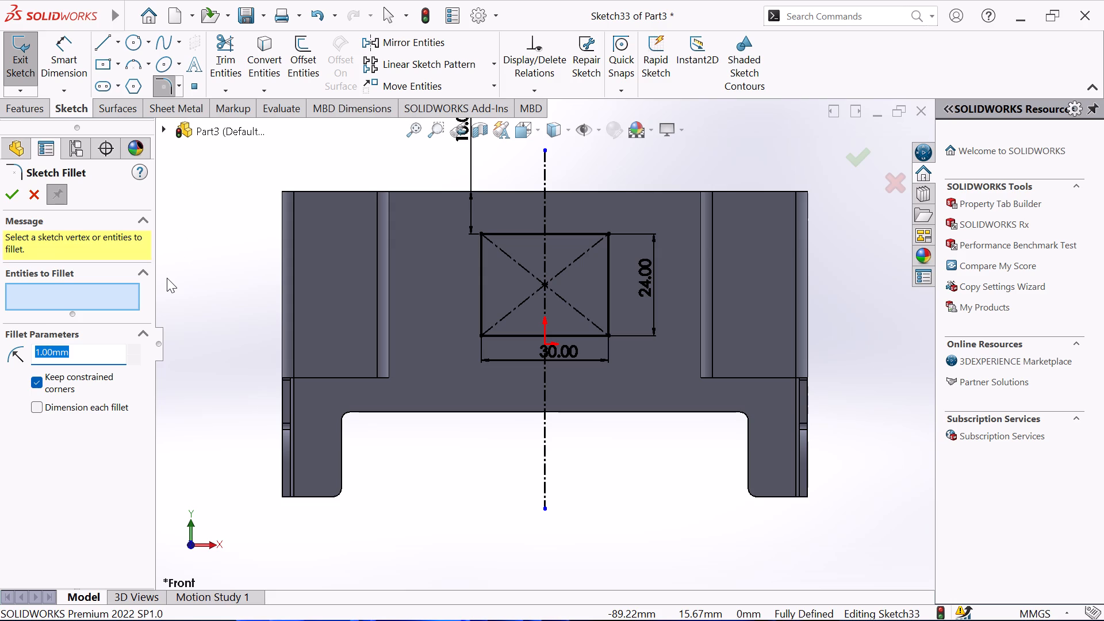
key(2)
key(Return)
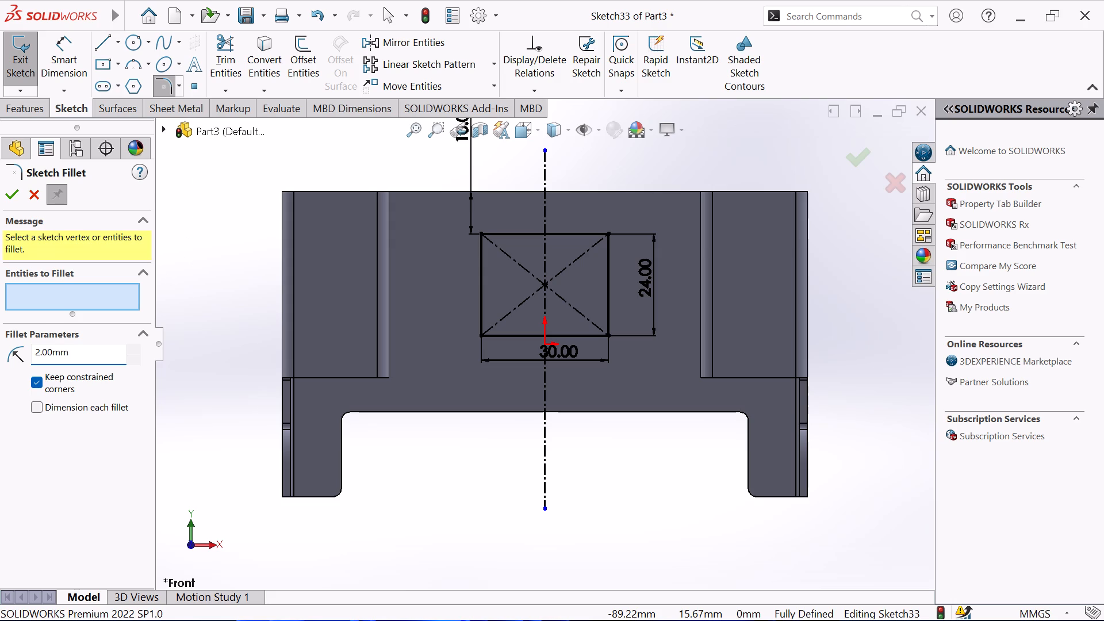
click(608, 232)
click(607, 334)
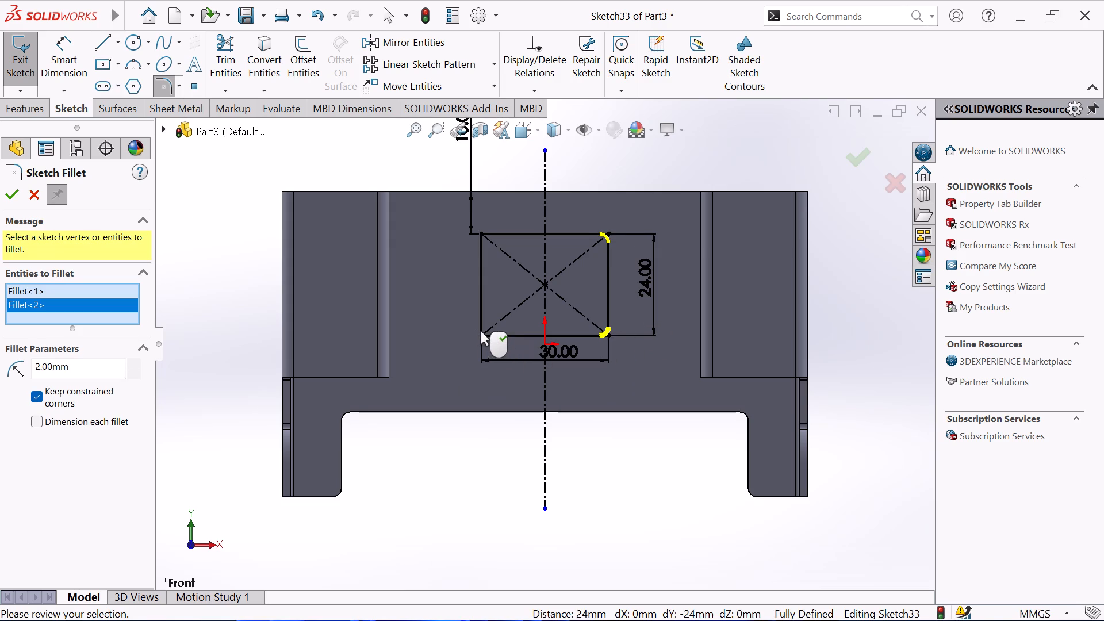
click(481, 333)
click(479, 235)
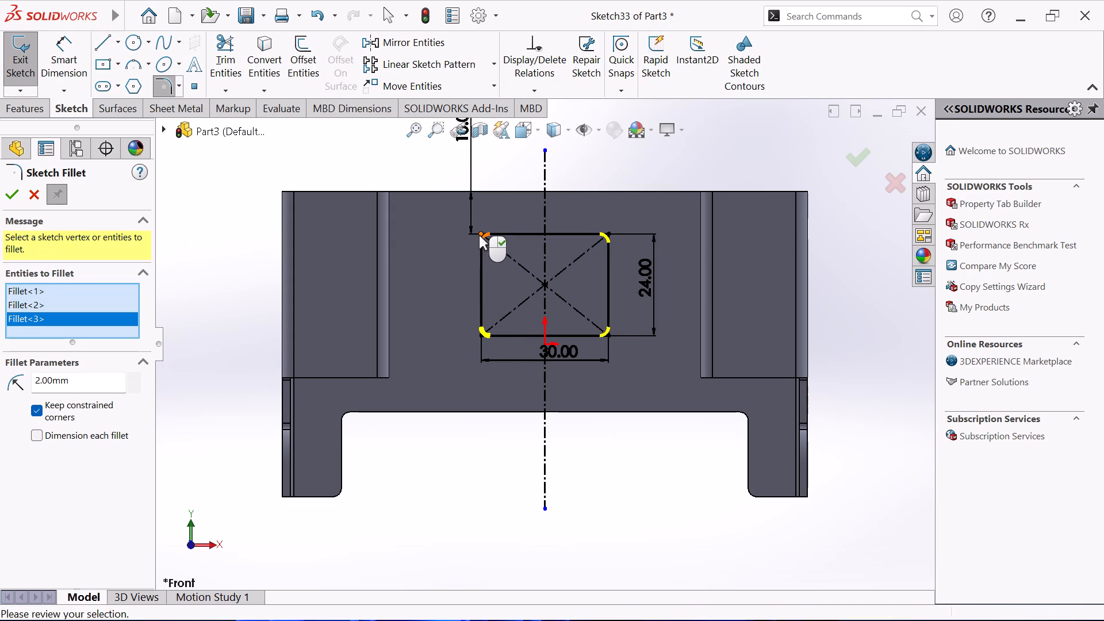
click(7, 198)
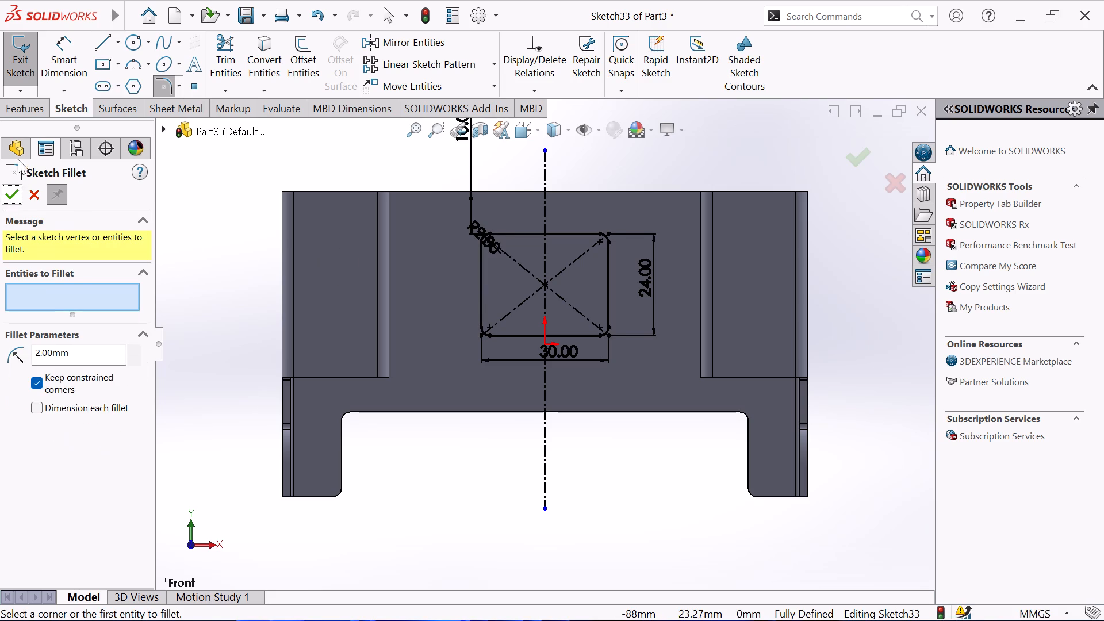
click(22, 118)
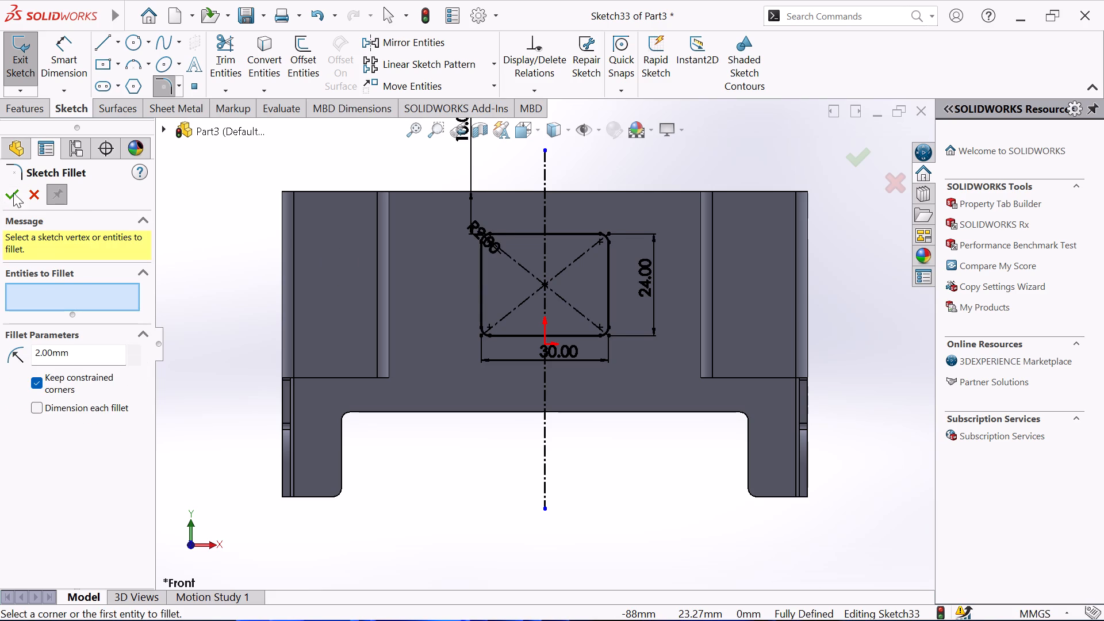
click(10, 199)
Cut-extrude the rounded rectangle through the base with a 10 mm blind depth.
click(14, 116)
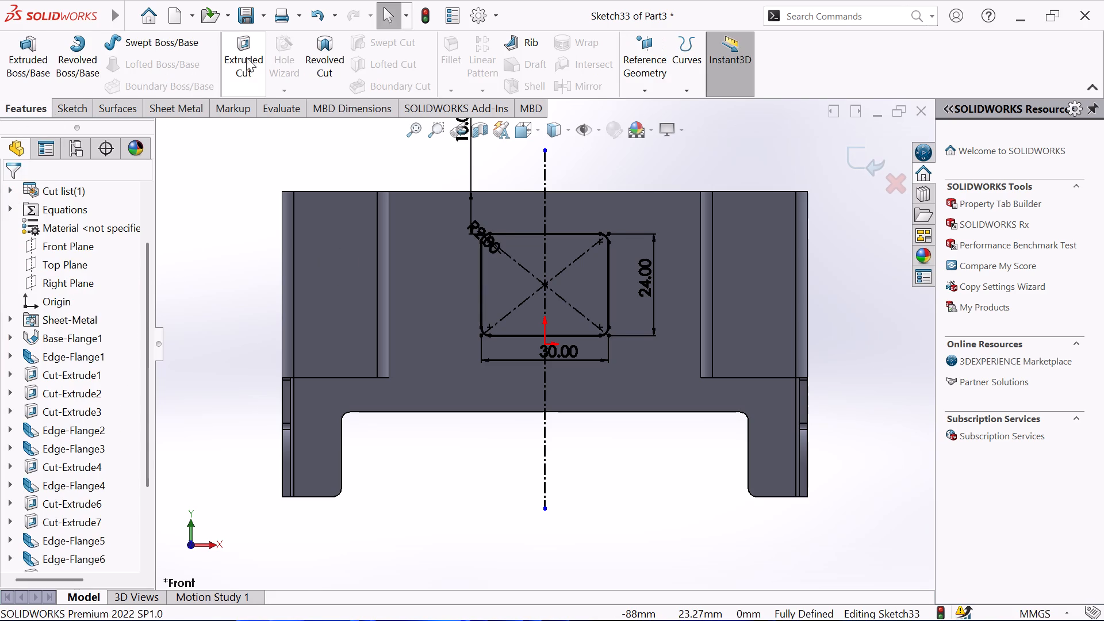
click(242, 57)
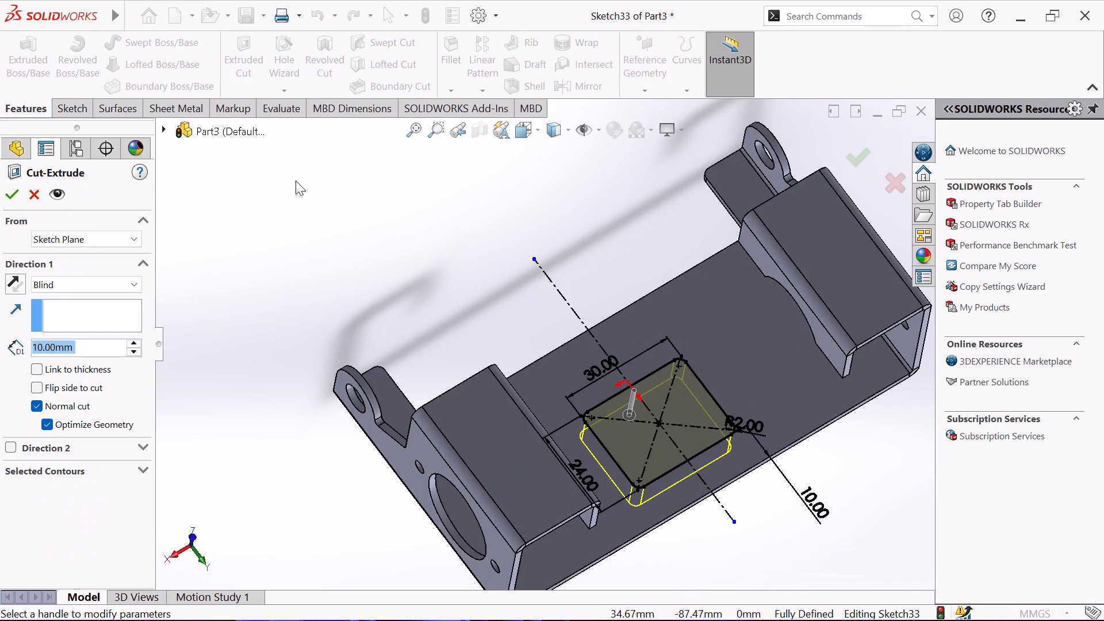
click(9, 190)
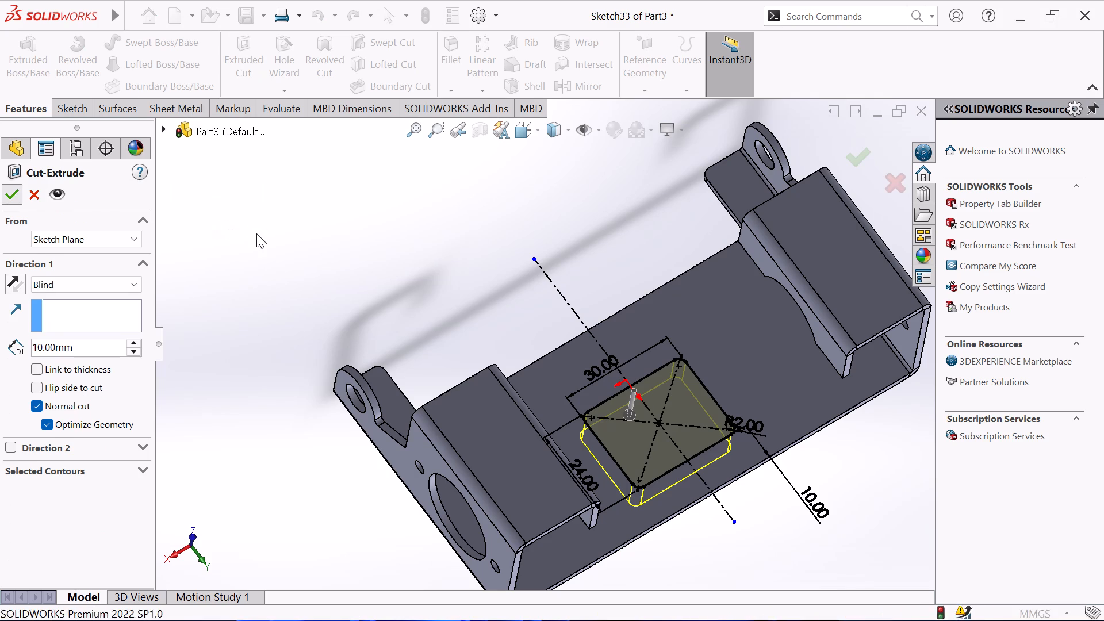
click(256, 233)
Start a sketch on the base's inner face and draw a horizontal centerline about 56 mm long from the cutout's negative-X side midpoint outward past the flange.
middle_drag(315, 275, 300, 156)
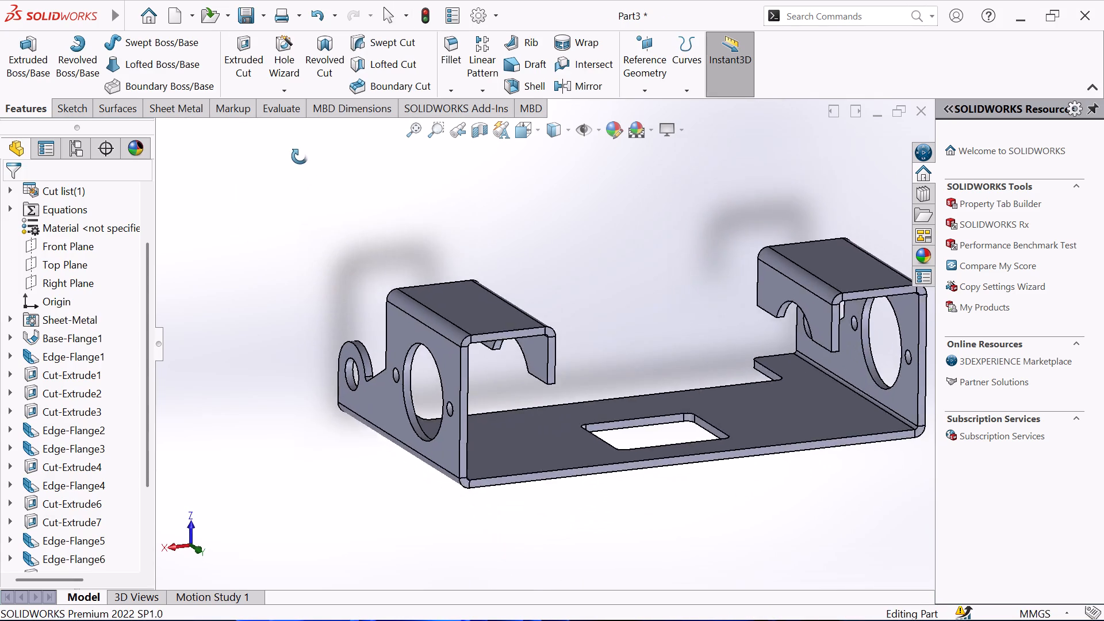
middle_drag(300, 156, 343, 336)
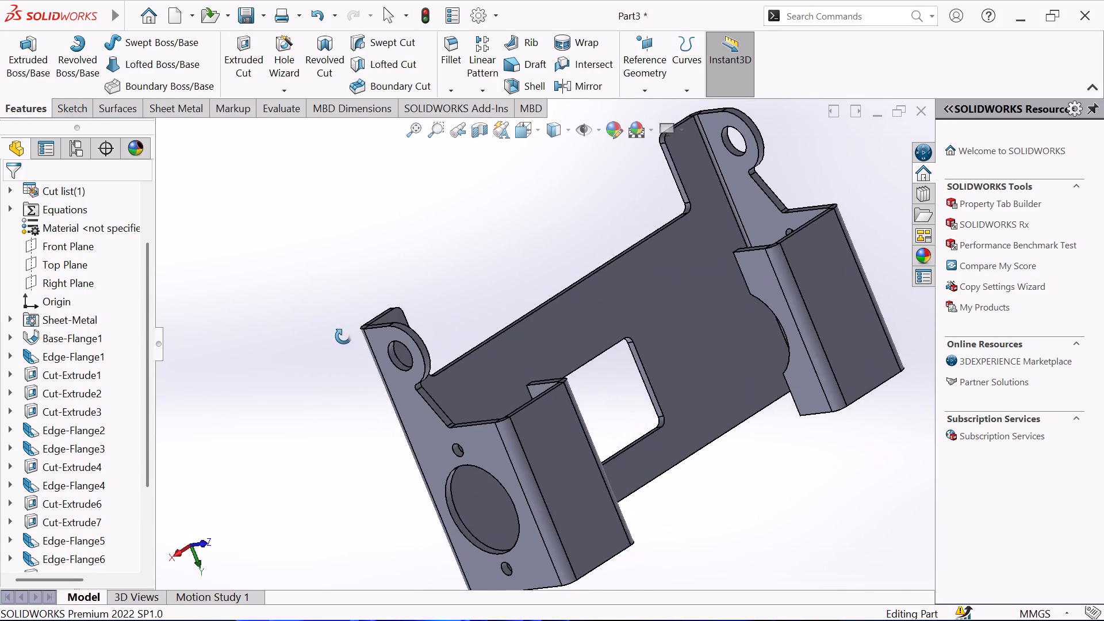
middle_drag(343, 336, 343, 336)
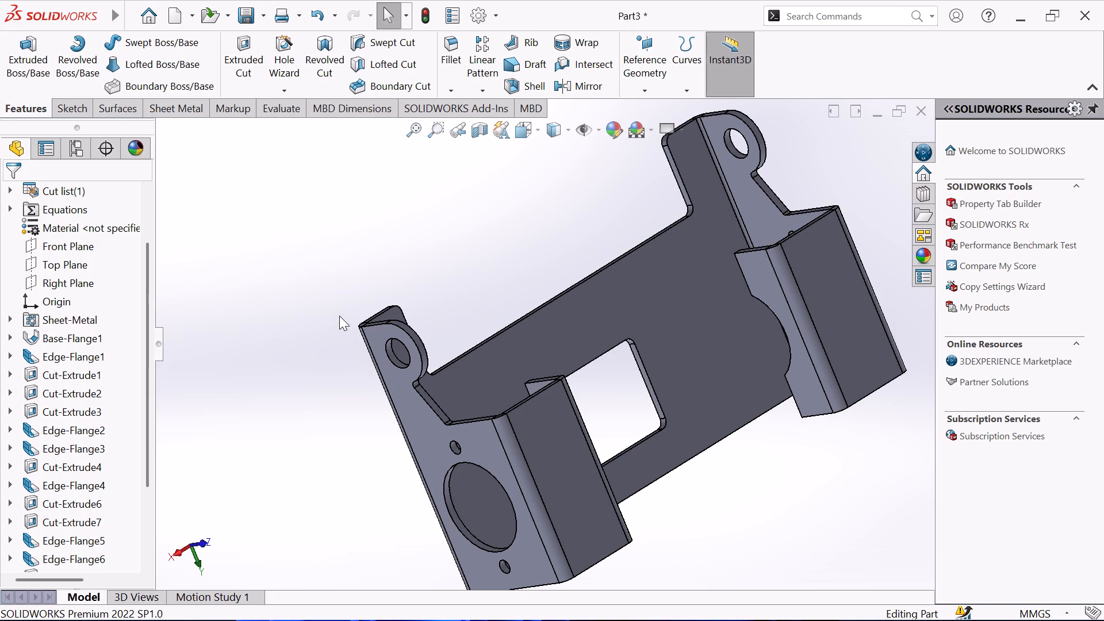
middle_drag(339, 314, 294, 282)
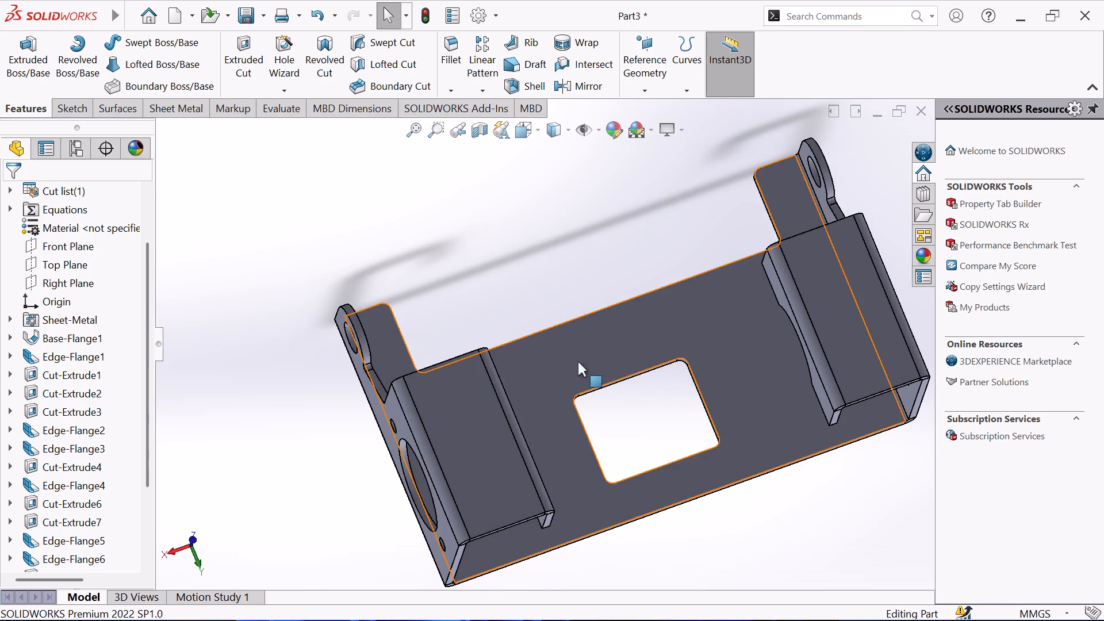
click(562, 353)
click(619, 319)
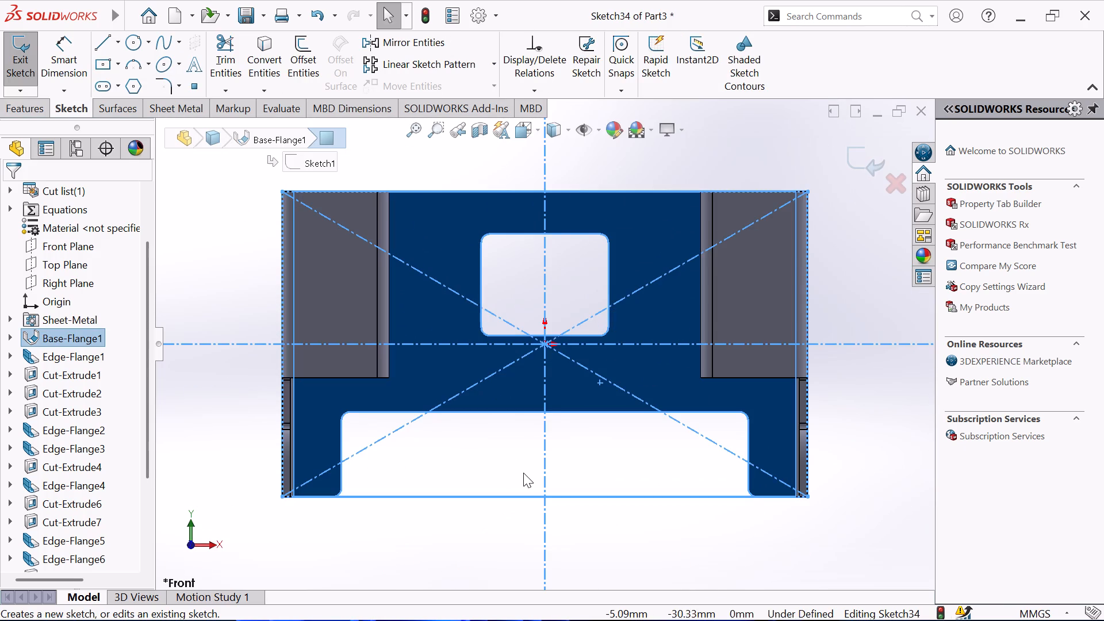
click(523, 473)
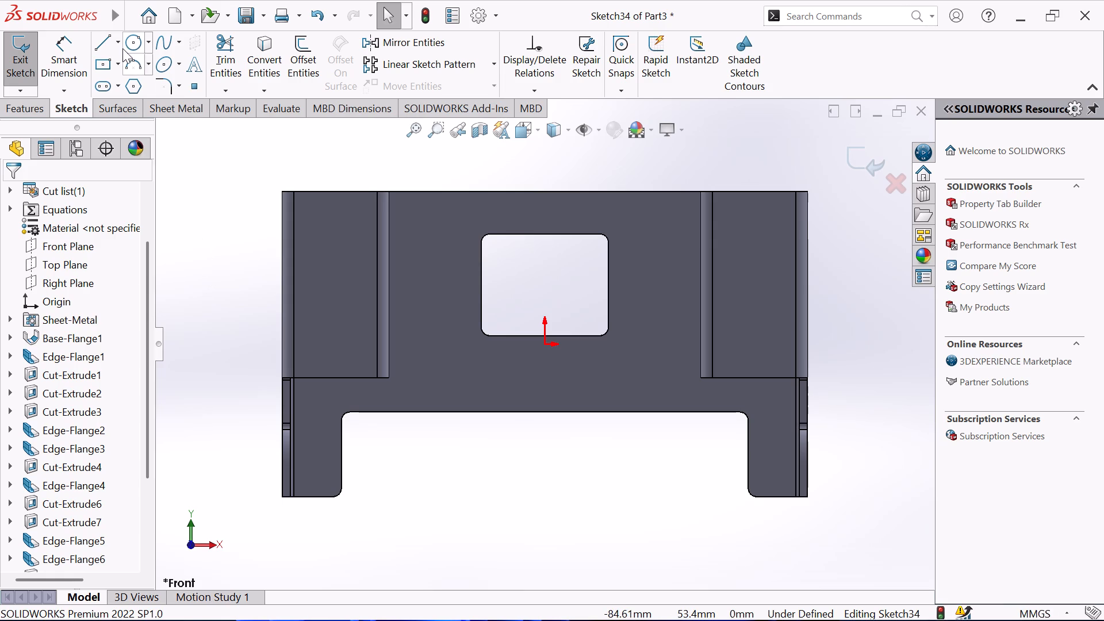
click(121, 45)
click(99, 90)
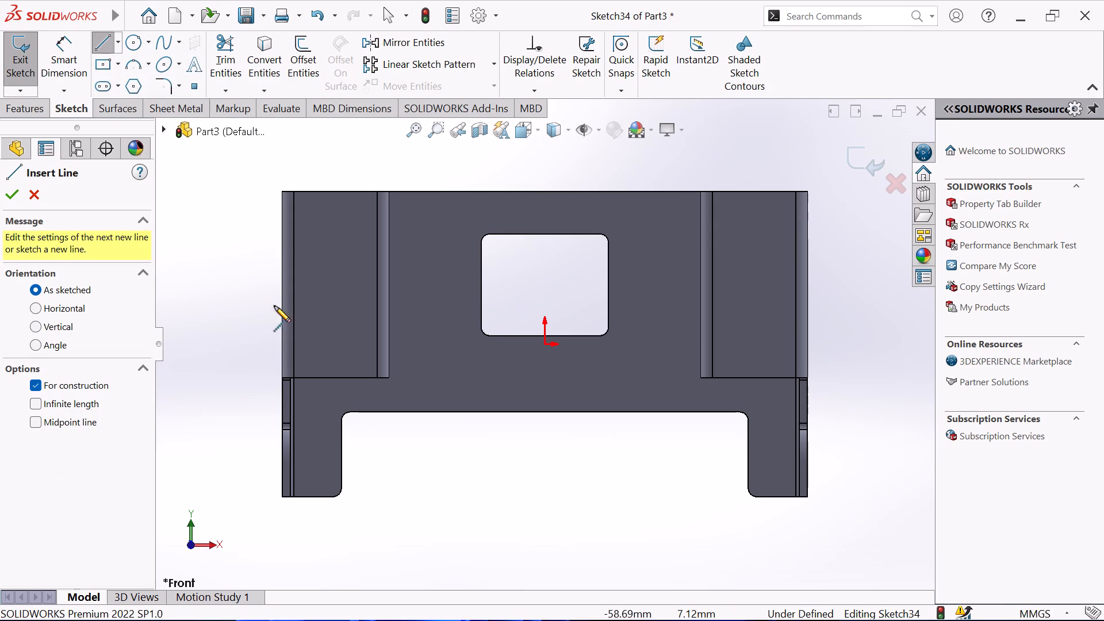
click(481, 284)
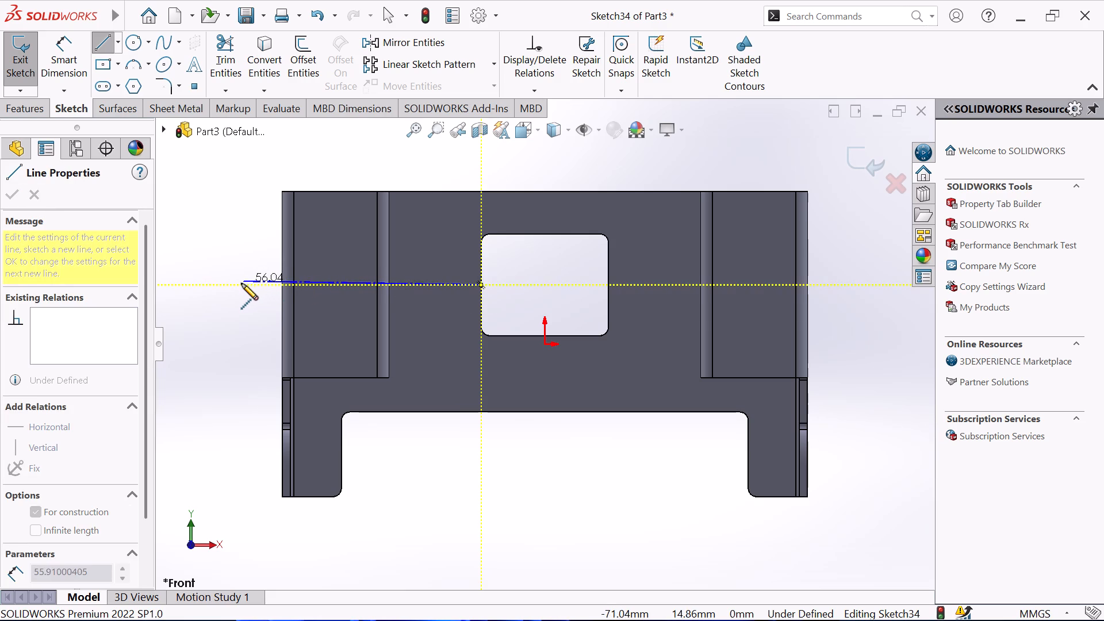
click(241, 283)
right_click(233, 251)
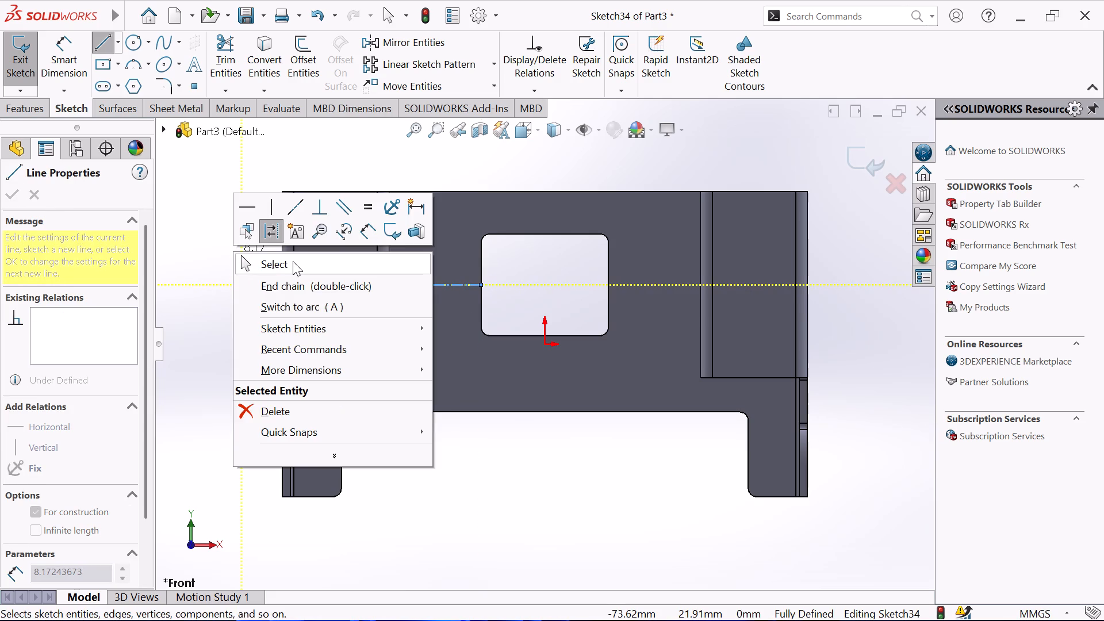
click(293, 261)
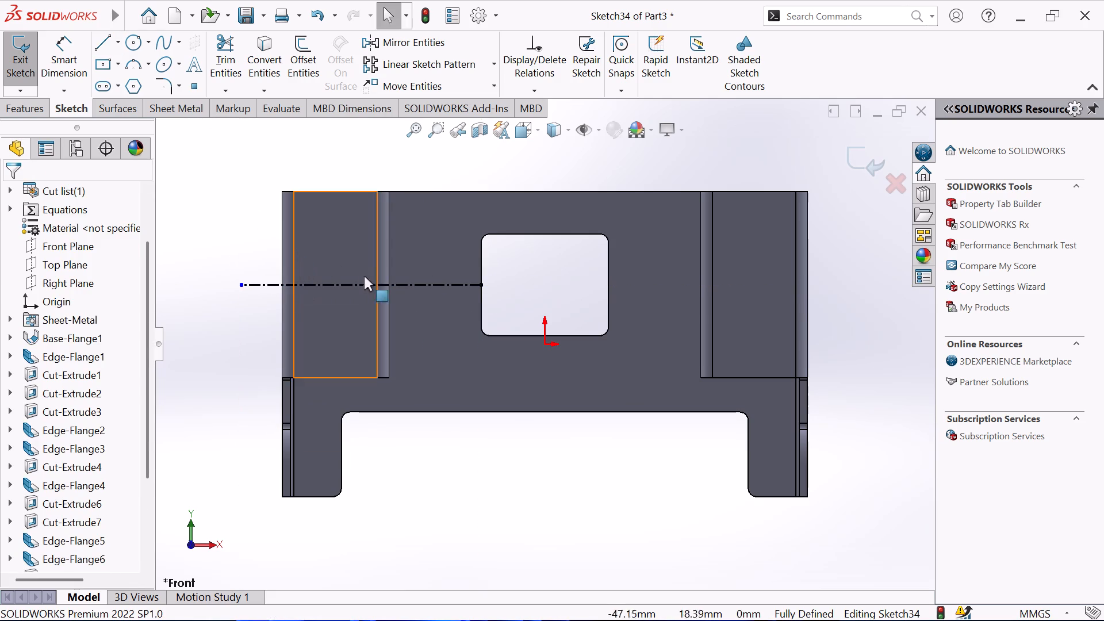
Sketch a second horizontal centerline about 94 mm long from the same midpoint across the cutout and past the opposite flange.
drag(480, 284, 716, 296)
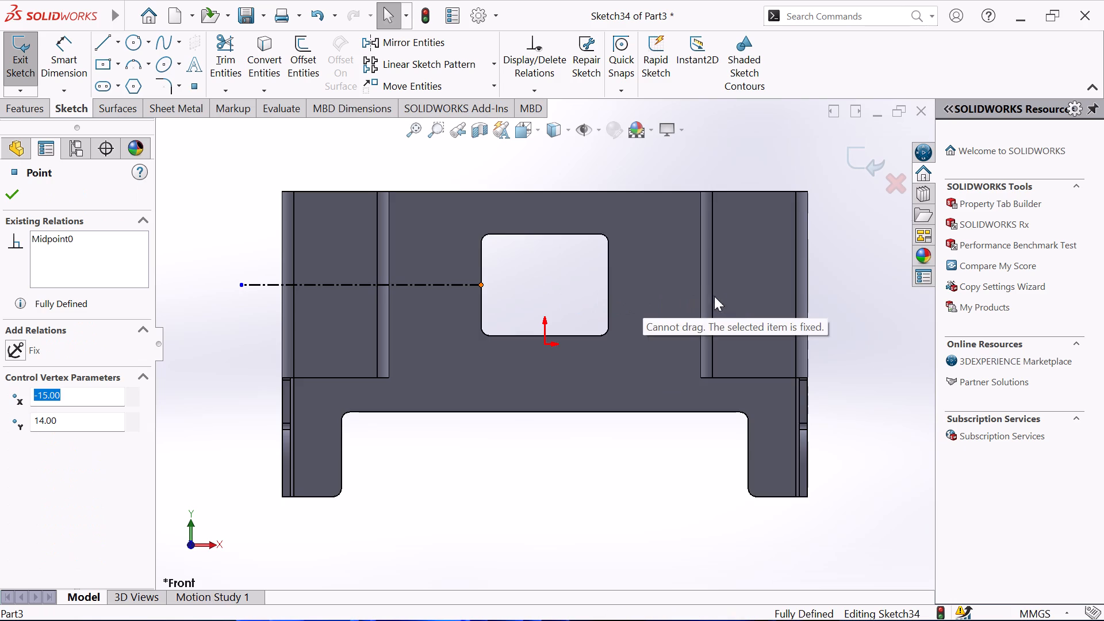
click(117, 40)
click(100, 85)
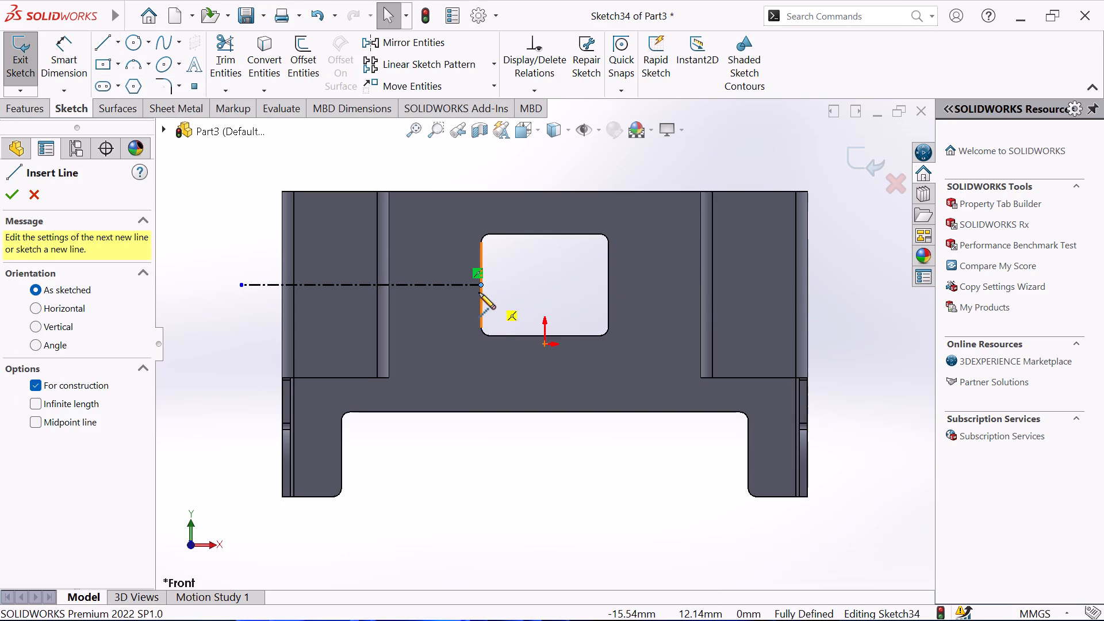
click(481, 285)
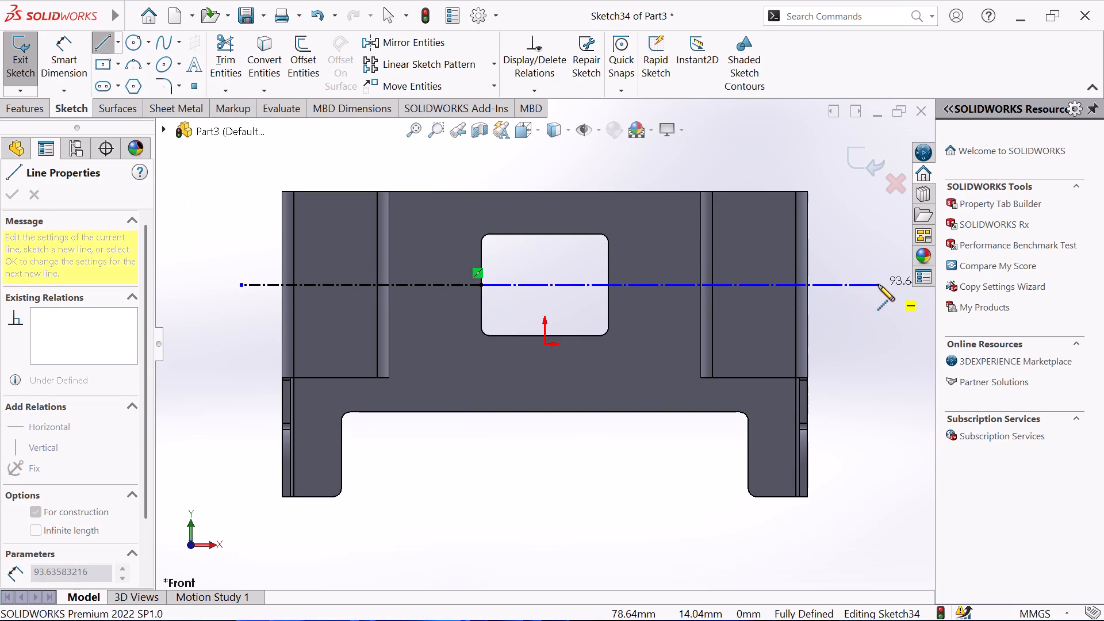
click(878, 285)
right_click(853, 250)
click(872, 260)
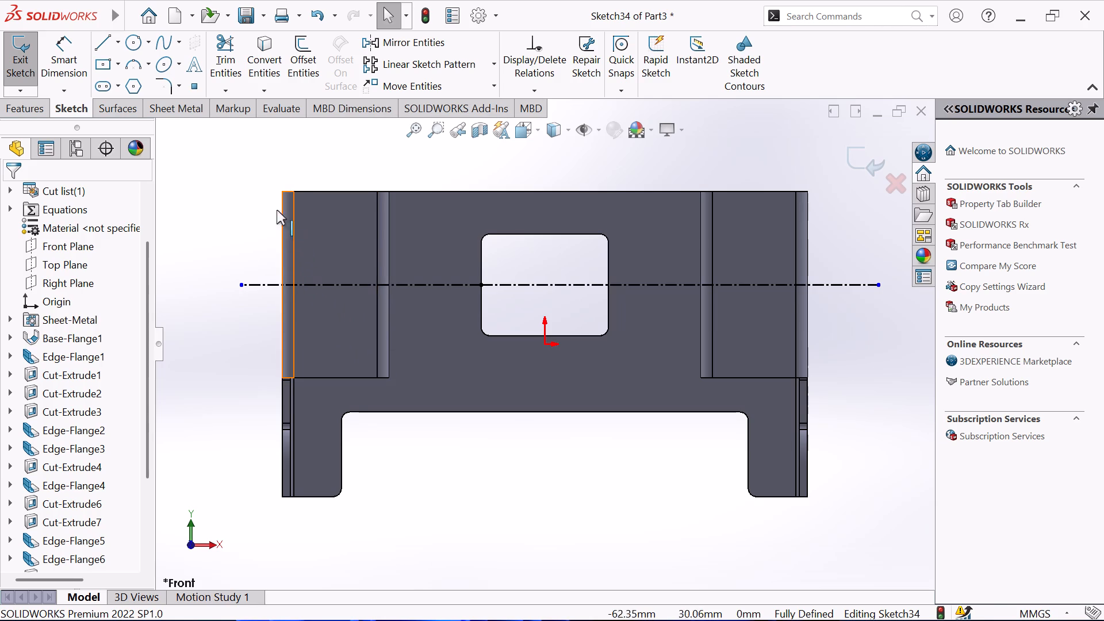
Sketch a circle about 21.6 mm in diameter, centered on the centerline over the negative-X flange.
click(135, 41)
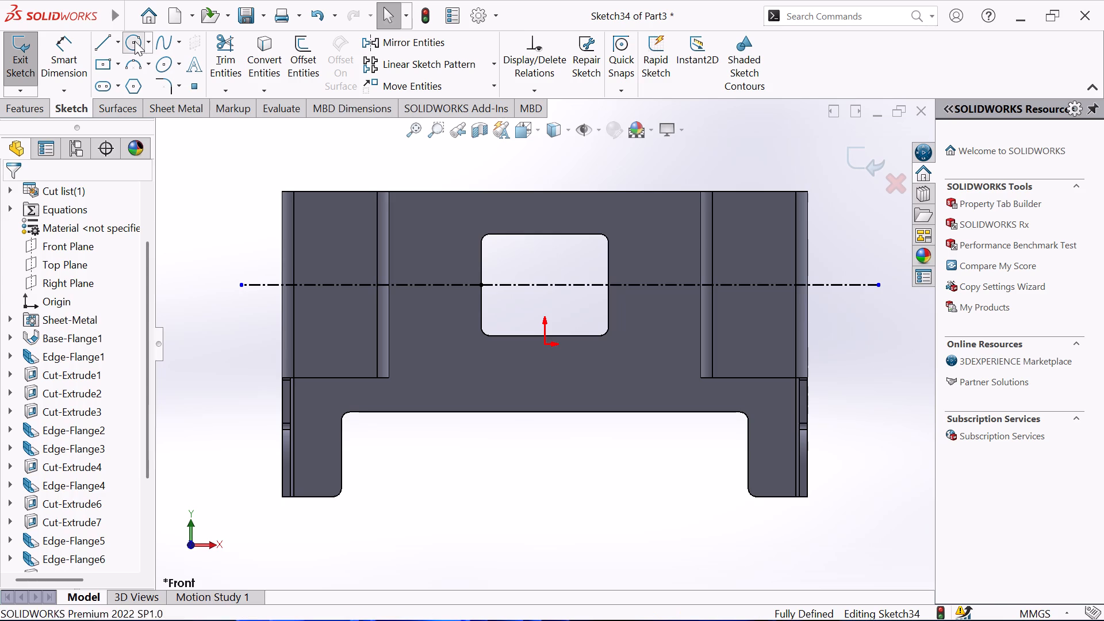
click(353, 283)
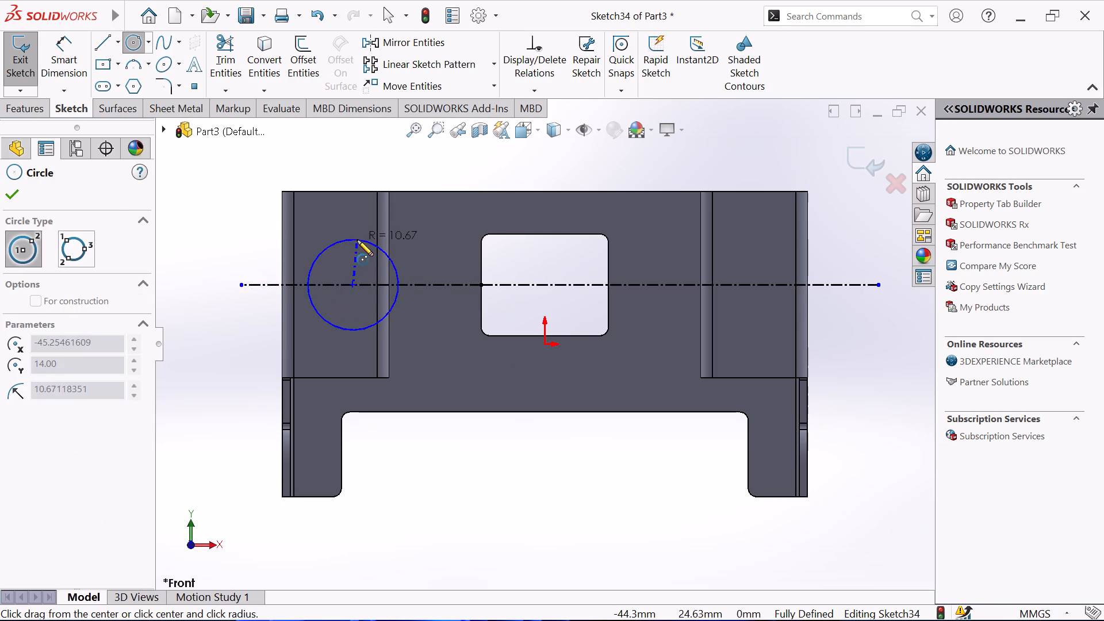
click(357, 239)
right_click(233, 231)
click(268, 240)
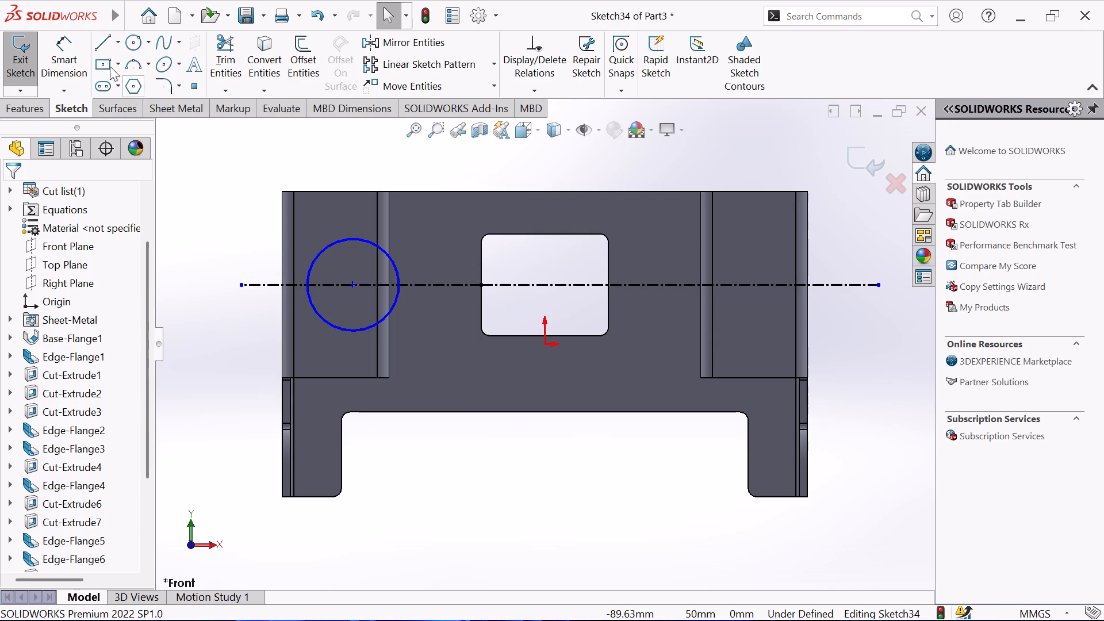
Dimension the circle's diameter to 20 mm.
click(79, 58)
click(355, 237)
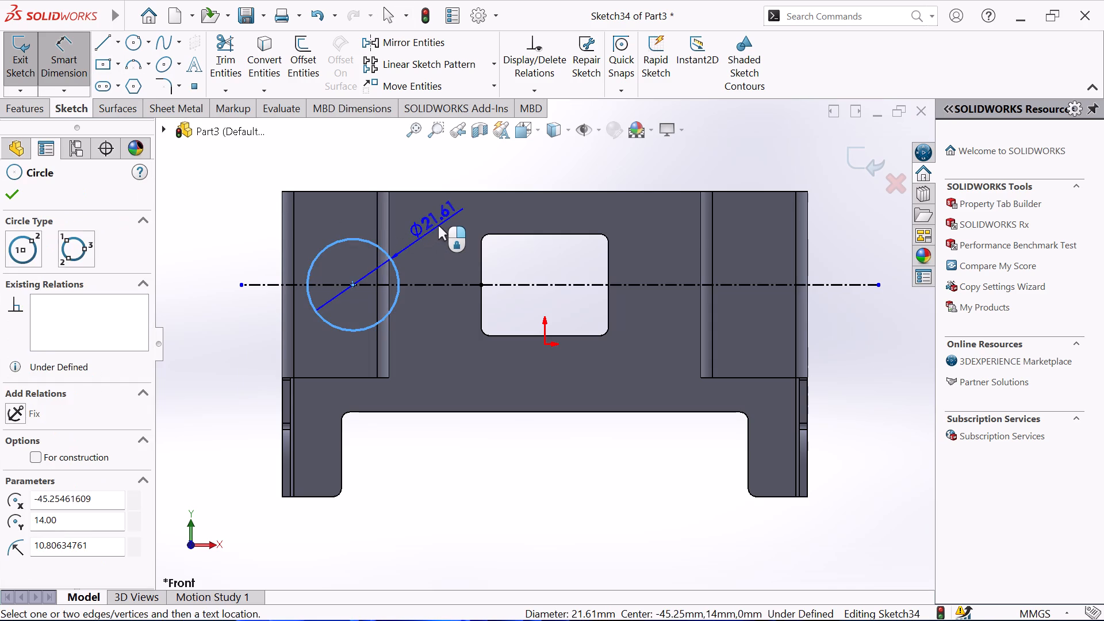
click(439, 225)
text(20)
key(Return)
key(Return)
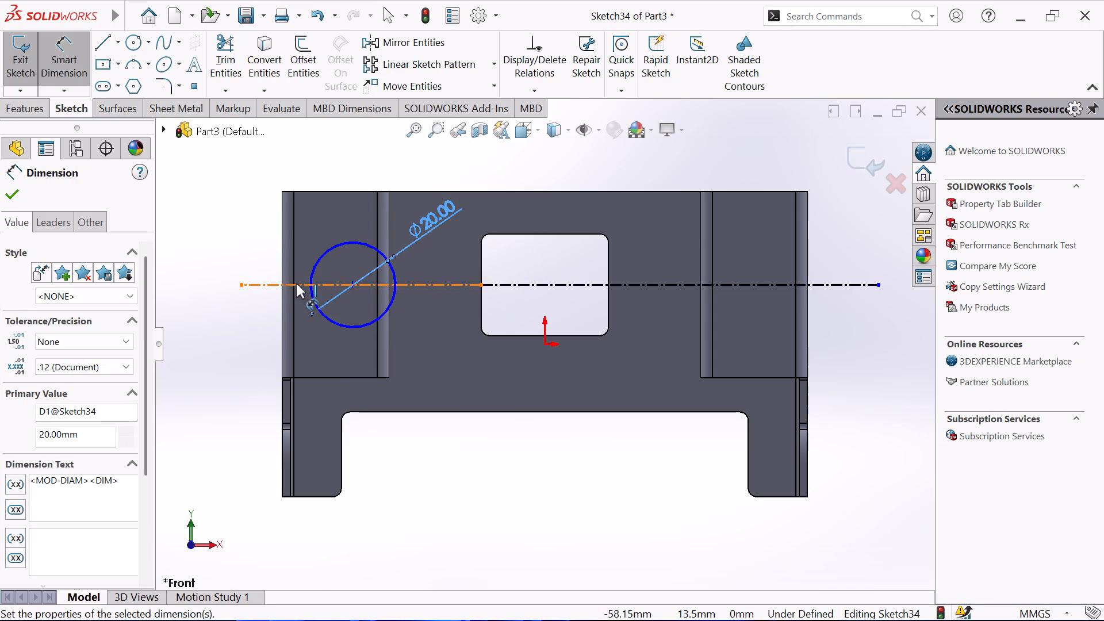
Dimension the circle's center 12 mm from the outer edge of the negative-X side flange.
click(281, 268)
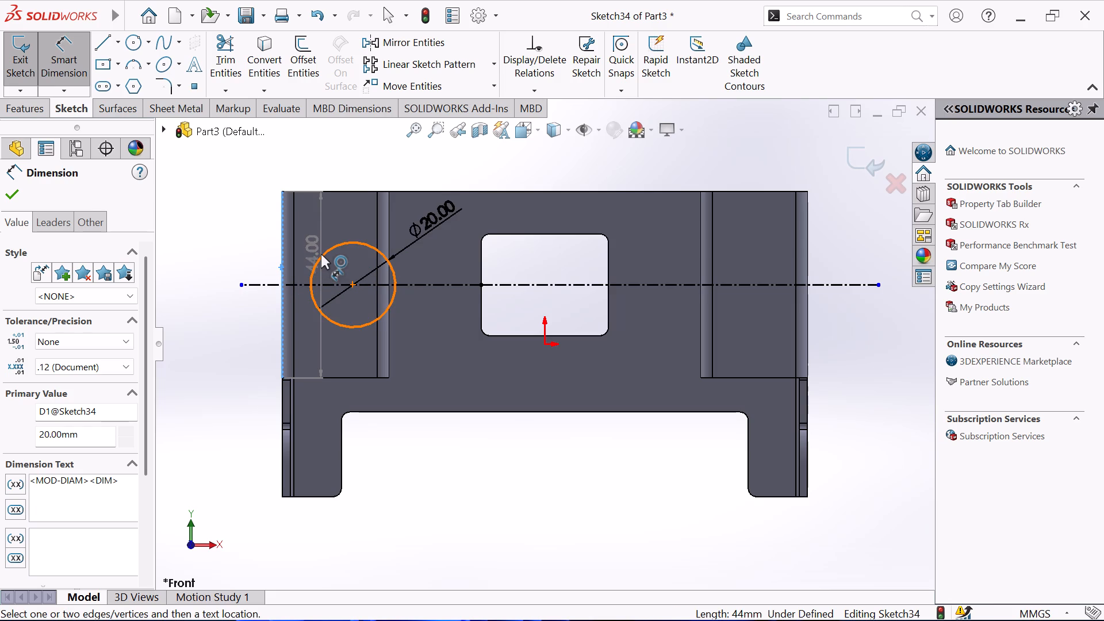
click(321, 254)
click(315, 164)
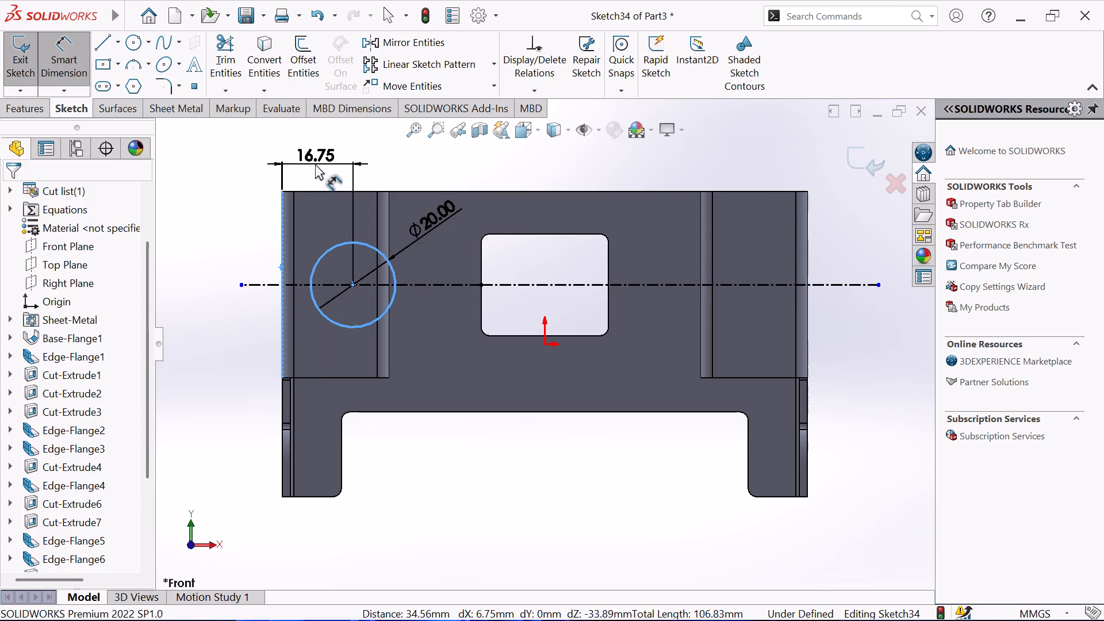
text(12)
key(Return)
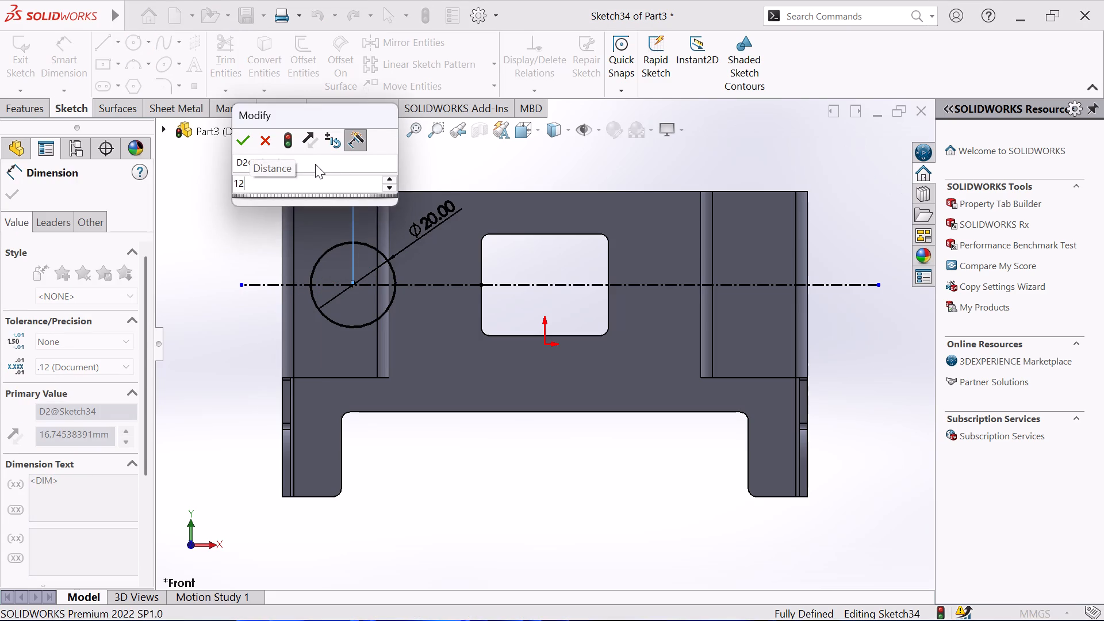
right_click(243, 205)
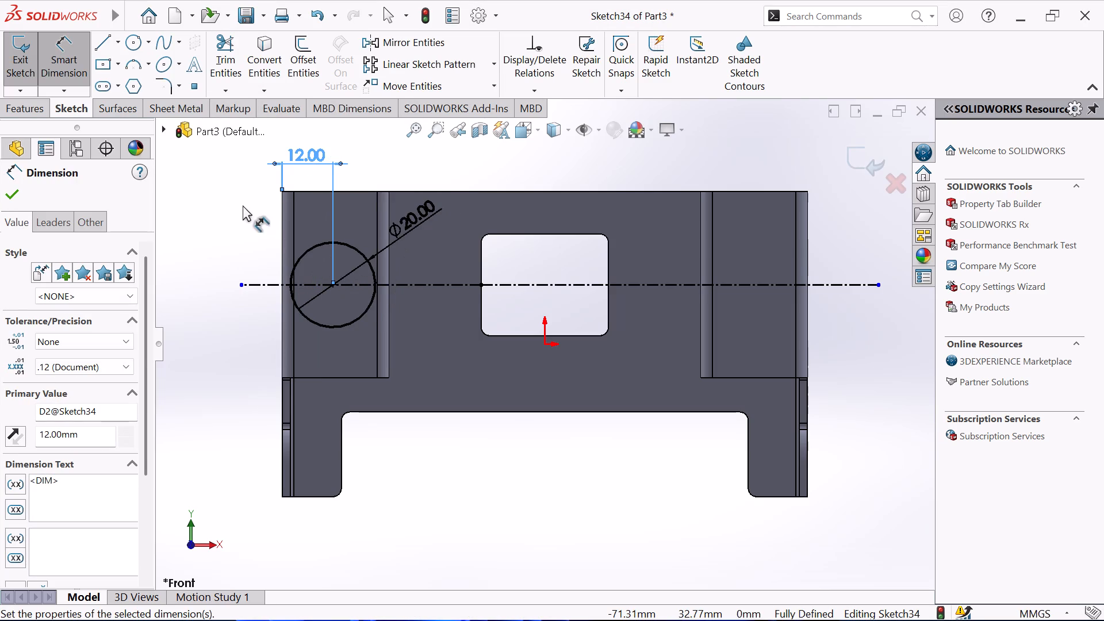
click(283, 258)
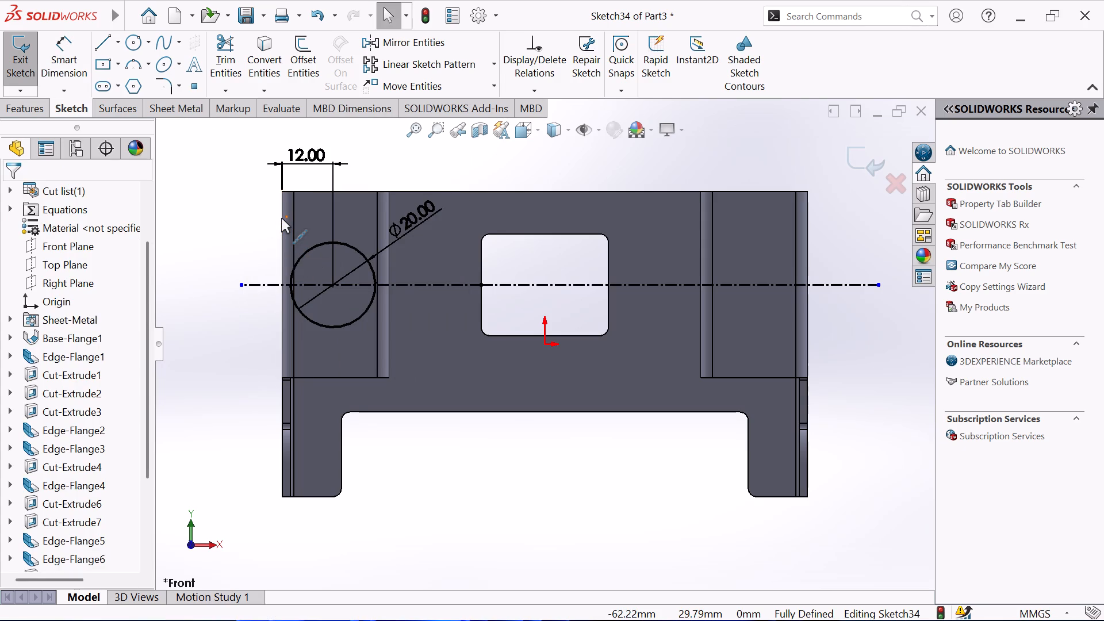
Convert the outer edge of the negative-X side flange into a sketch line.
click(281, 221)
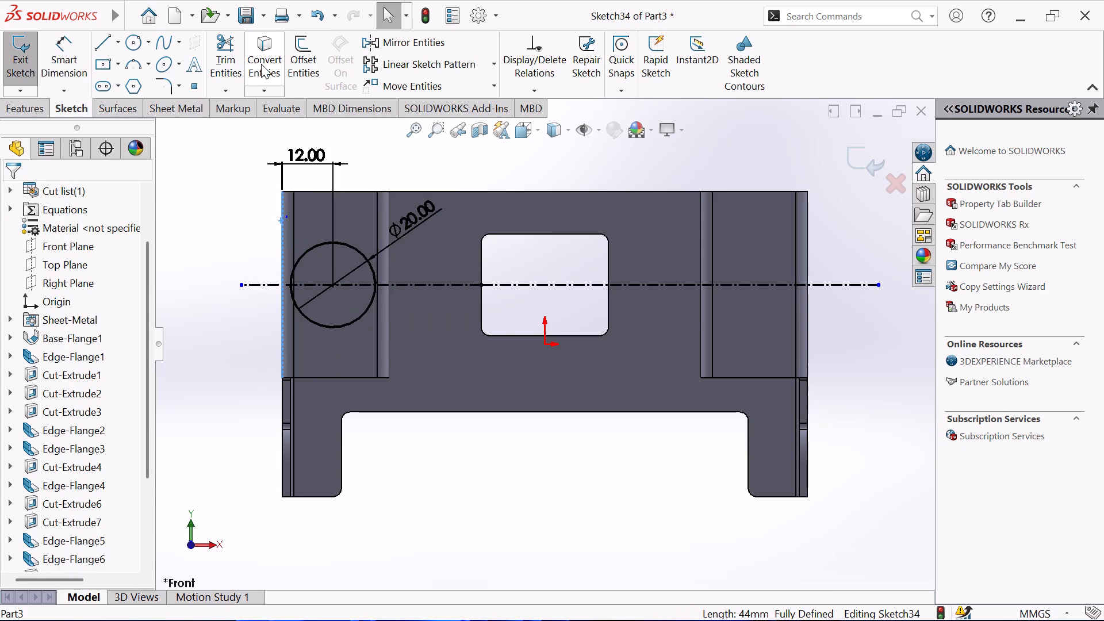
click(261, 64)
Sketch two horizontal 12 mm lines joining the circle's upper and lower quadrant points to the converted outer edge.
click(97, 43)
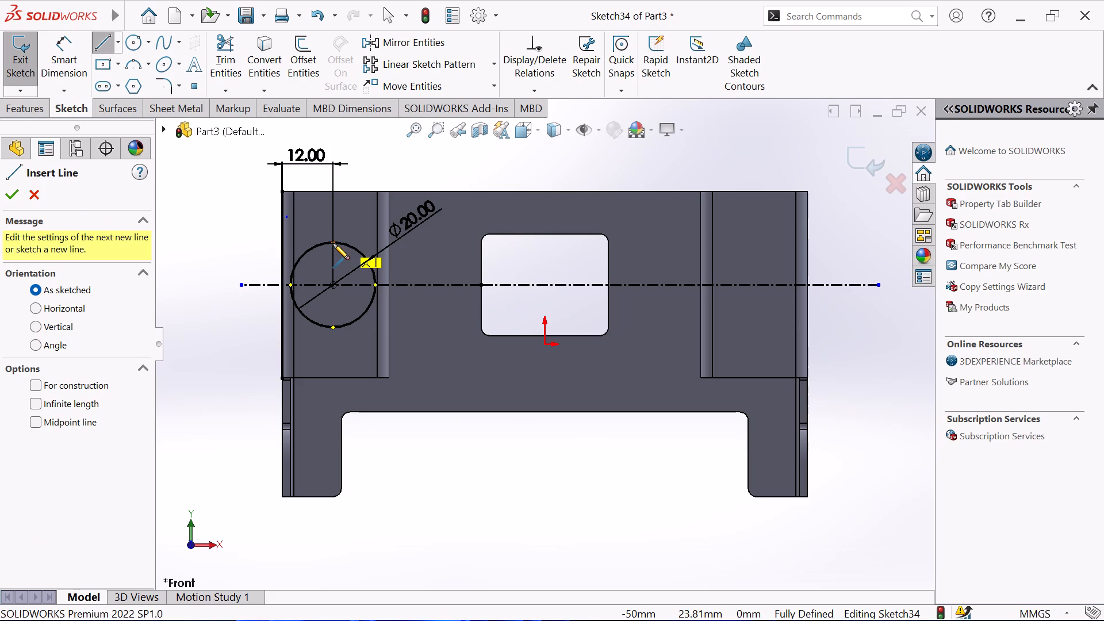
click(333, 243)
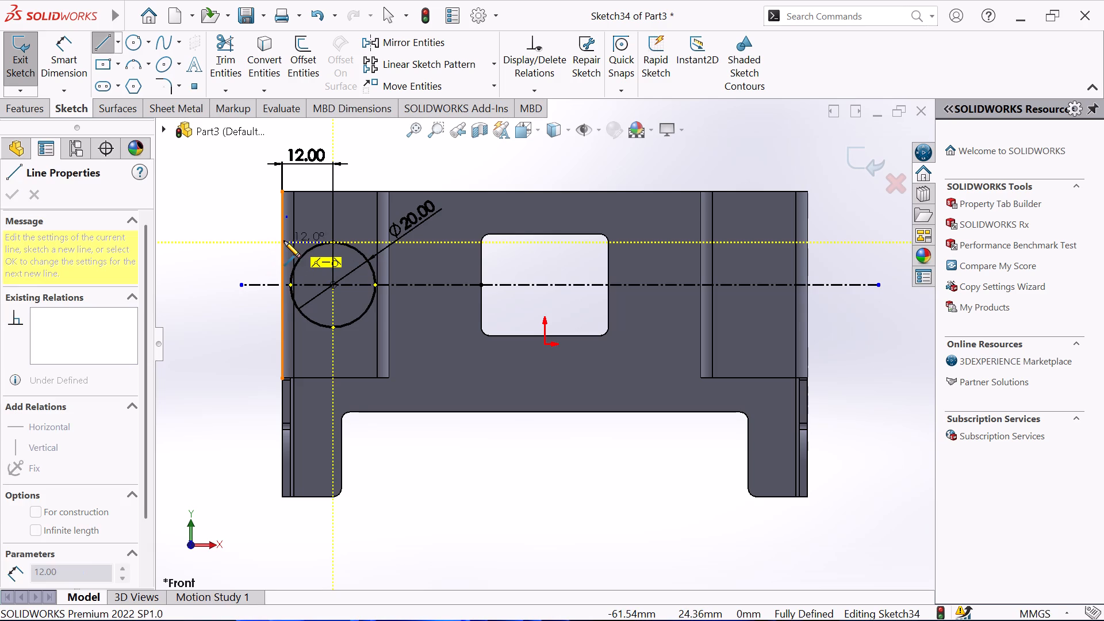
click(281, 241)
right_click(244, 222)
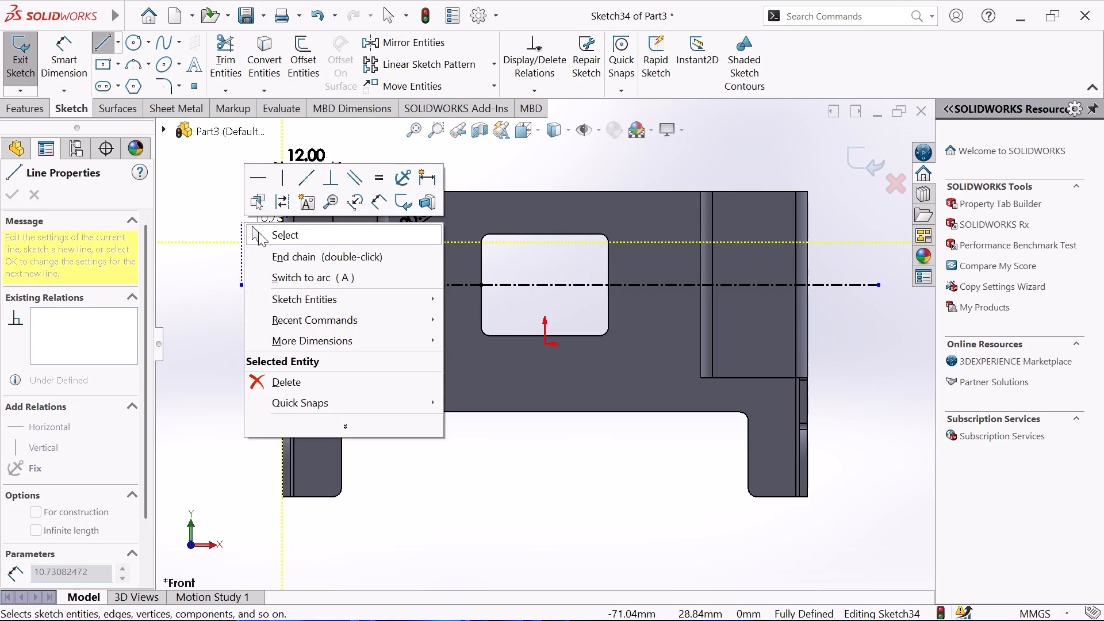
click(261, 232)
click(100, 41)
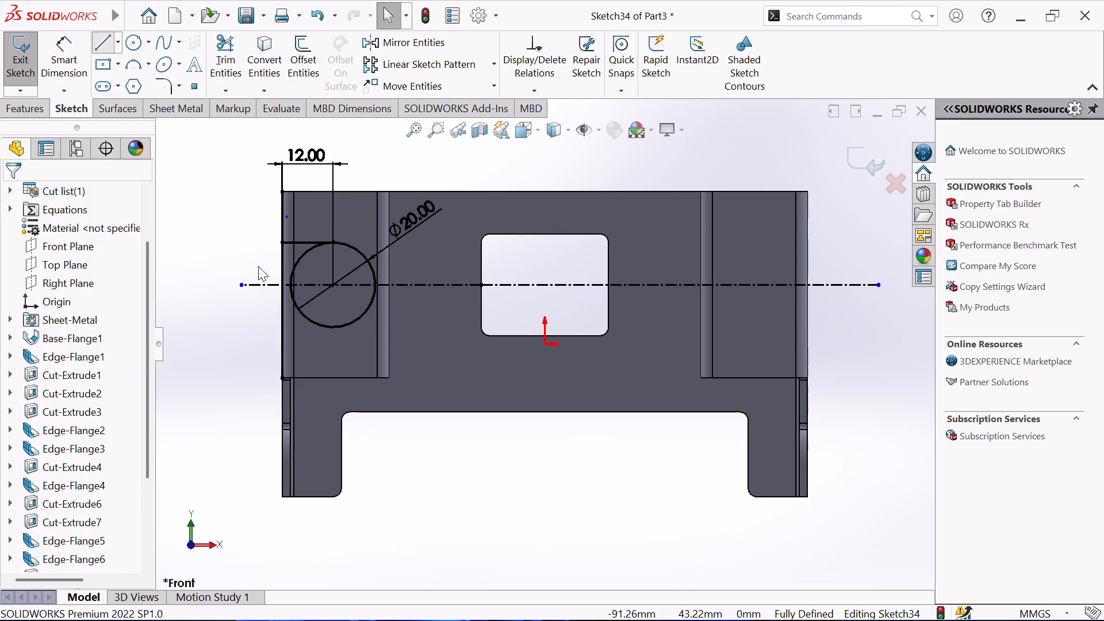
click(331, 327)
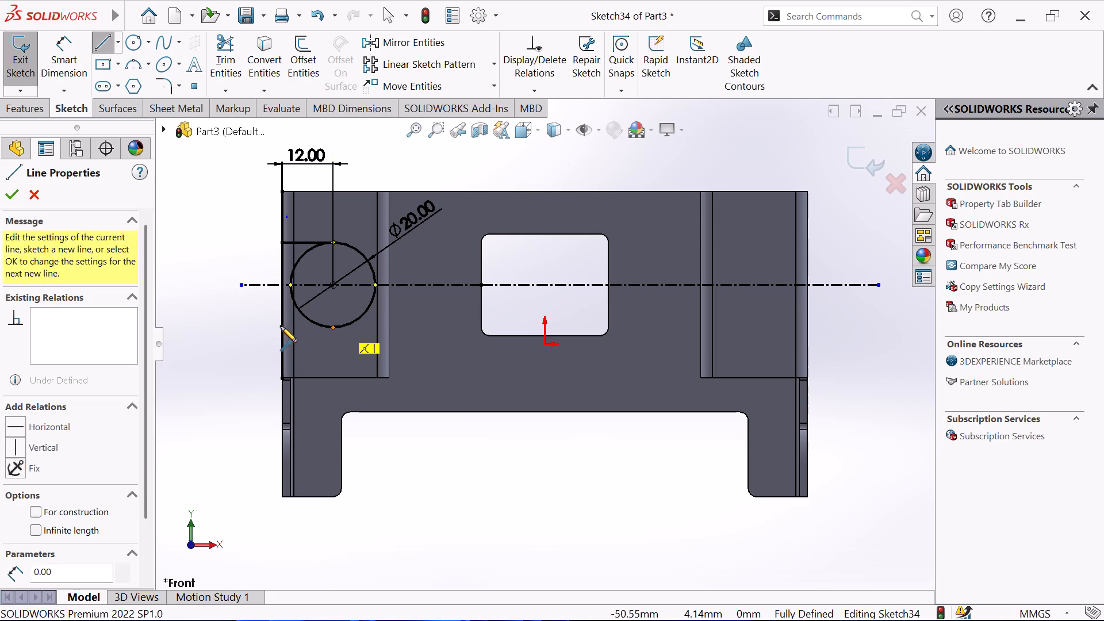
click(282, 327)
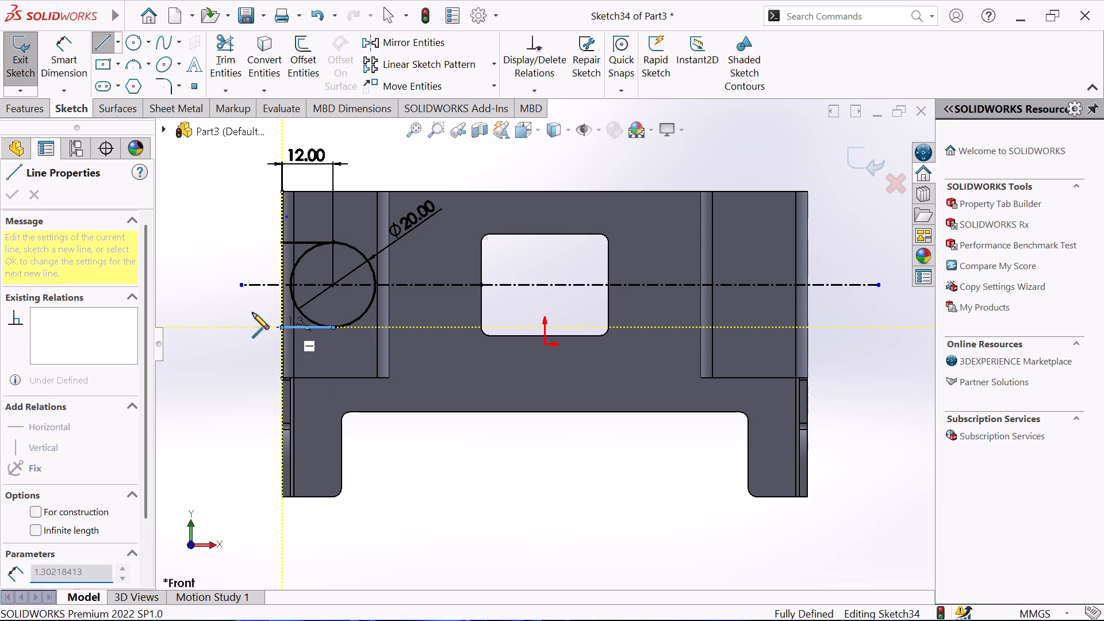
right_click(244, 310)
click(273, 325)
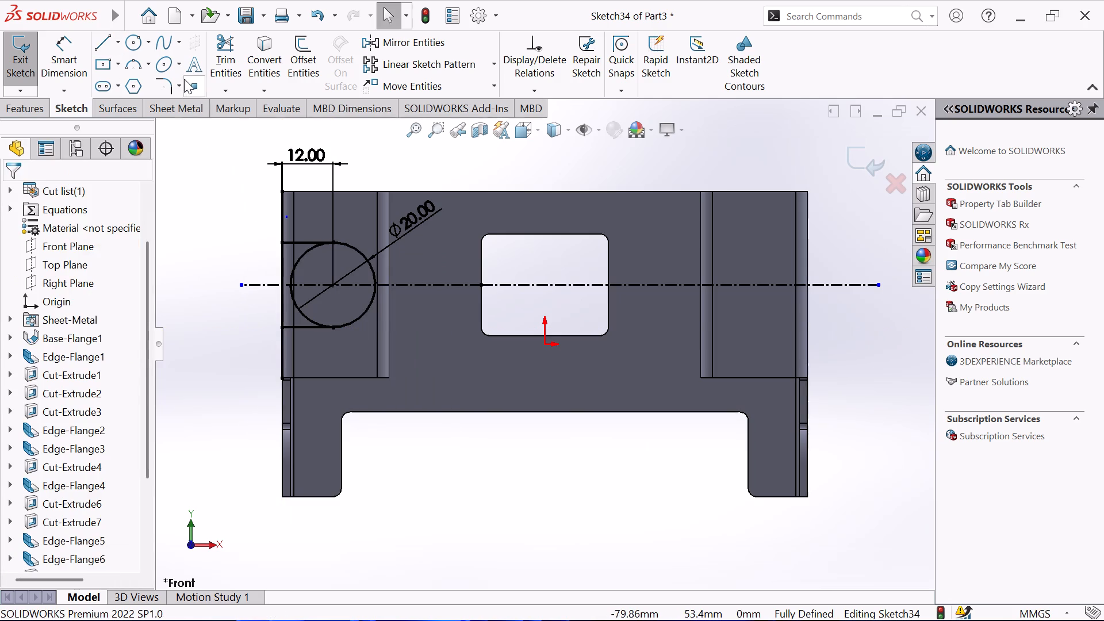
Trim the converted edge beyond the two horizontal lines and the circle's inner arcs, leaving a closed round-ended profile.
click(231, 55)
click(282, 209)
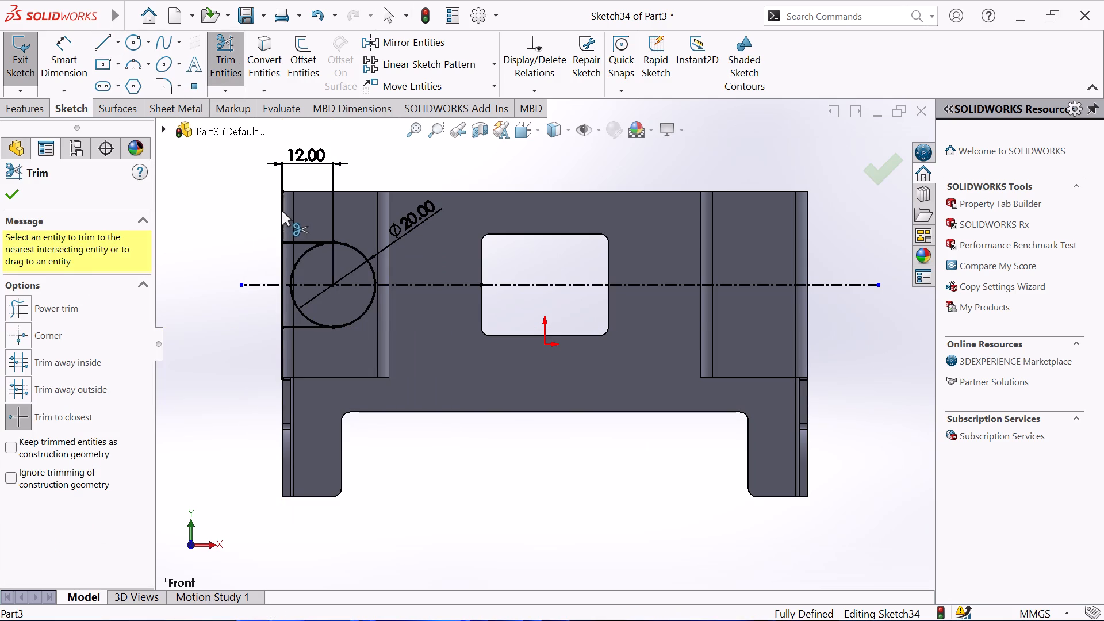
click(284, 350)
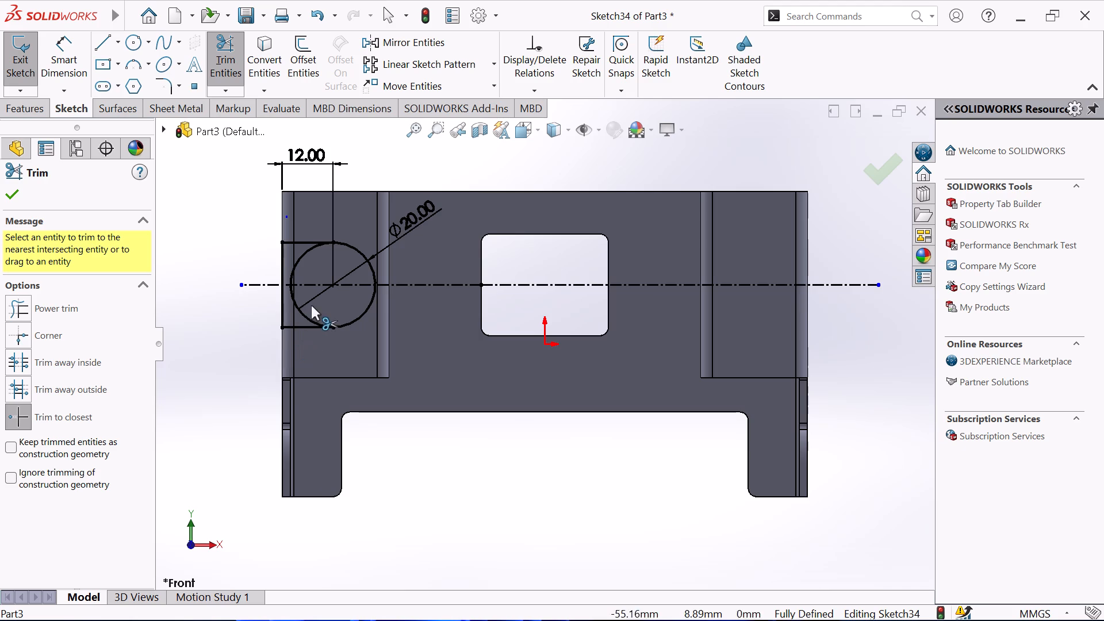
click(310, 315)
click(310, 317)
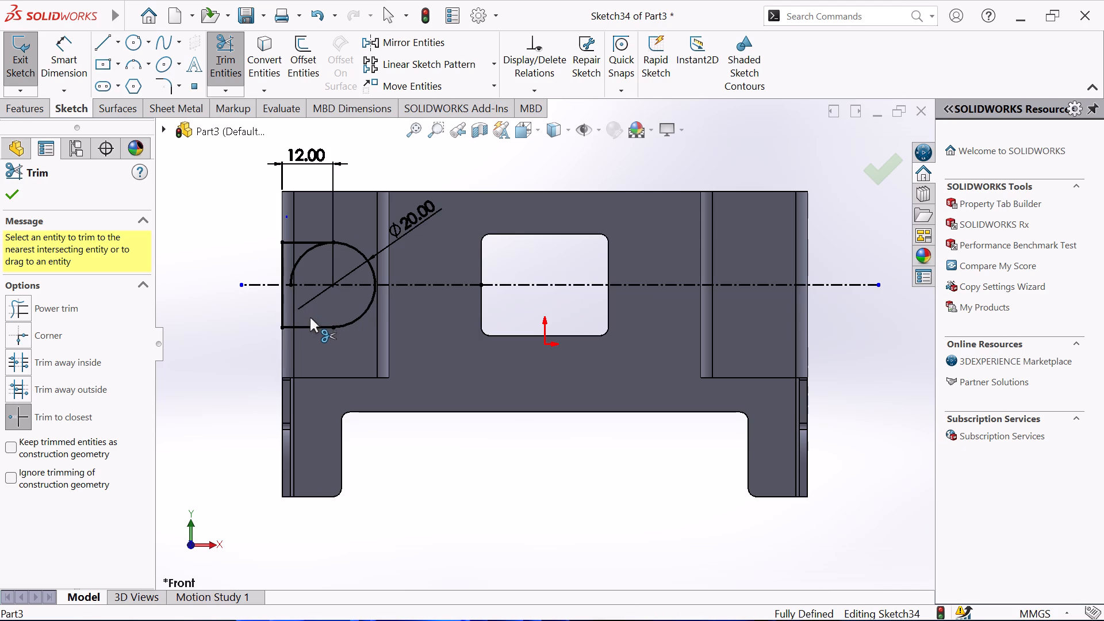
click(302, 257)
right_click(196, 252)
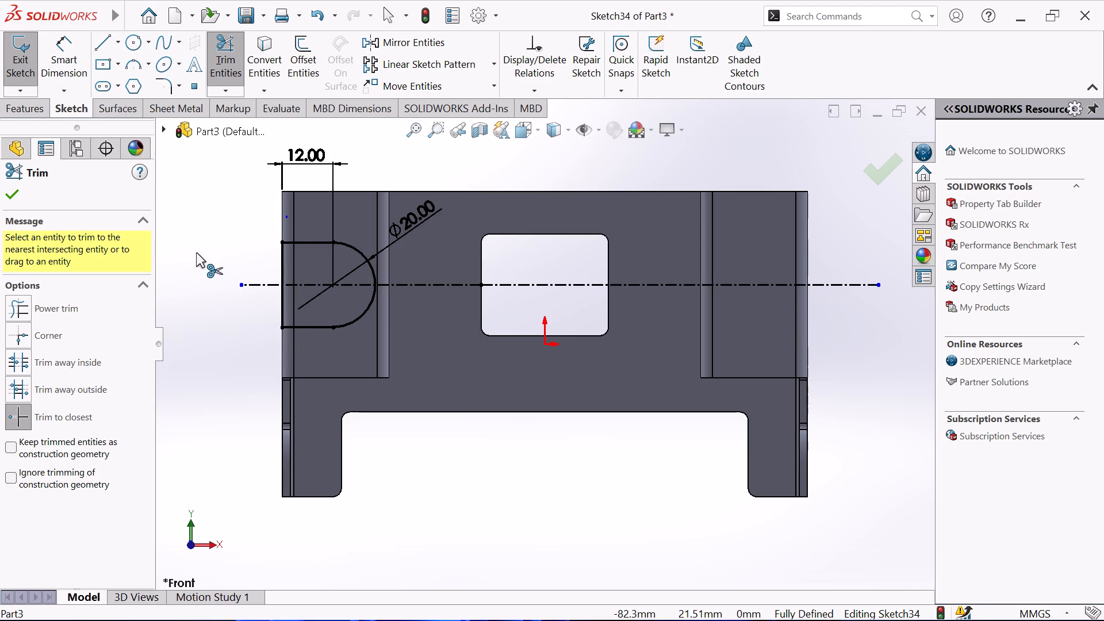
click(233, 309)
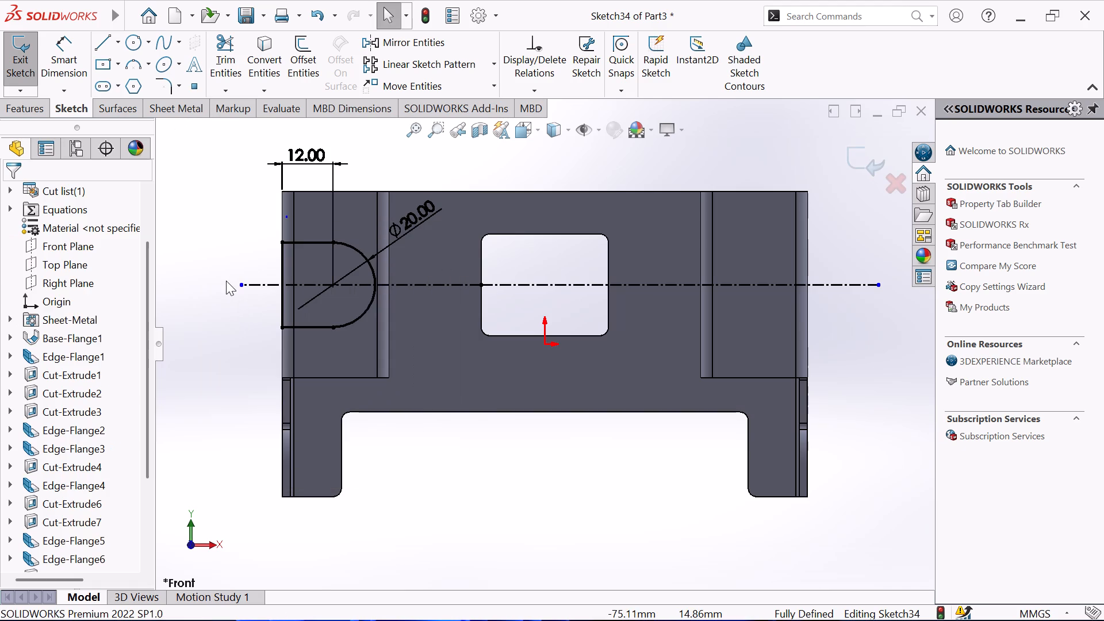
Cut-extrude the round-ended profile through the base flange as a 10 mm blind normal cut.
click(18, 114)
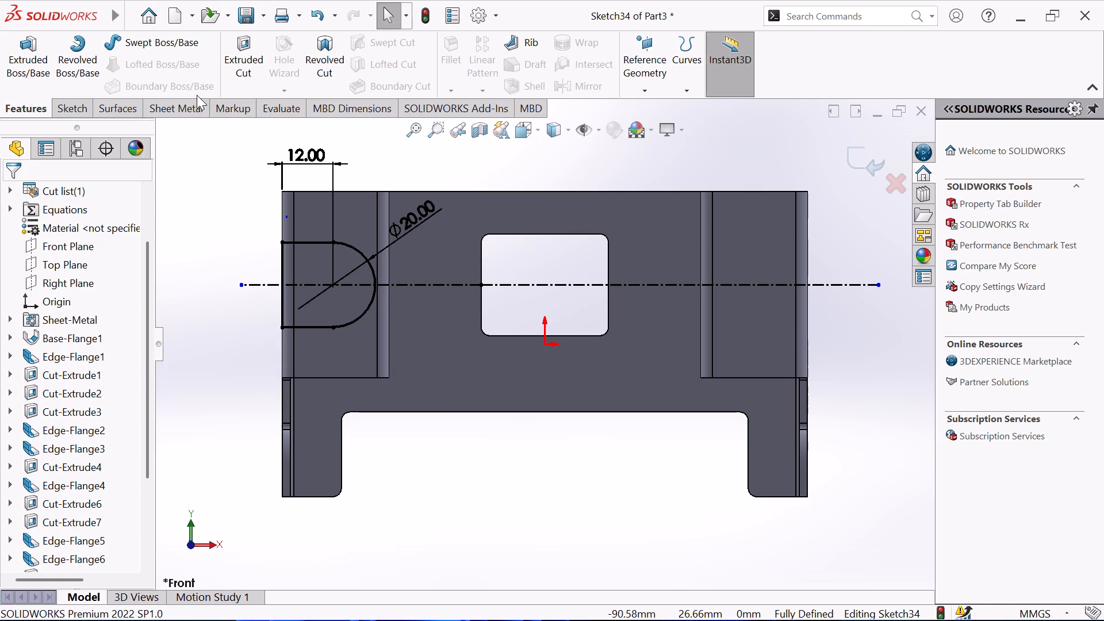
click(252, 68)
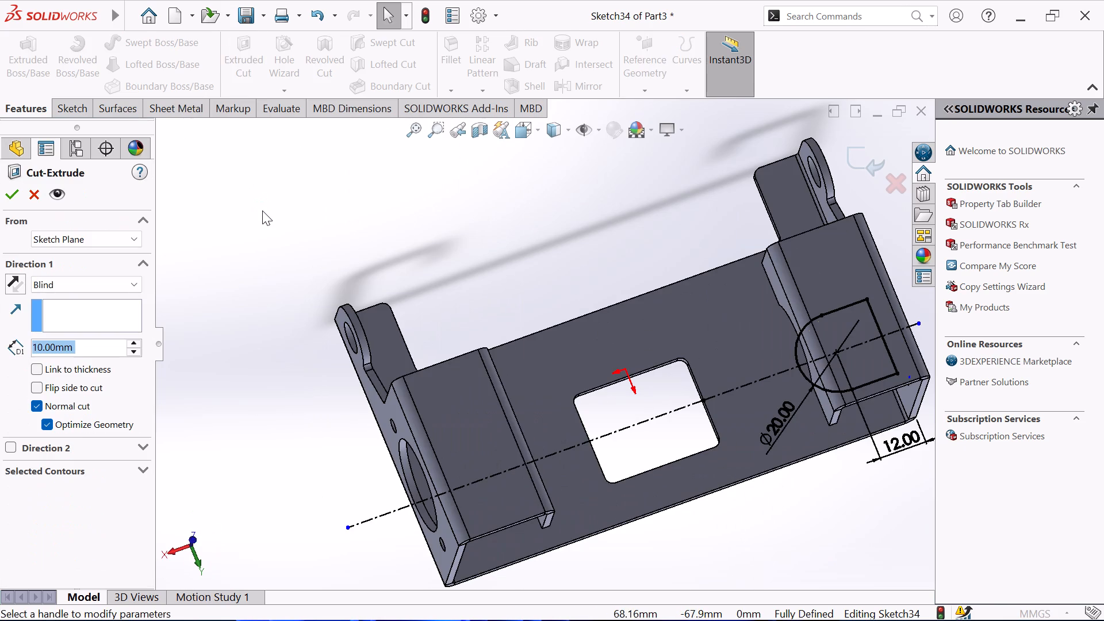
click(11, 193)
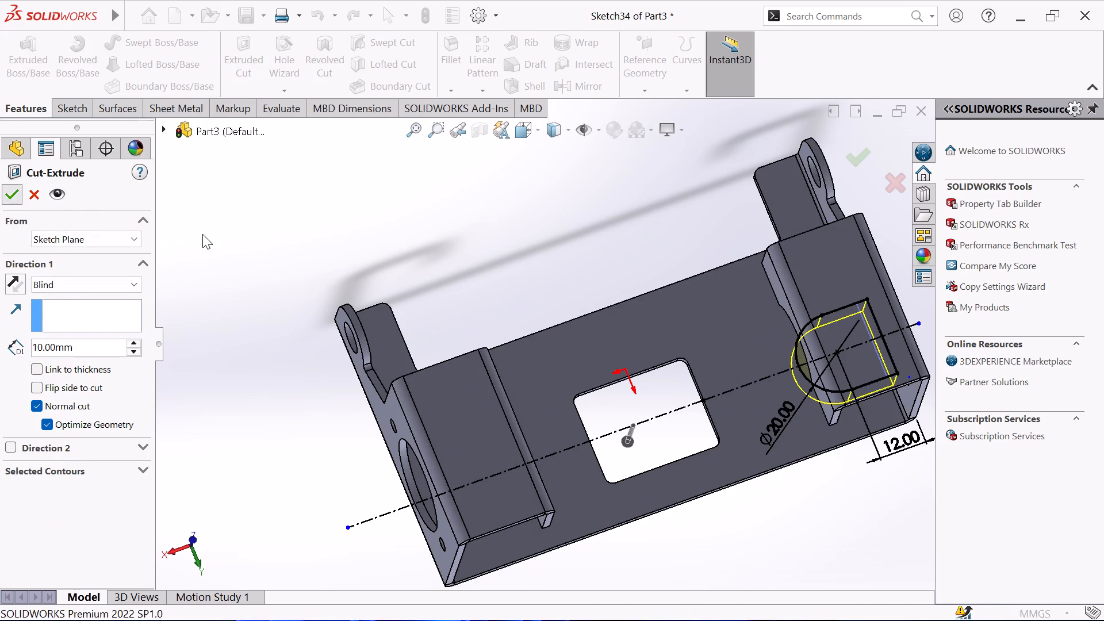
click(209, 232)
Start a new sketch on the base flange's inner face.
middle_drag(247, 213, 257, 101)
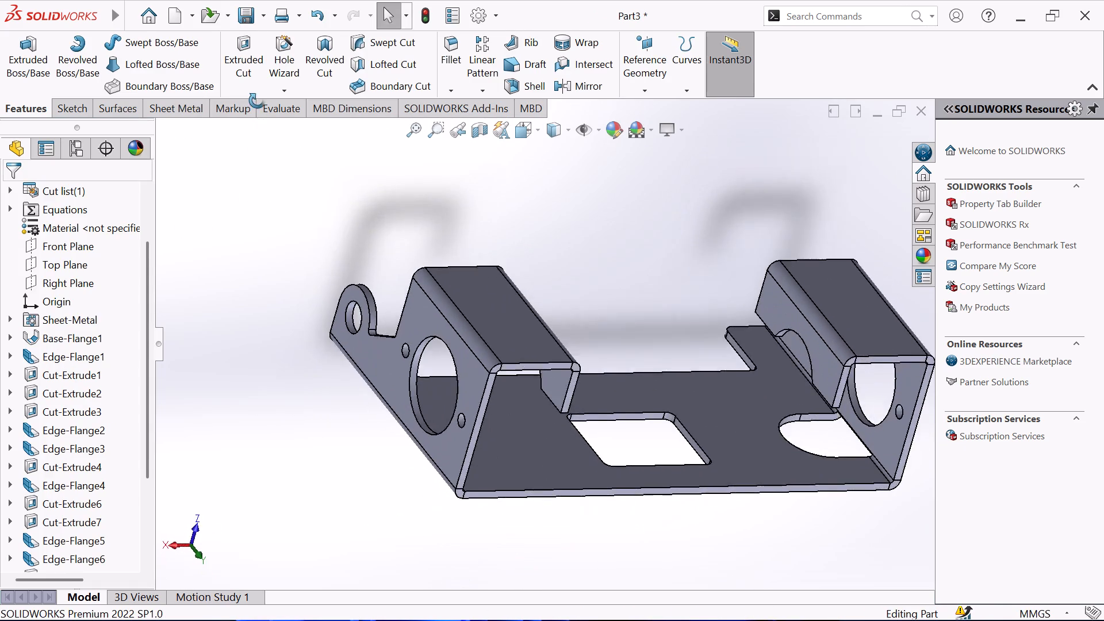
middle_drag(257, 101, 232, 197)
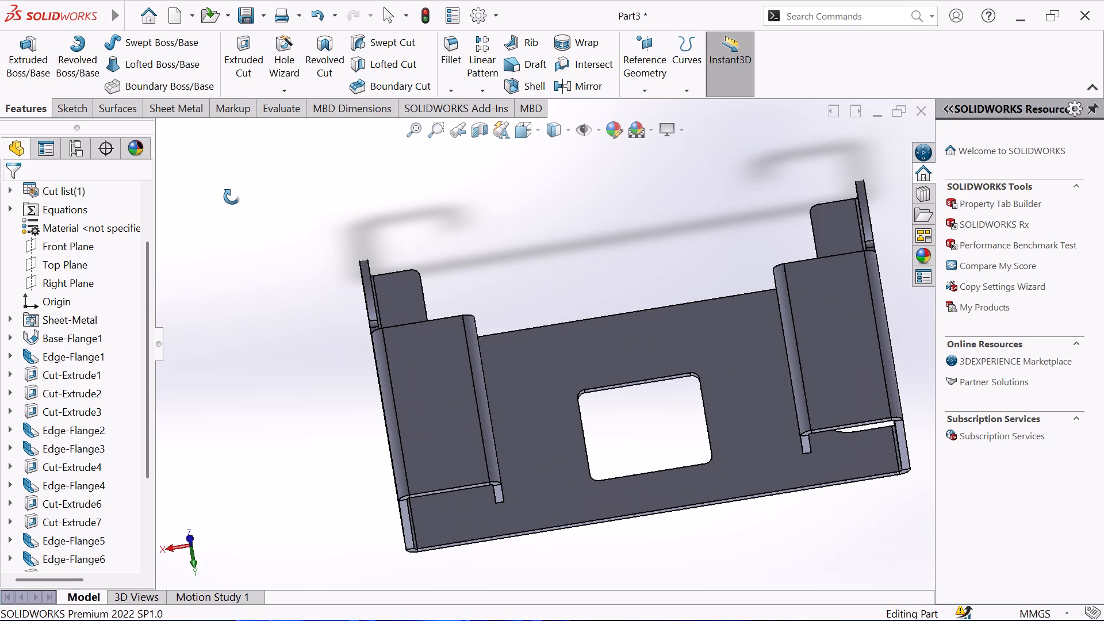
middle_drag(232, 197, 226, 138)
middle_click(226, 138)
middle_click(223, 116)
middle_drag(222, 112, 202, 179)
click(522, 468)
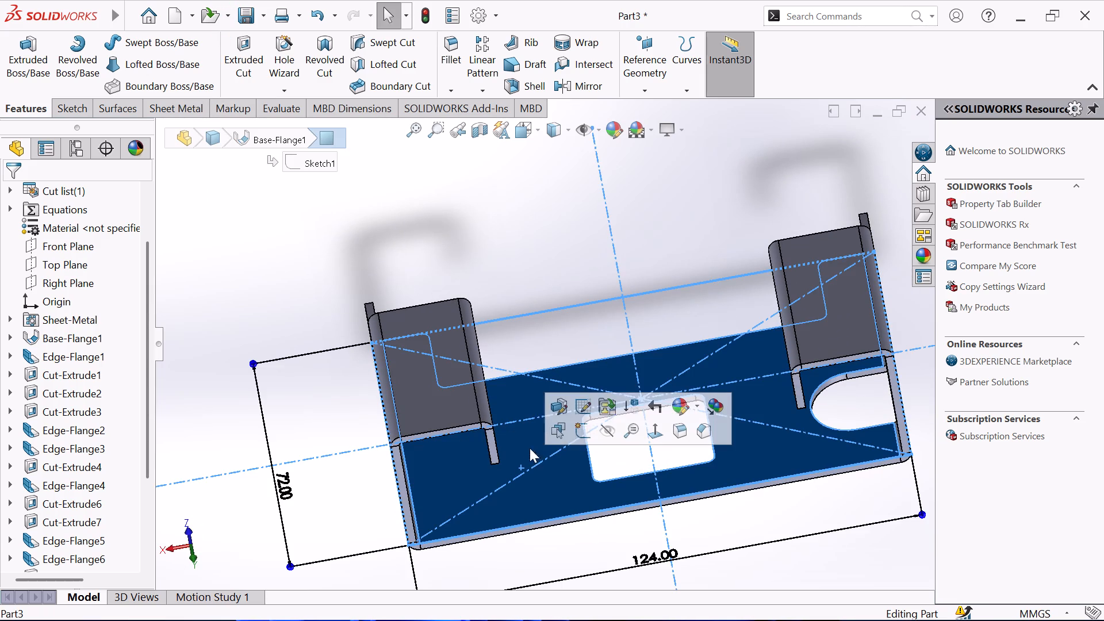
click(580, 434)
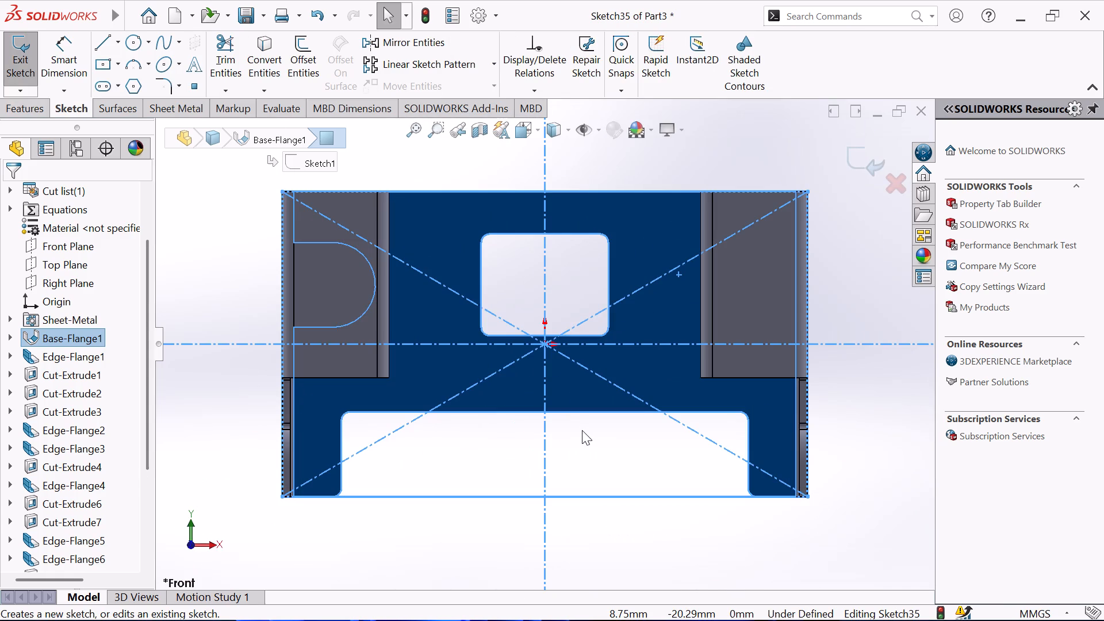
click(790, 142)
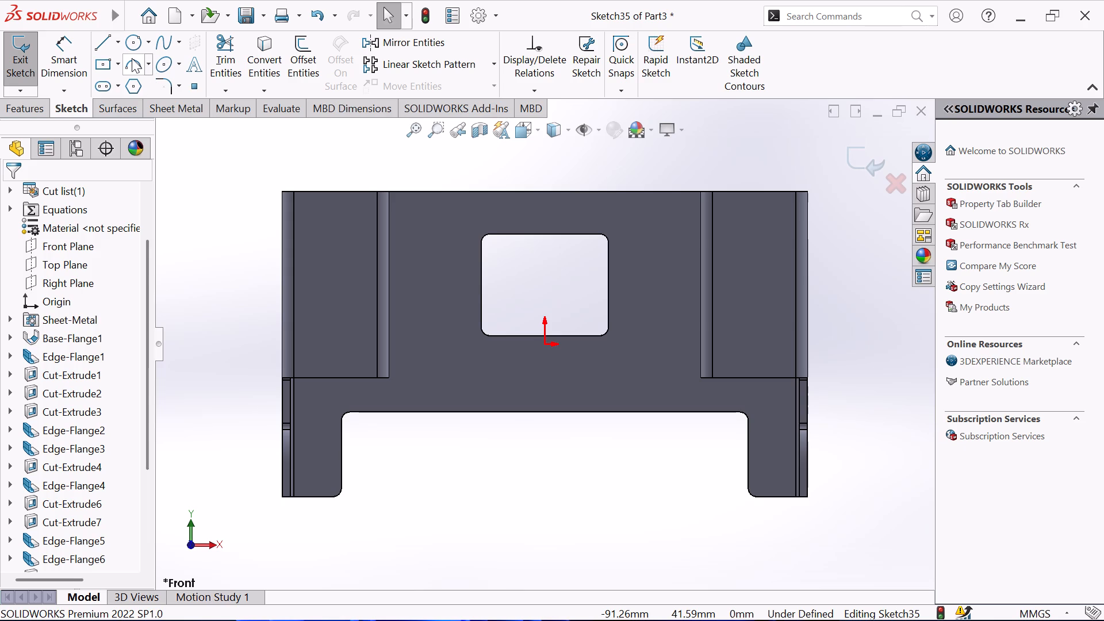
Sketch a horizontal construction line about 61 mm long from the midpoint of the rectangular cutout's positive-X edge past the side flange.
click(121, 44)
click(105, 80)
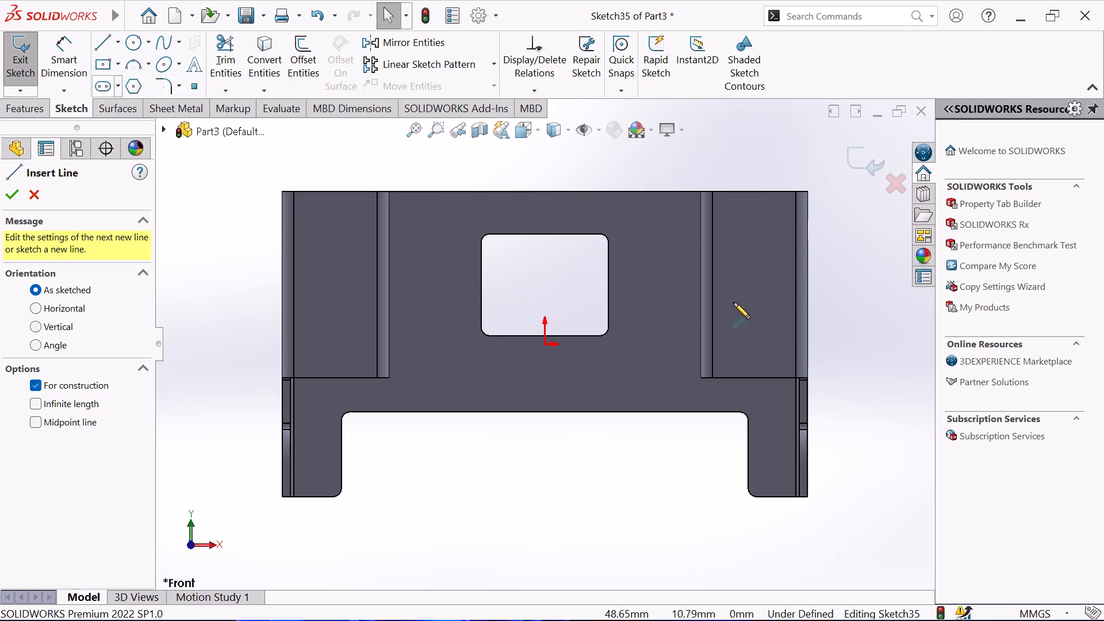
click(609, 287)
click(867, 283)
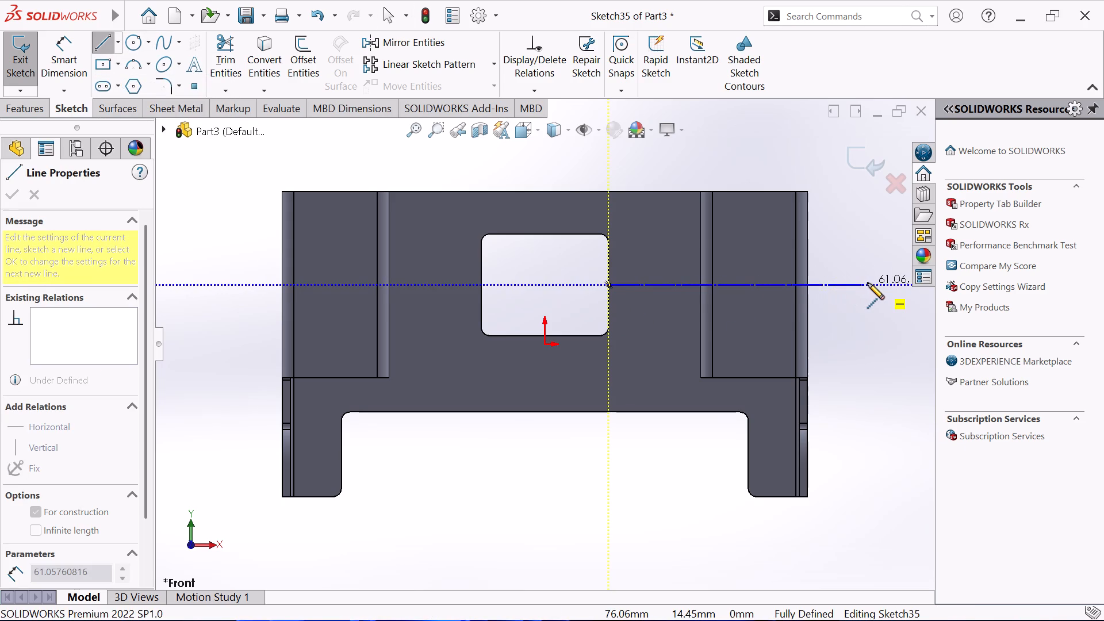
right_click(857, 227)
click(891, 237)
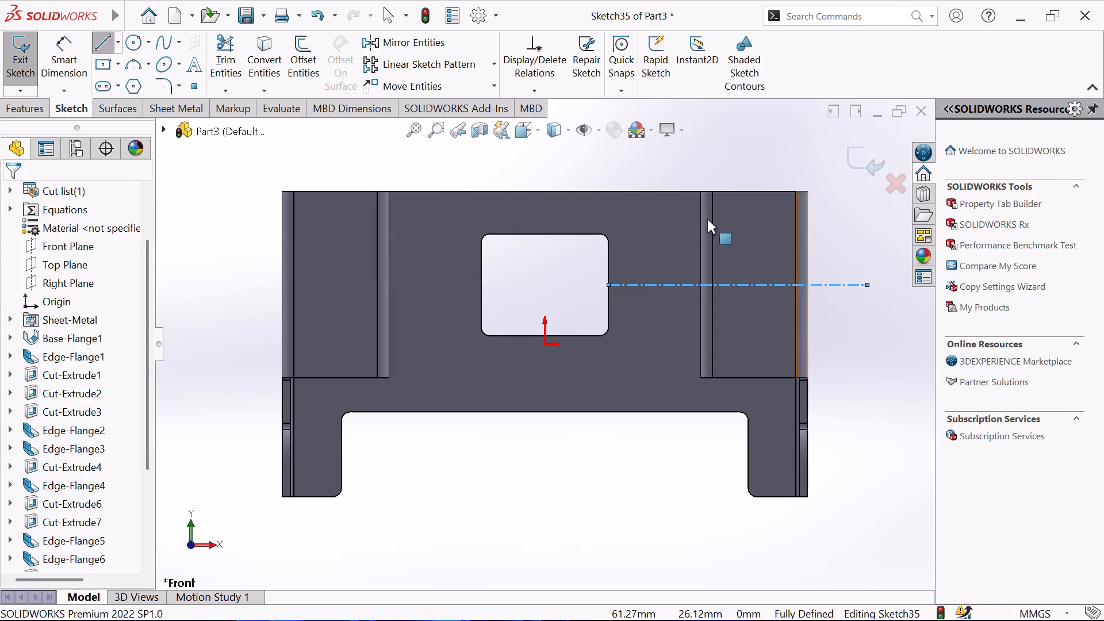
Convert the outer edge of the positive-X side flange into a sketch line.
click(808, 252)
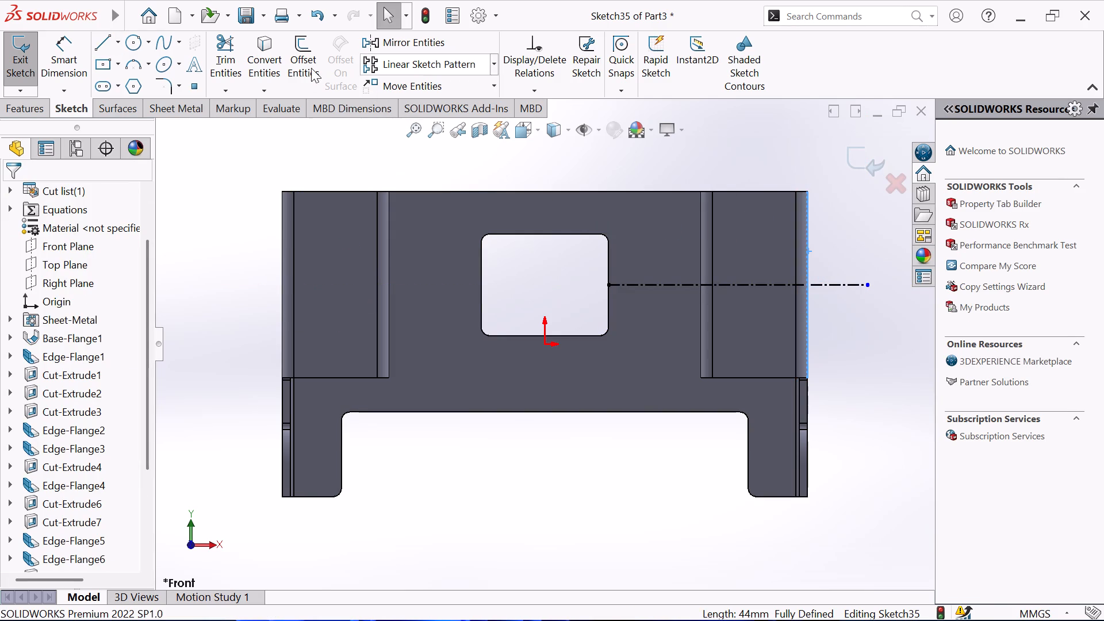
click(269, 63)
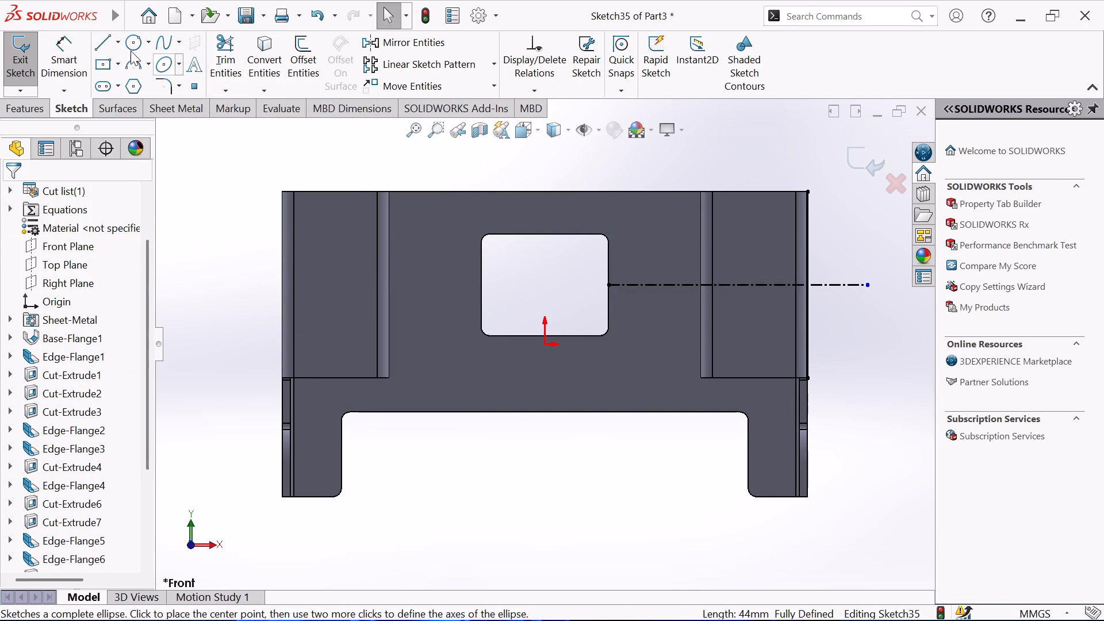
Sketch a circle of about 9.3 mm radius centered on the construction line near the positive-X side flange.
click(130, 39)
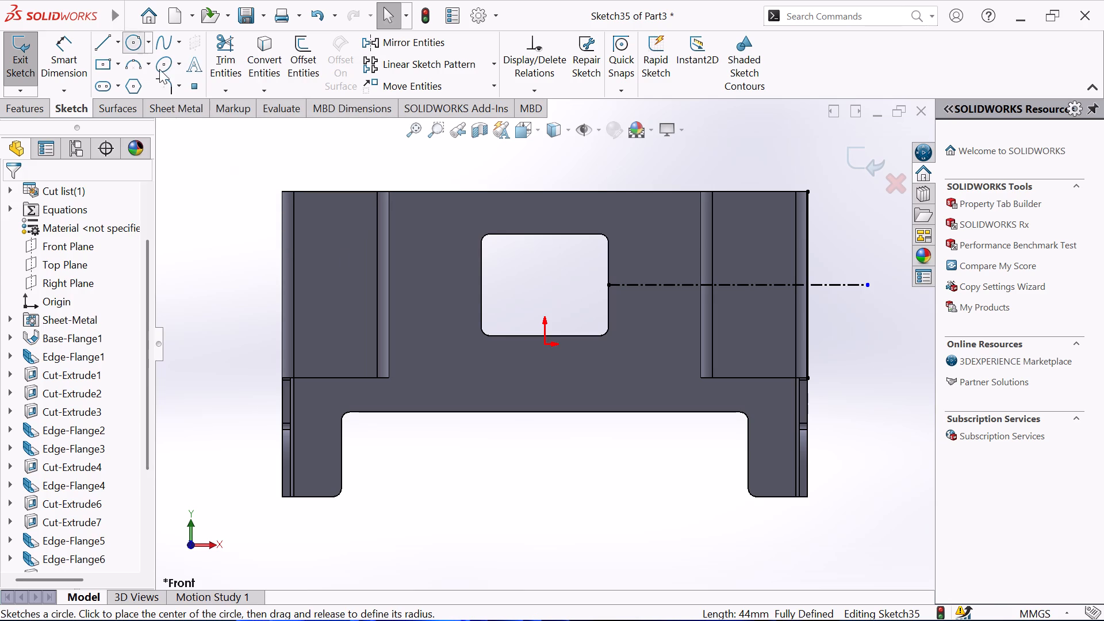
click(747, 284)
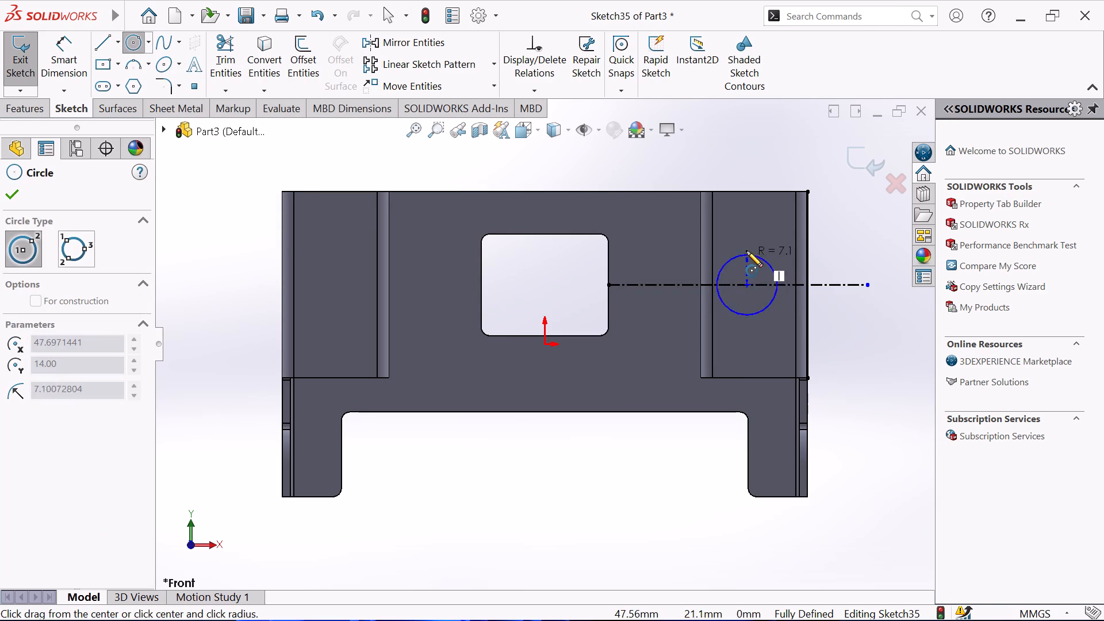
click(746, 246)
right_click(741, 150)
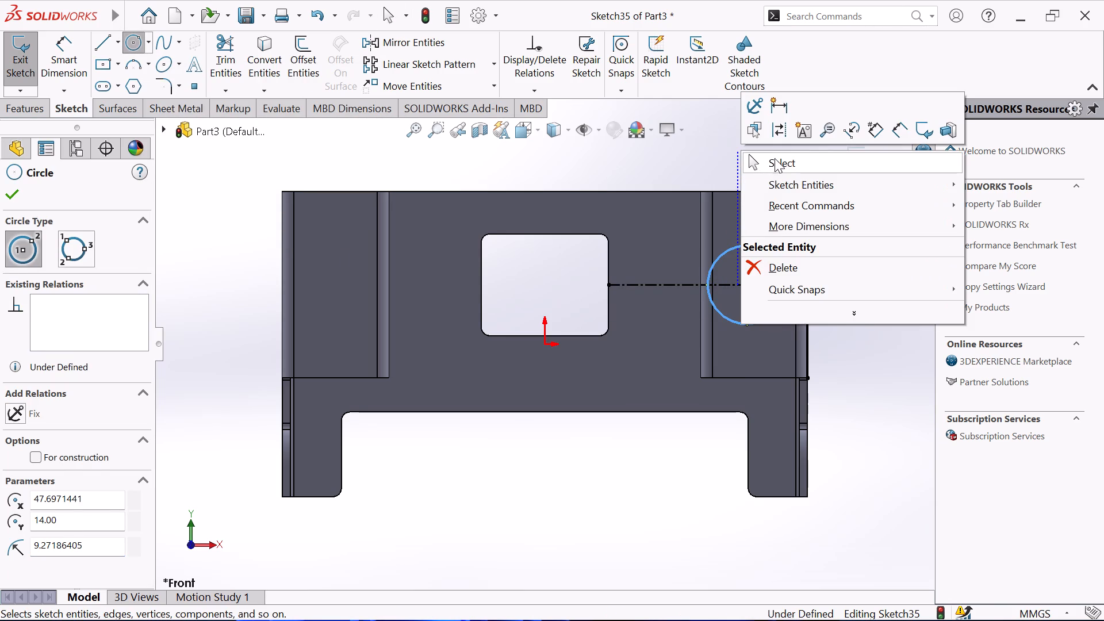
click(775, 159)
Dimension the circle's diameter to 20 mm.
click(76, 44)
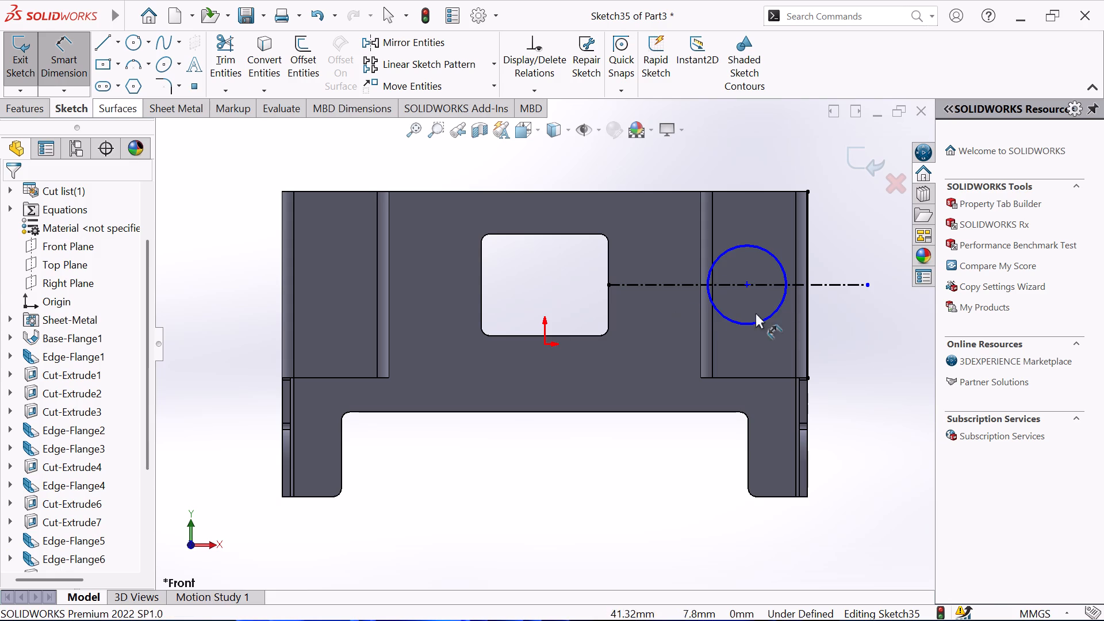
click(771, 315)
click(770, 163)
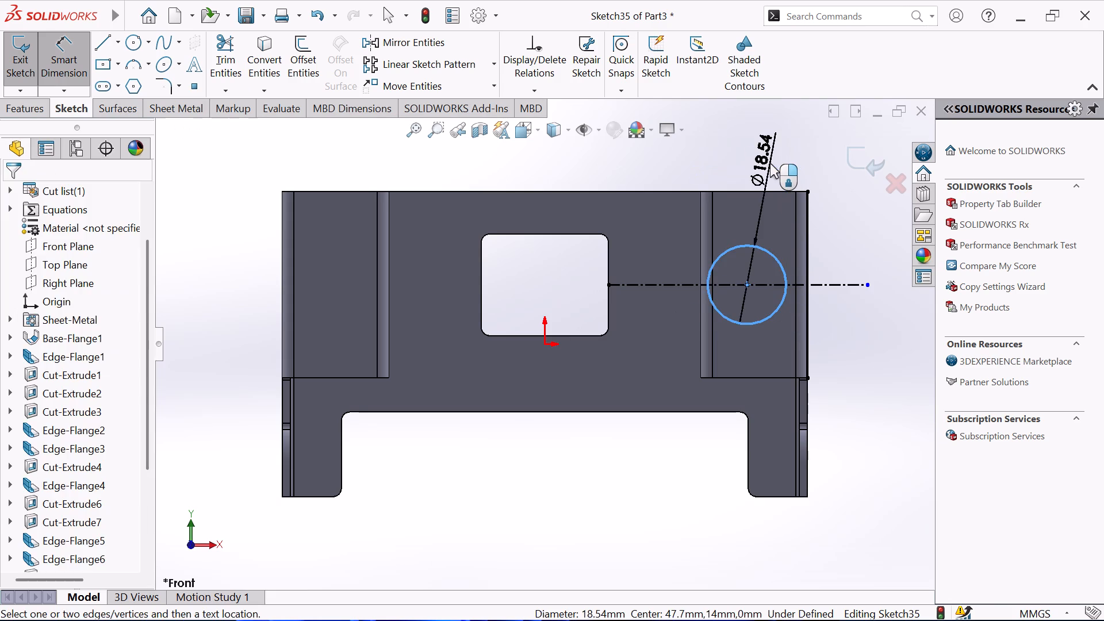
text(20)
key(Return)
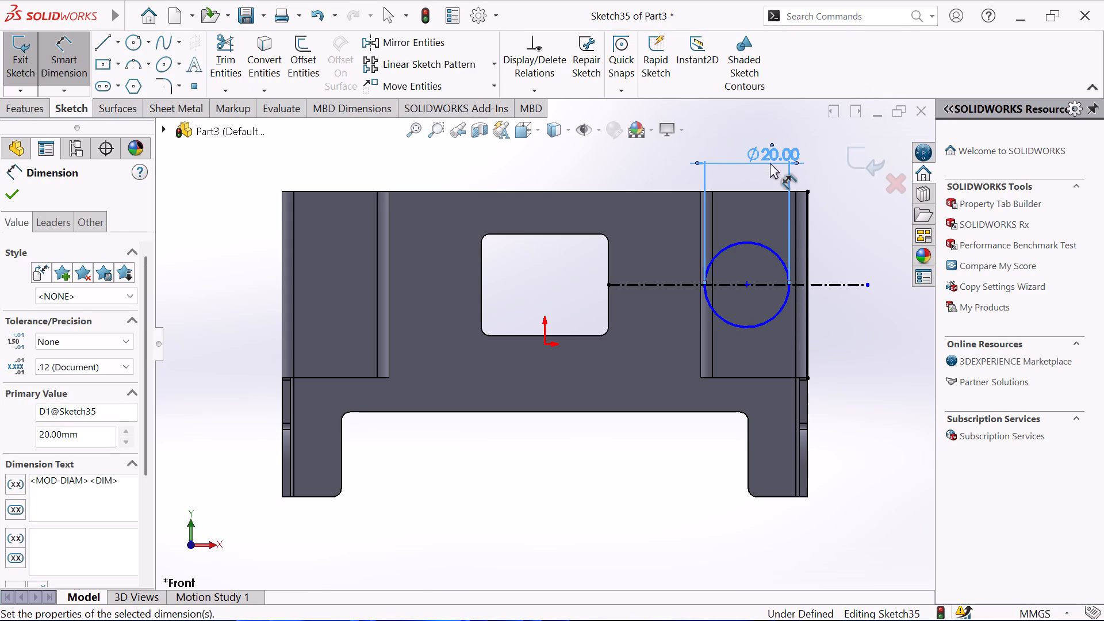
Dimension the circle's center 12 mm from the converted outer edge of the positive-X side flange.
click(784, 306)
click(810, 296)
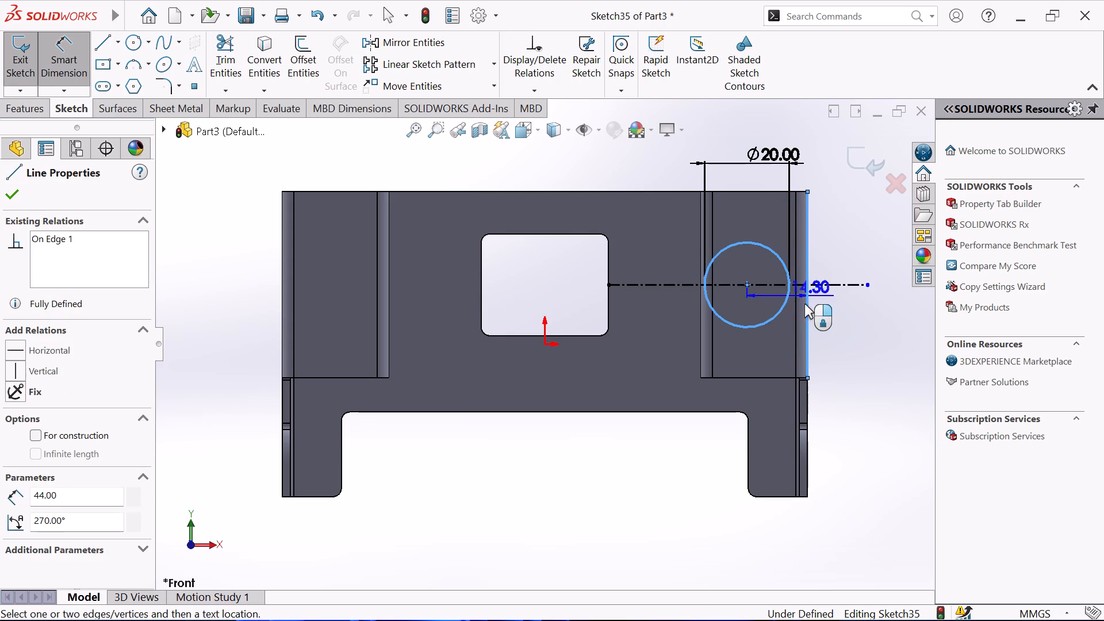
click(772, 346)
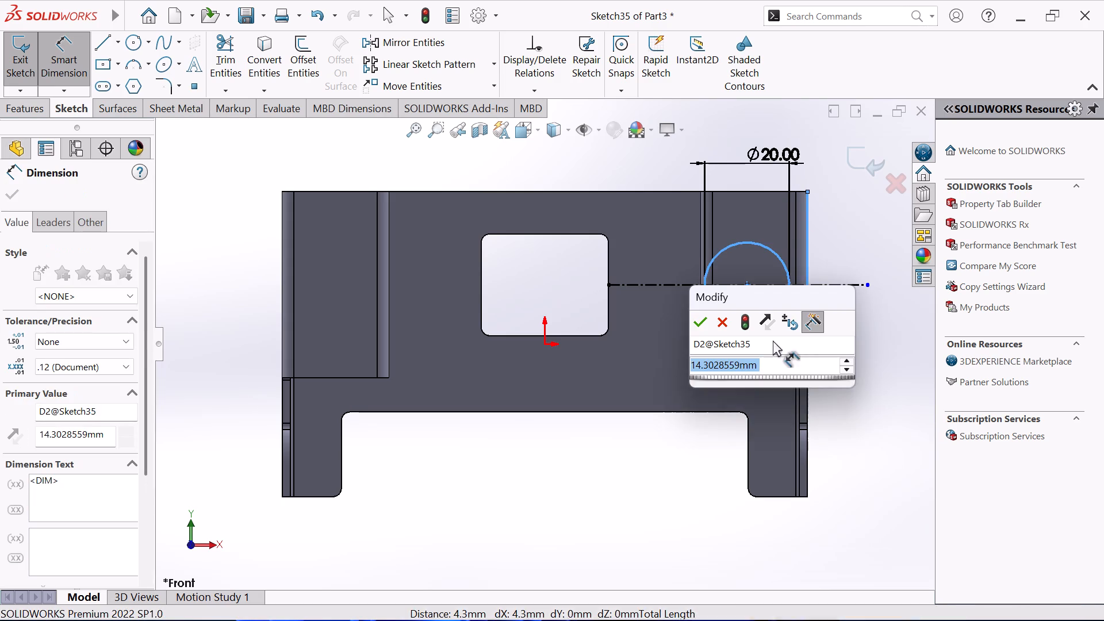
text(12)
key(Return)
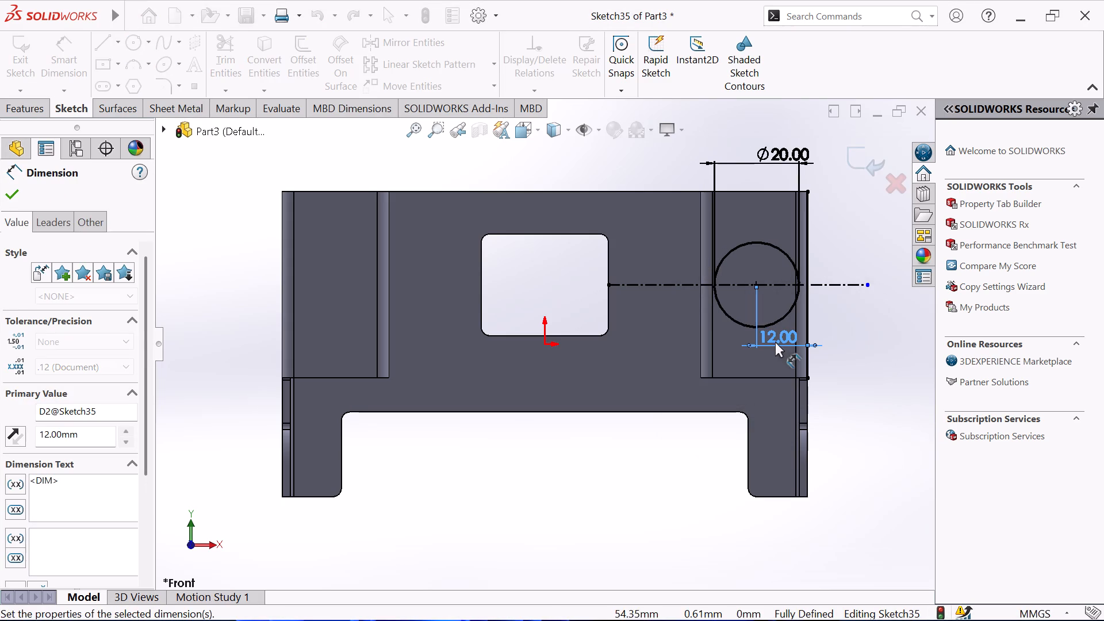
right_click(898, 348)
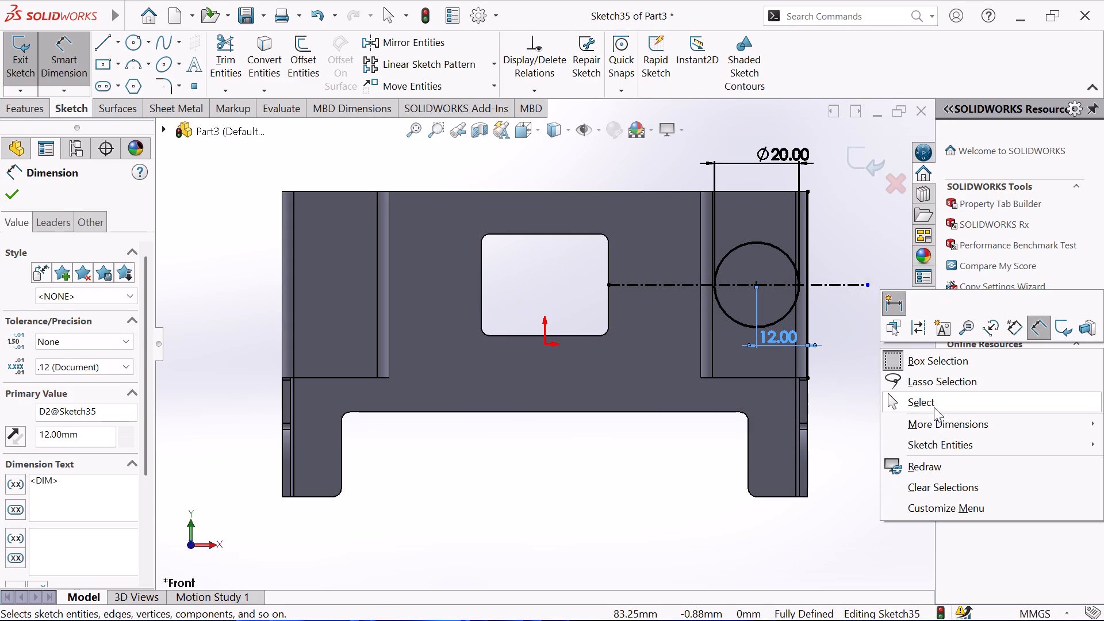
click(934, 407)
Sketch two horizontal 12 mm lines joining the circle's upper and lower quadrant points to the converted outer edge.
click(97, 42)
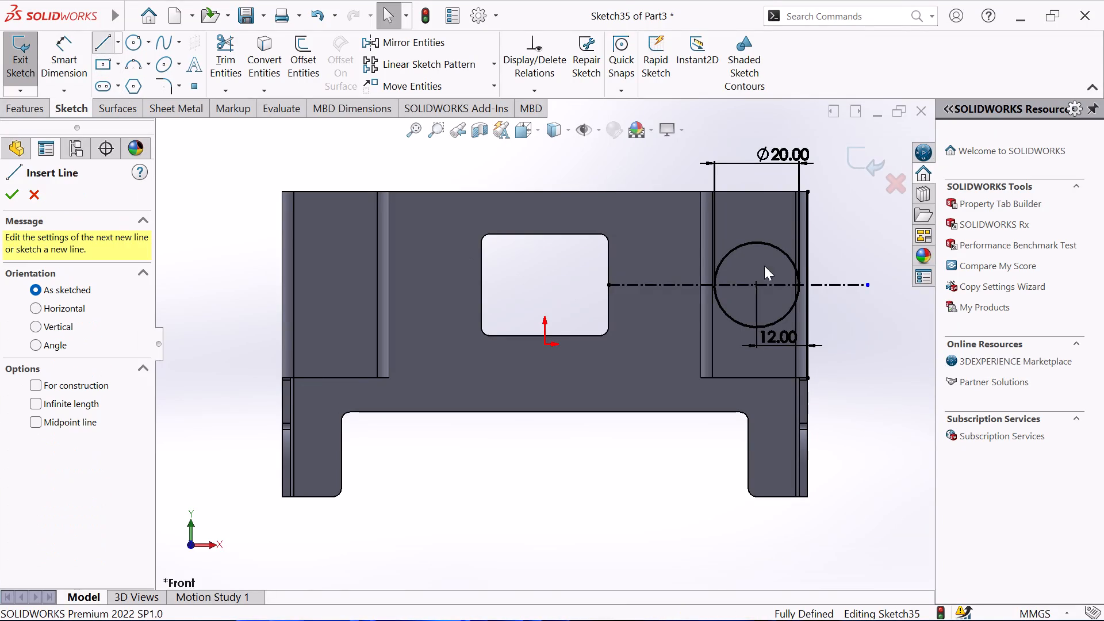
click(757, 244)
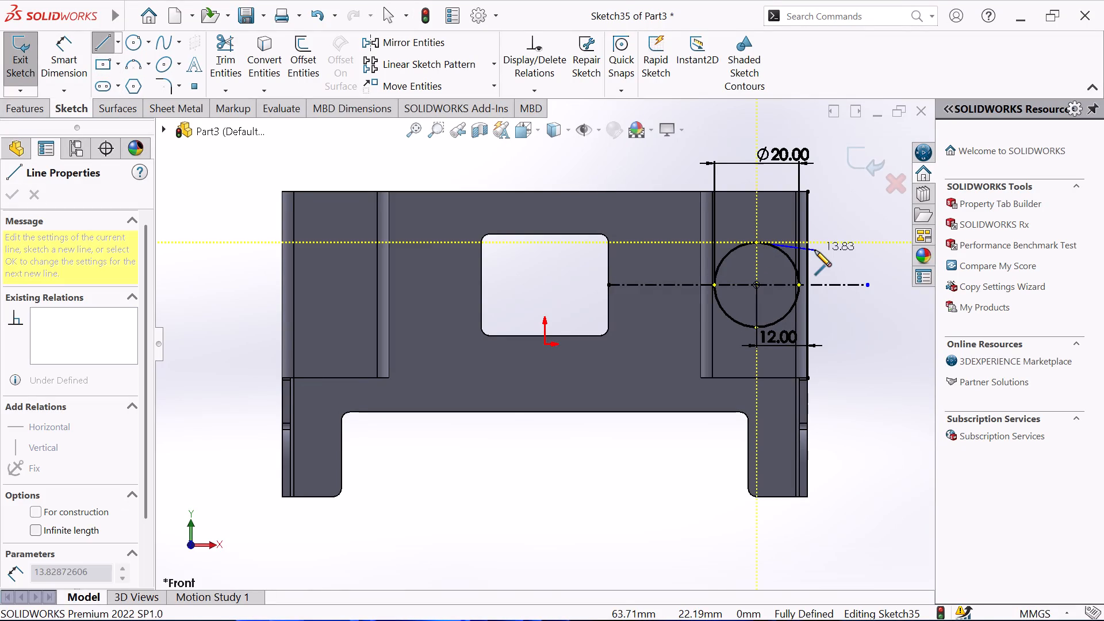
click(810, 242)
right_click(829, 220)
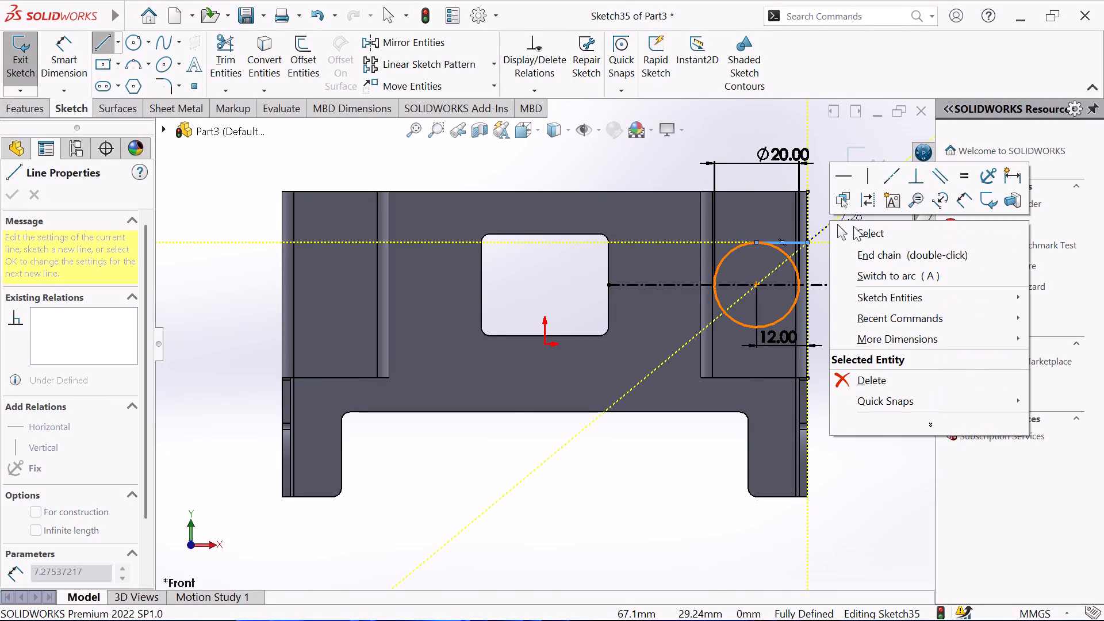
click(858, 227)
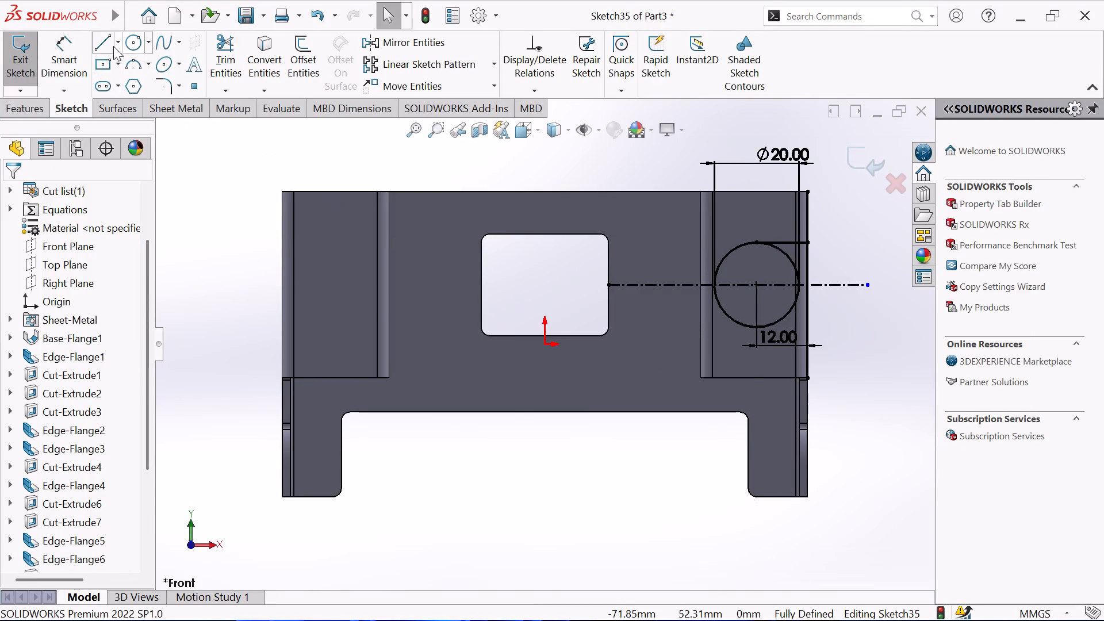
click(107, 41)
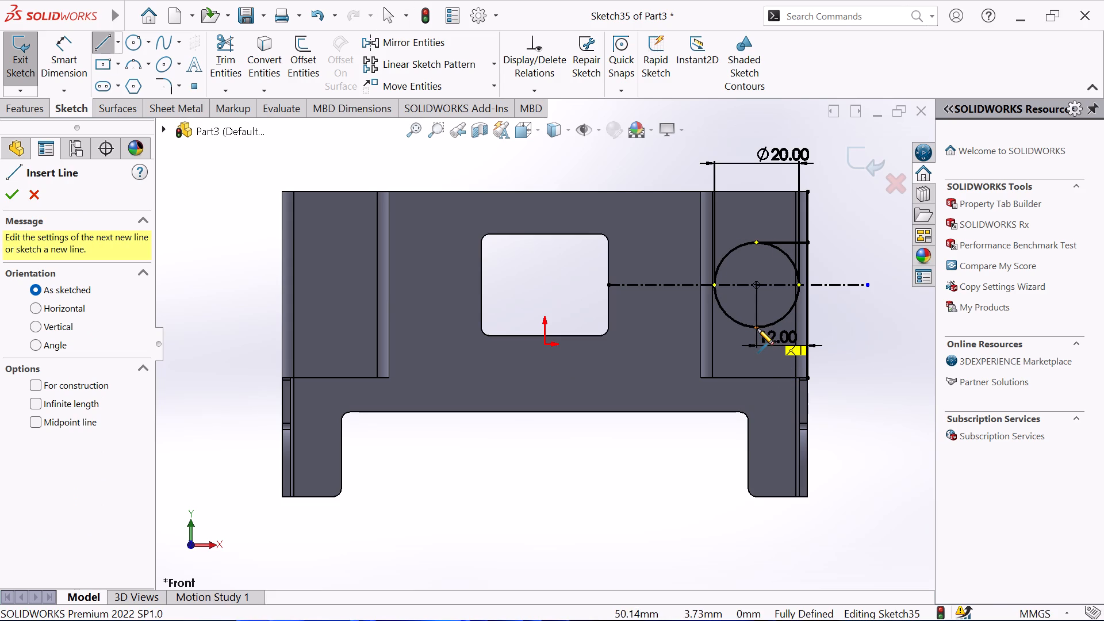
click(757, 328)
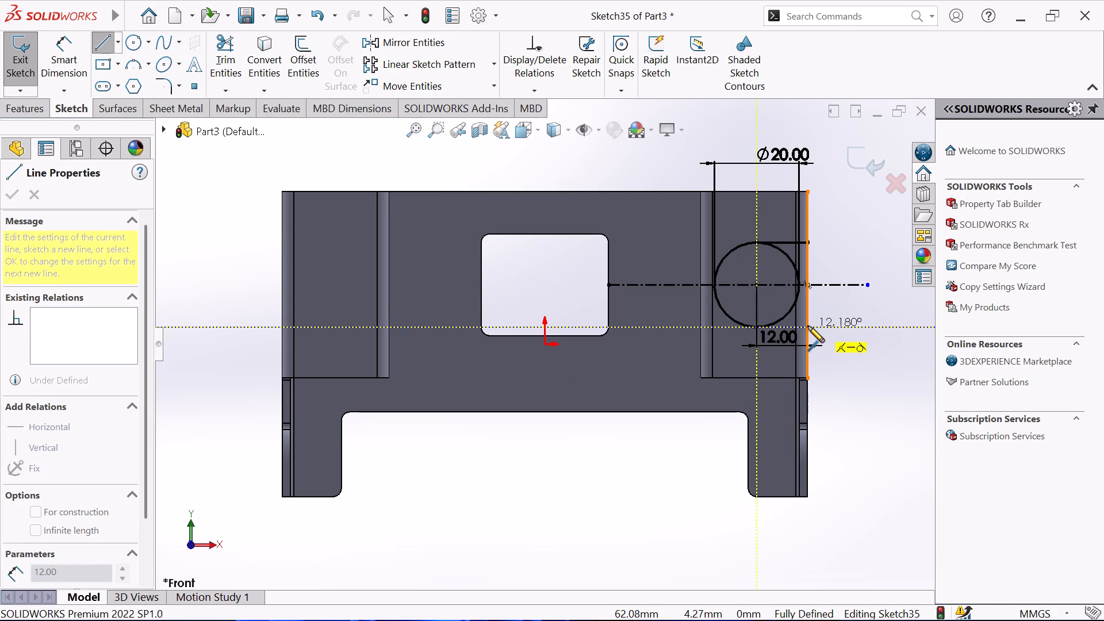
click(808, 326)
right_click(853, 306)
click(881, 313)
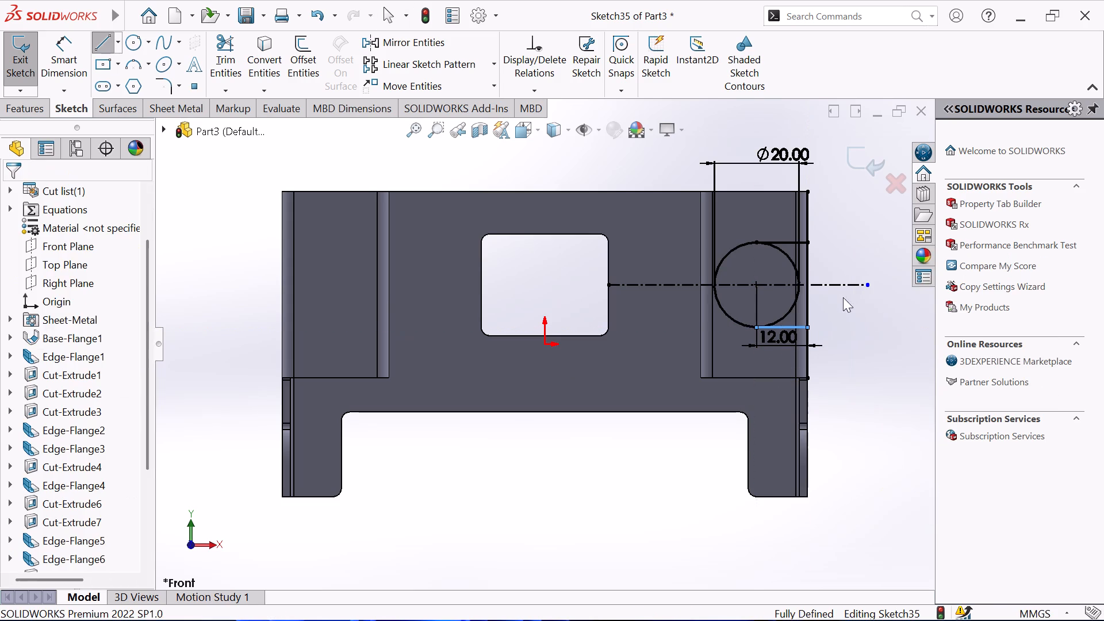
Trim the converted outer edge beyond the two horizontal lines and the circle's inner arcs, leaving a closed round-ended profile.
click(235, 41)
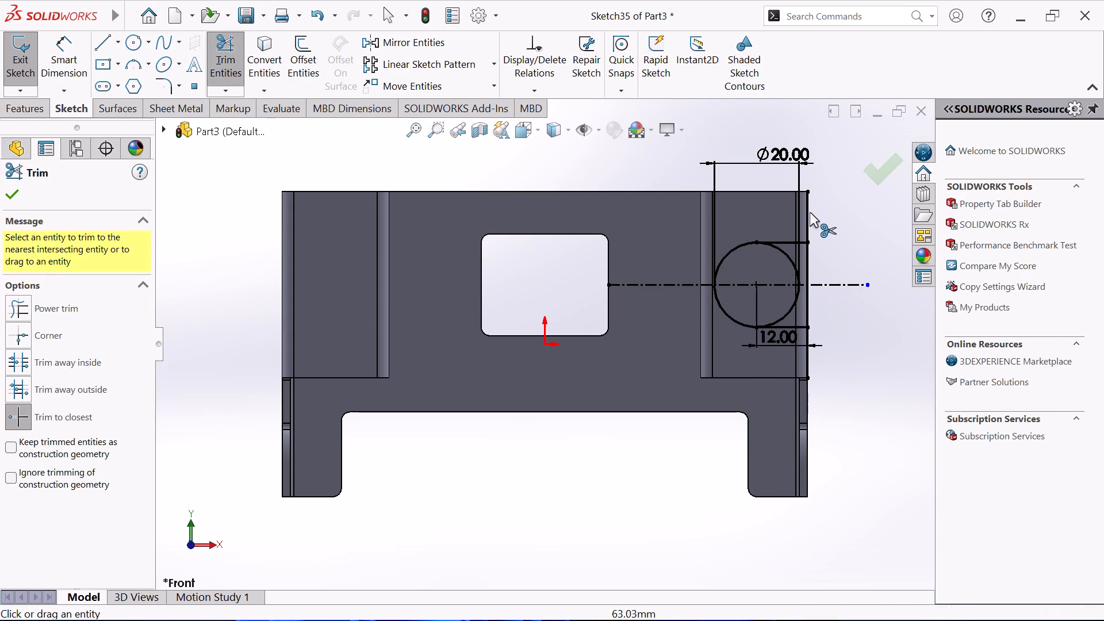
click(809, 210)
click(807, 360)
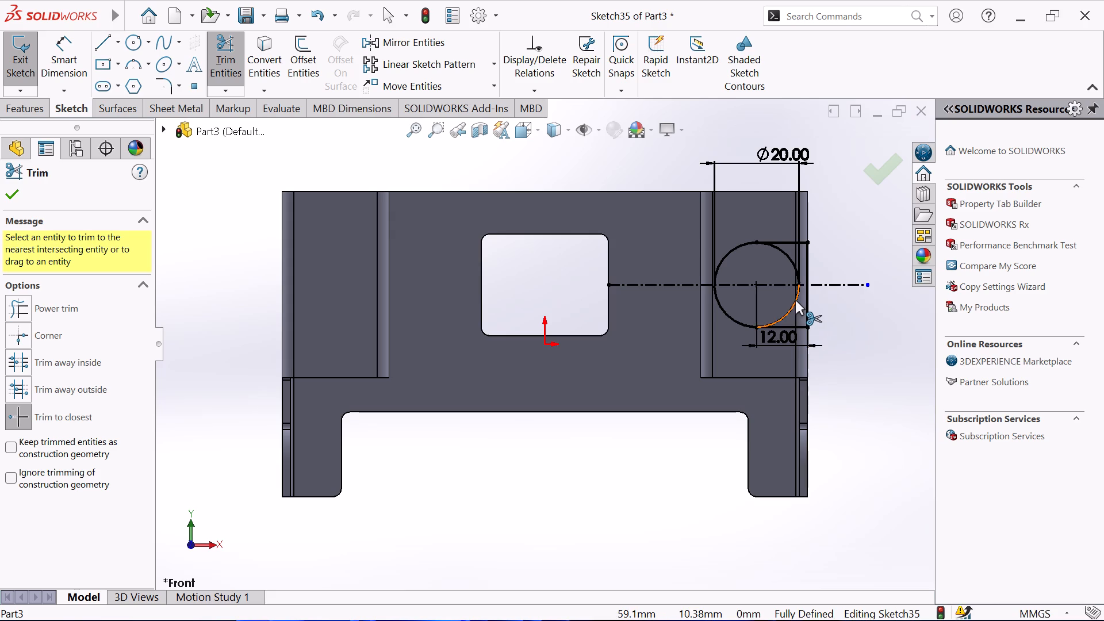
click(795, 300)
click(785, 250)
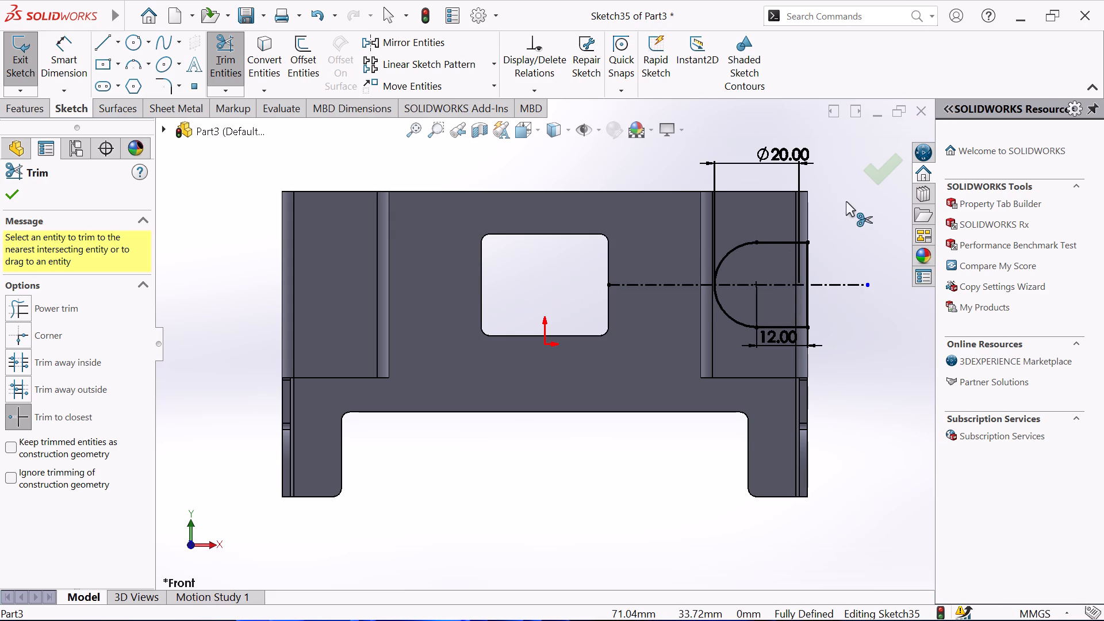
right_click(846, 201)
click(873, 252)
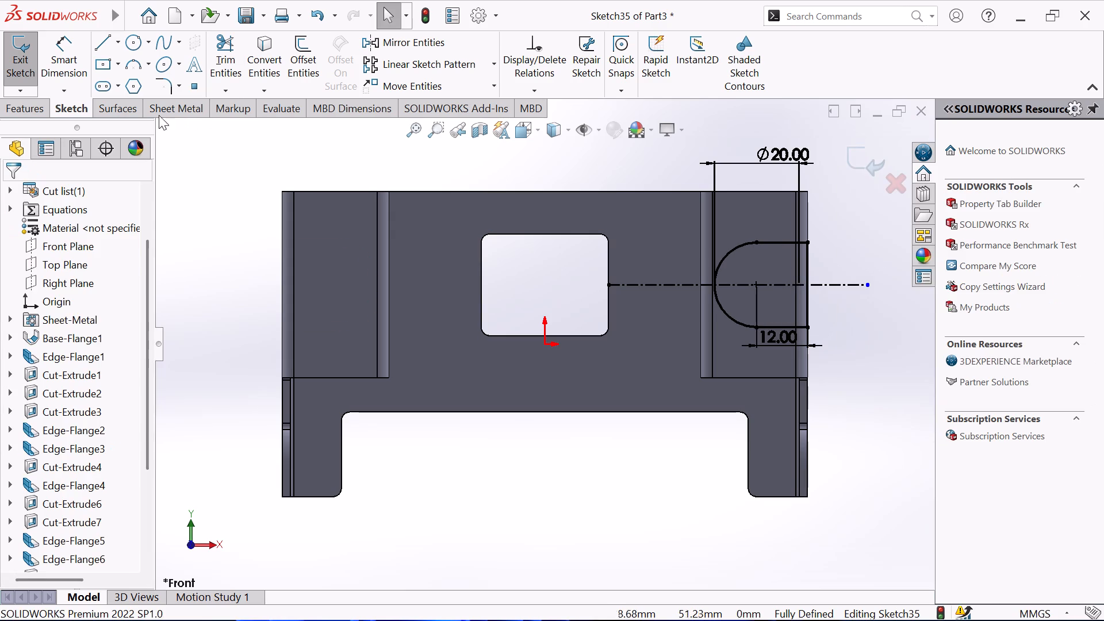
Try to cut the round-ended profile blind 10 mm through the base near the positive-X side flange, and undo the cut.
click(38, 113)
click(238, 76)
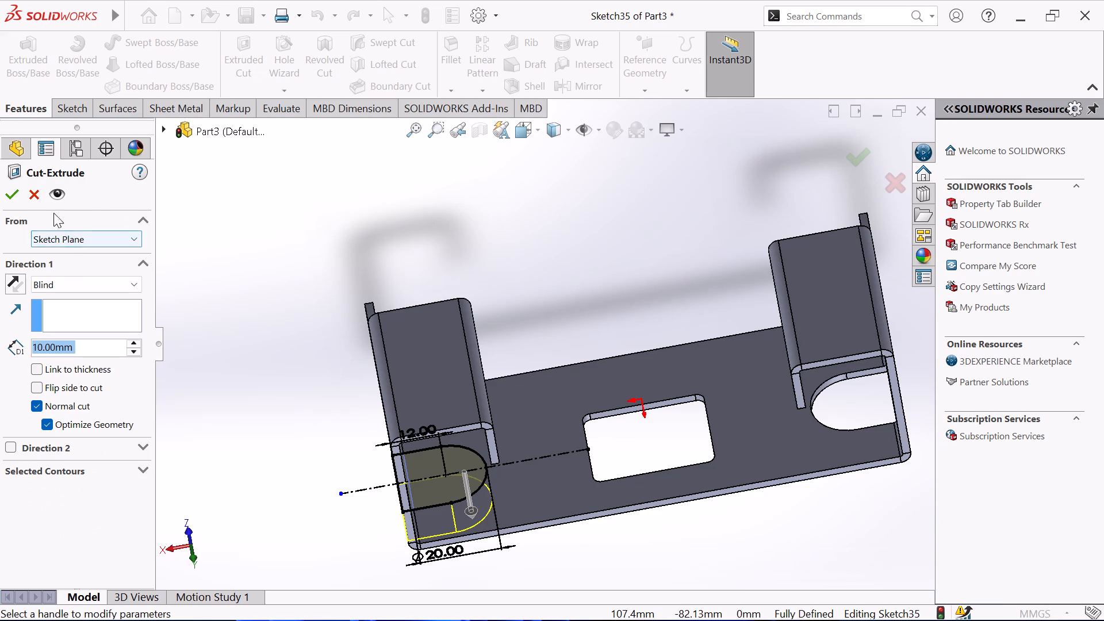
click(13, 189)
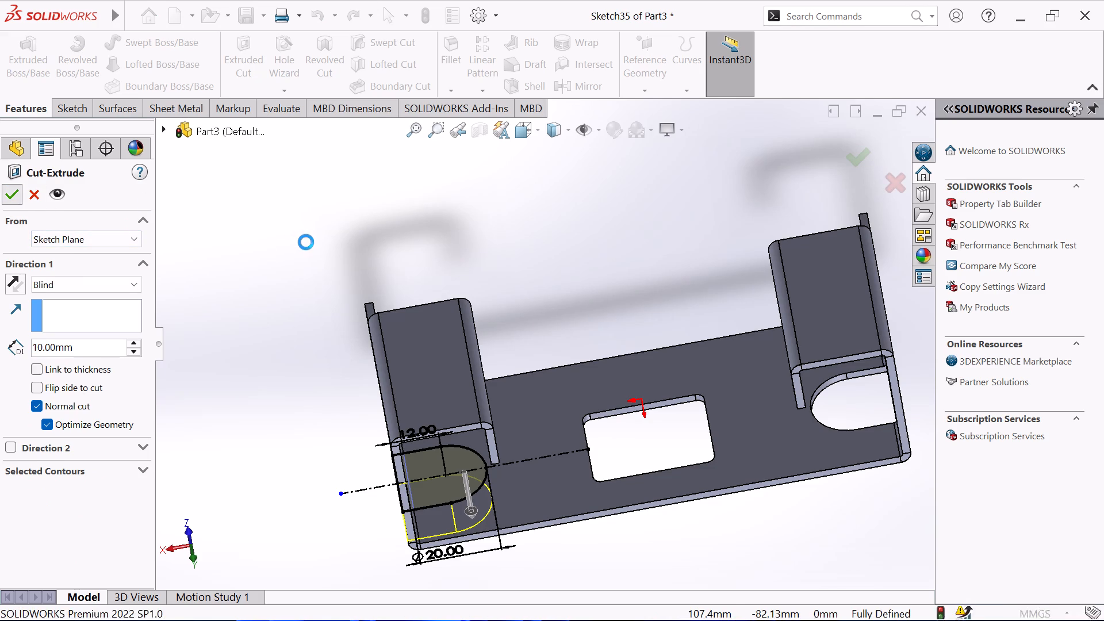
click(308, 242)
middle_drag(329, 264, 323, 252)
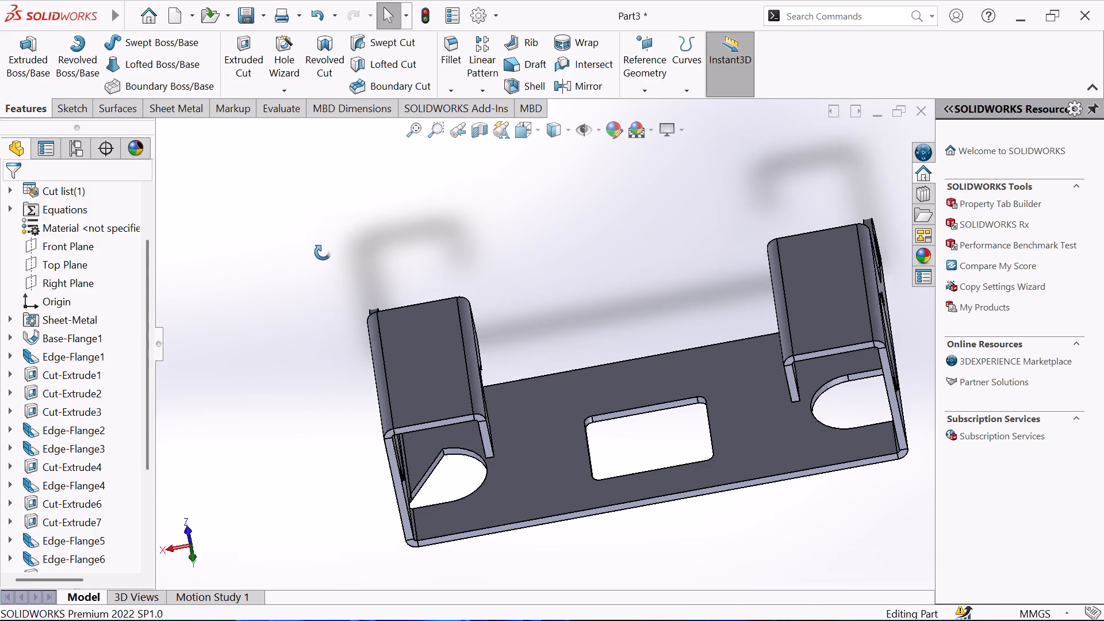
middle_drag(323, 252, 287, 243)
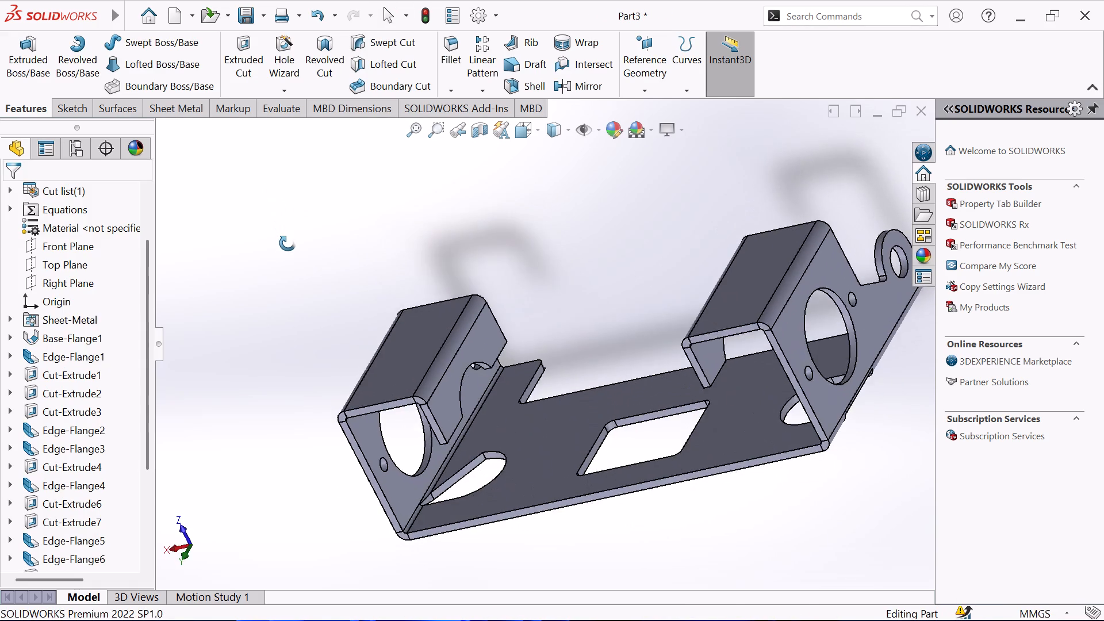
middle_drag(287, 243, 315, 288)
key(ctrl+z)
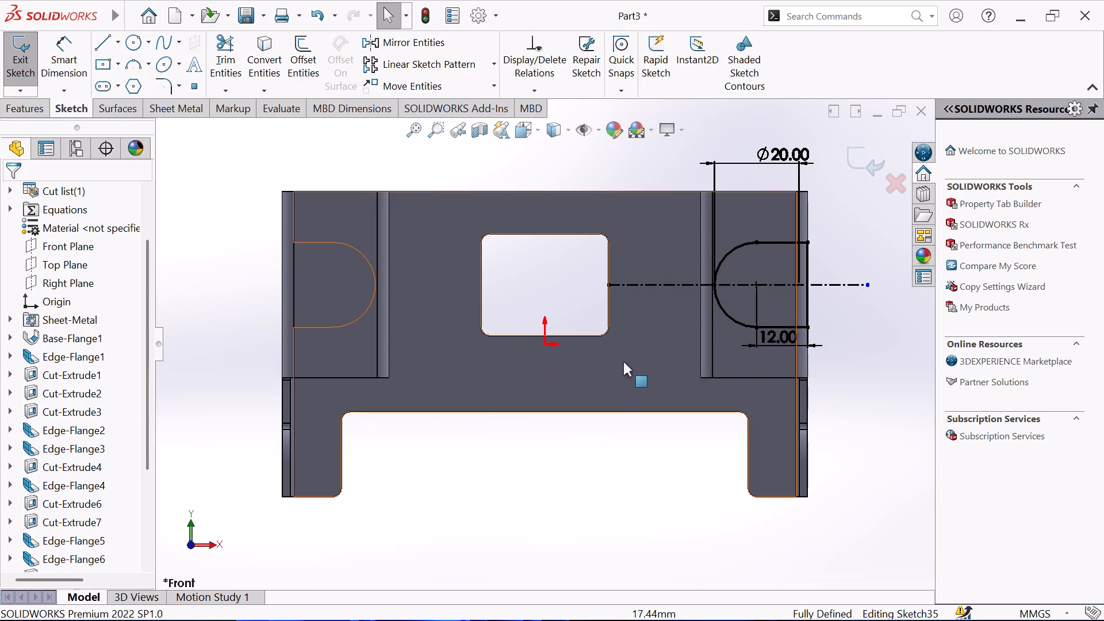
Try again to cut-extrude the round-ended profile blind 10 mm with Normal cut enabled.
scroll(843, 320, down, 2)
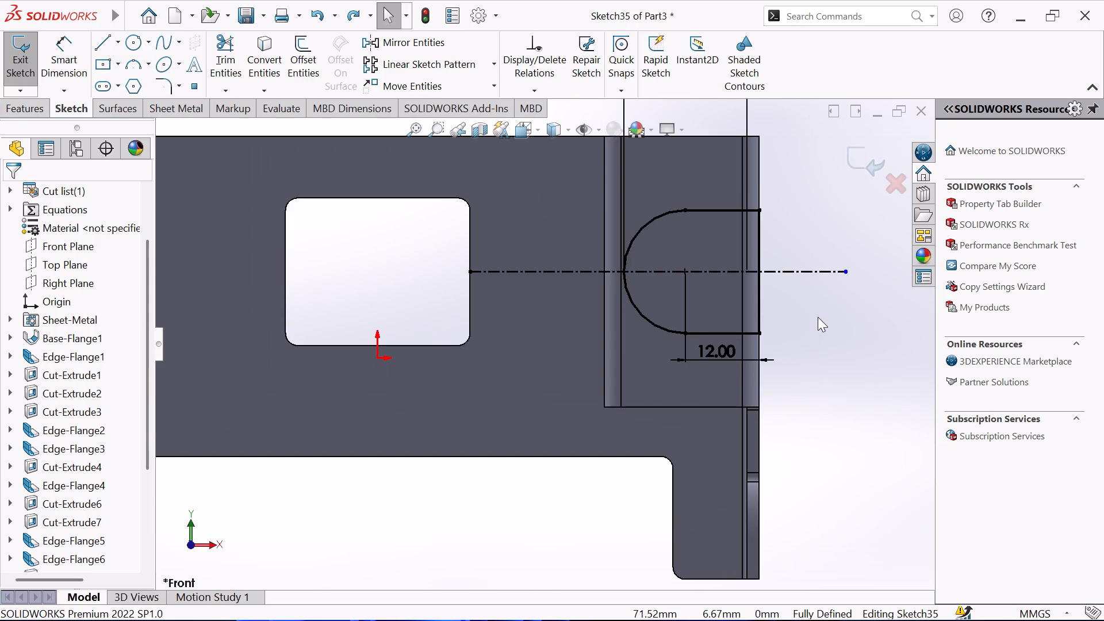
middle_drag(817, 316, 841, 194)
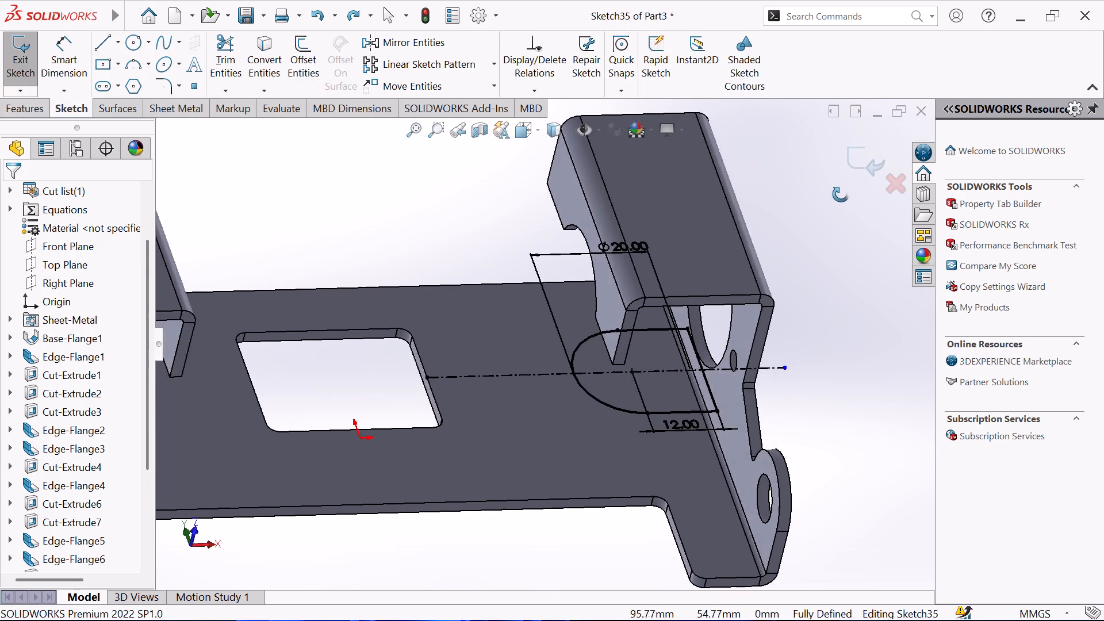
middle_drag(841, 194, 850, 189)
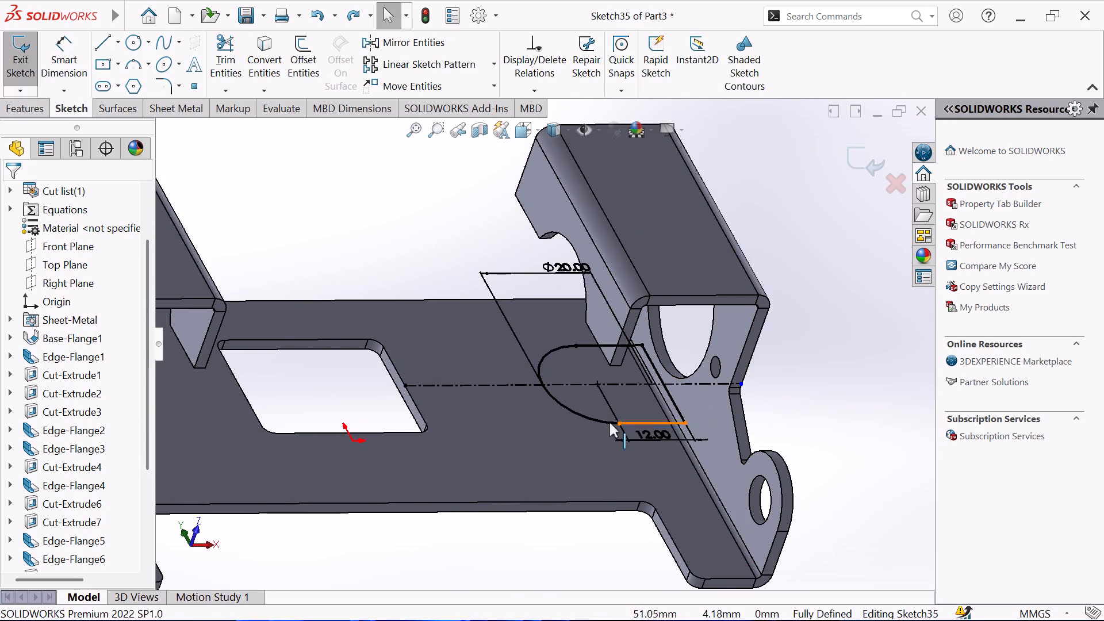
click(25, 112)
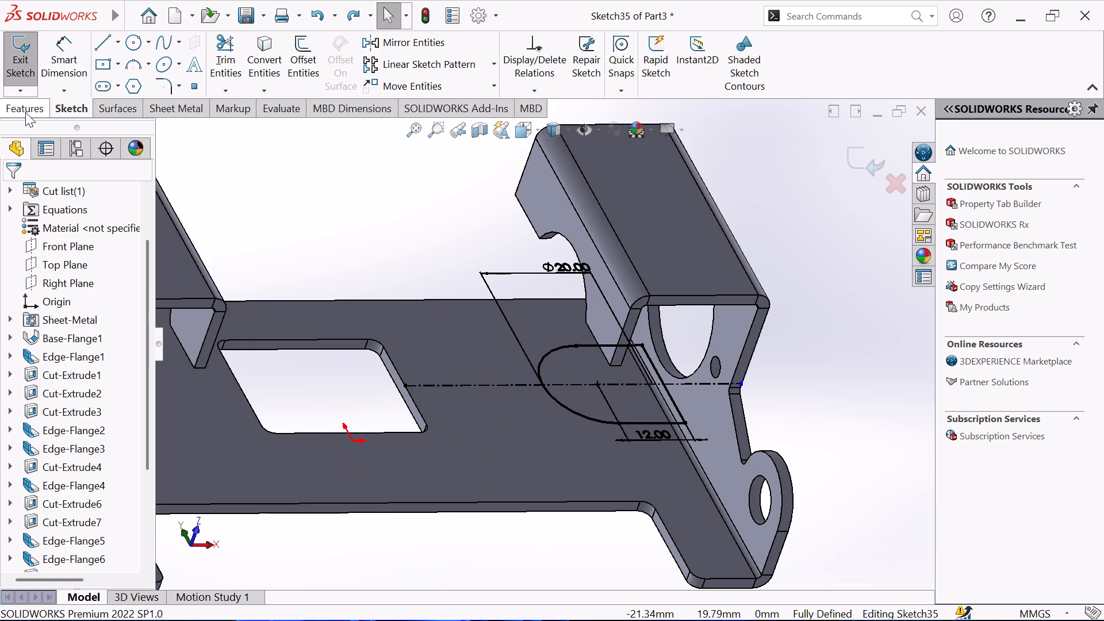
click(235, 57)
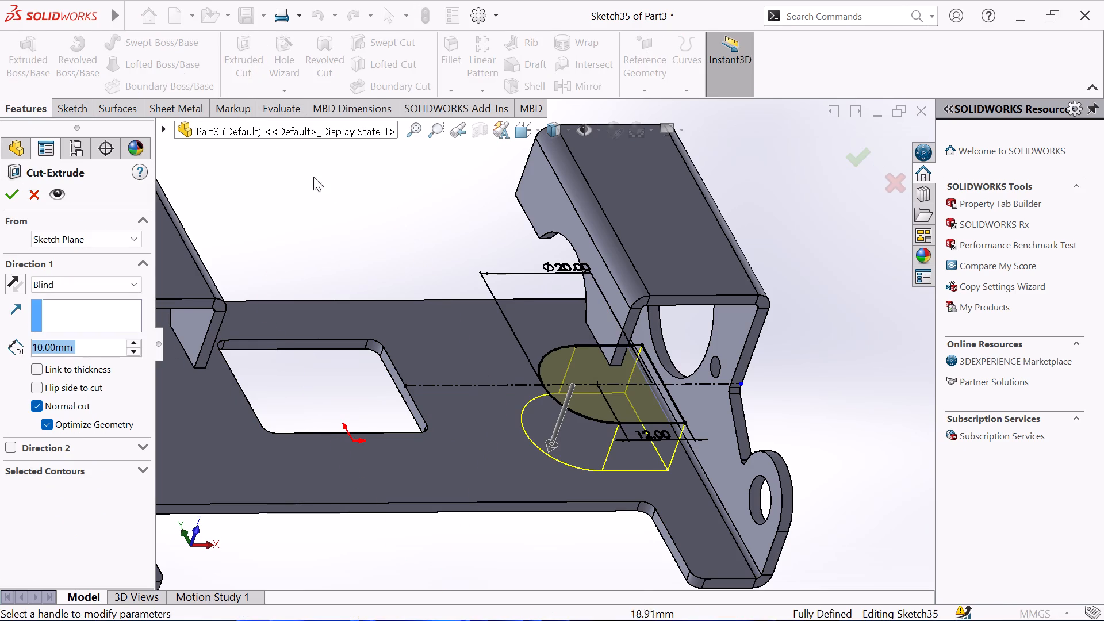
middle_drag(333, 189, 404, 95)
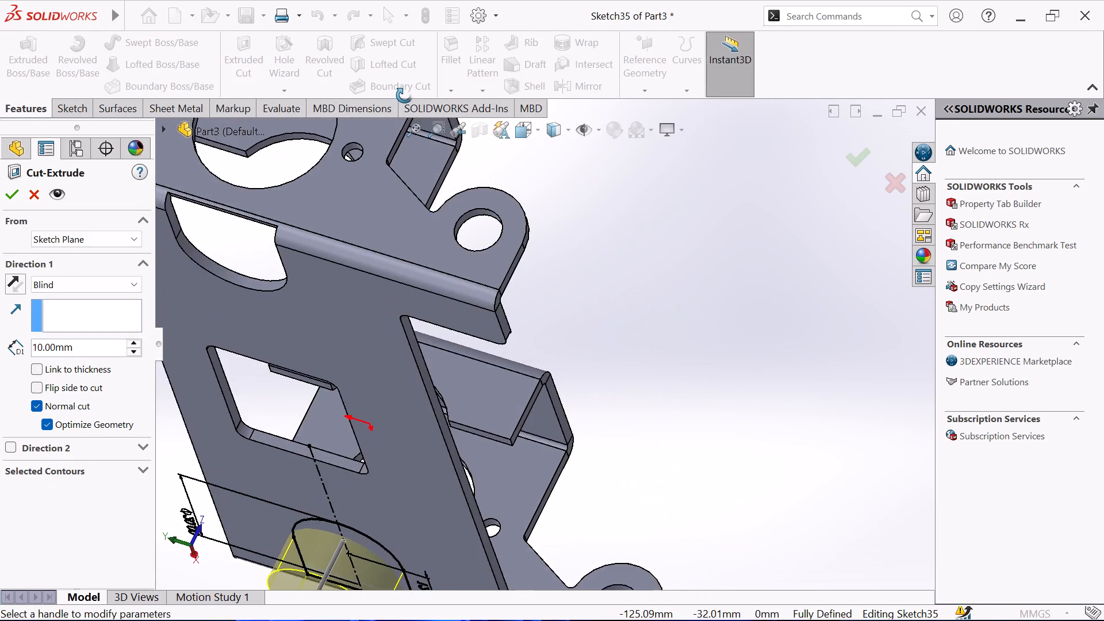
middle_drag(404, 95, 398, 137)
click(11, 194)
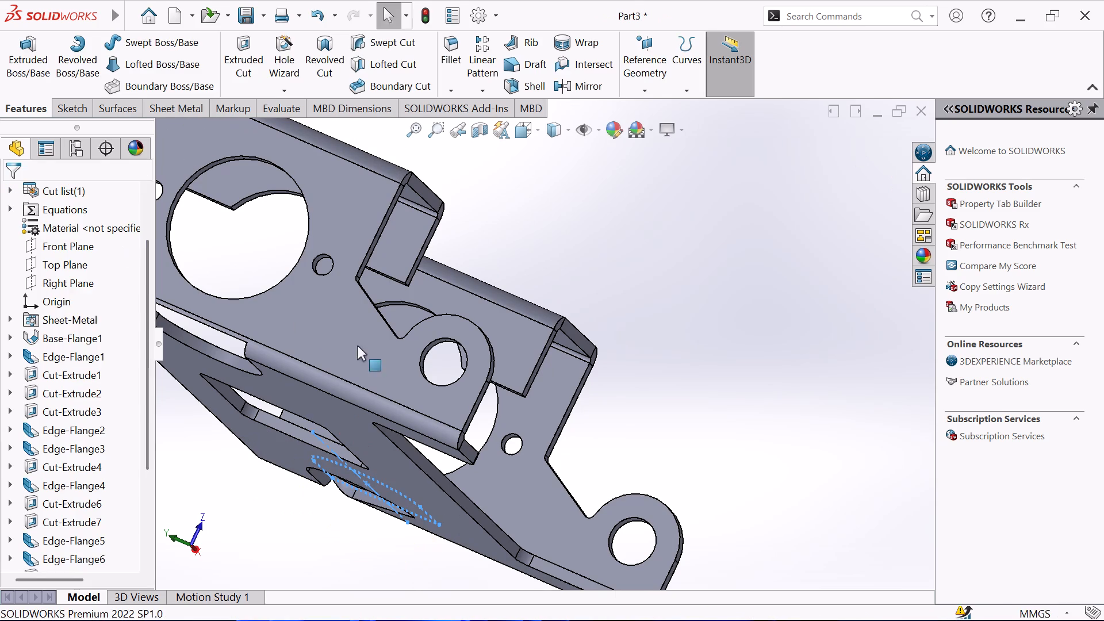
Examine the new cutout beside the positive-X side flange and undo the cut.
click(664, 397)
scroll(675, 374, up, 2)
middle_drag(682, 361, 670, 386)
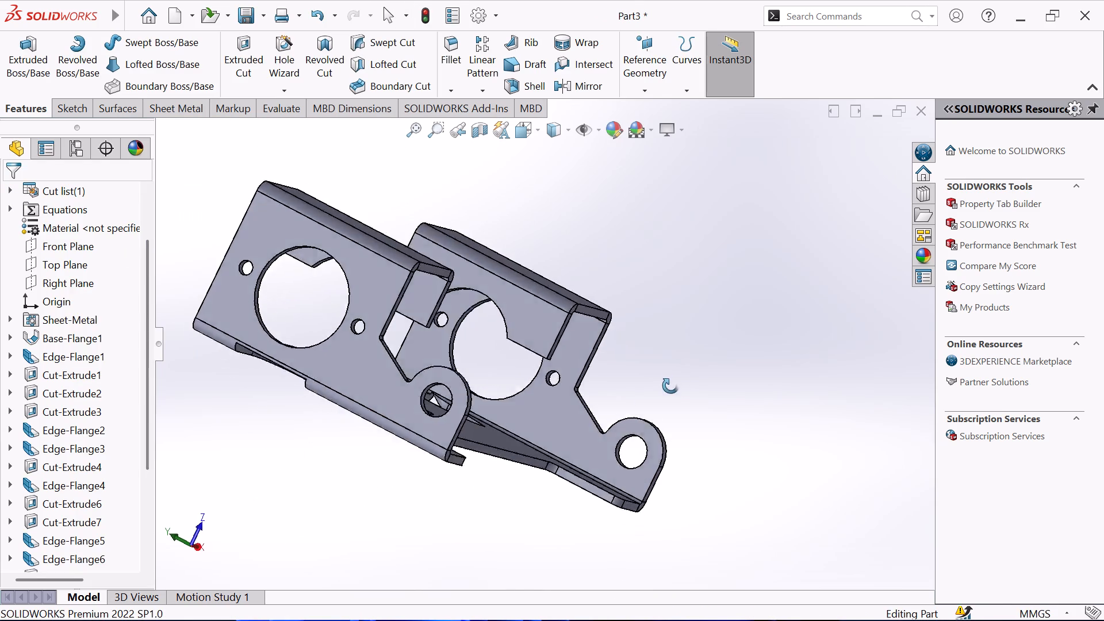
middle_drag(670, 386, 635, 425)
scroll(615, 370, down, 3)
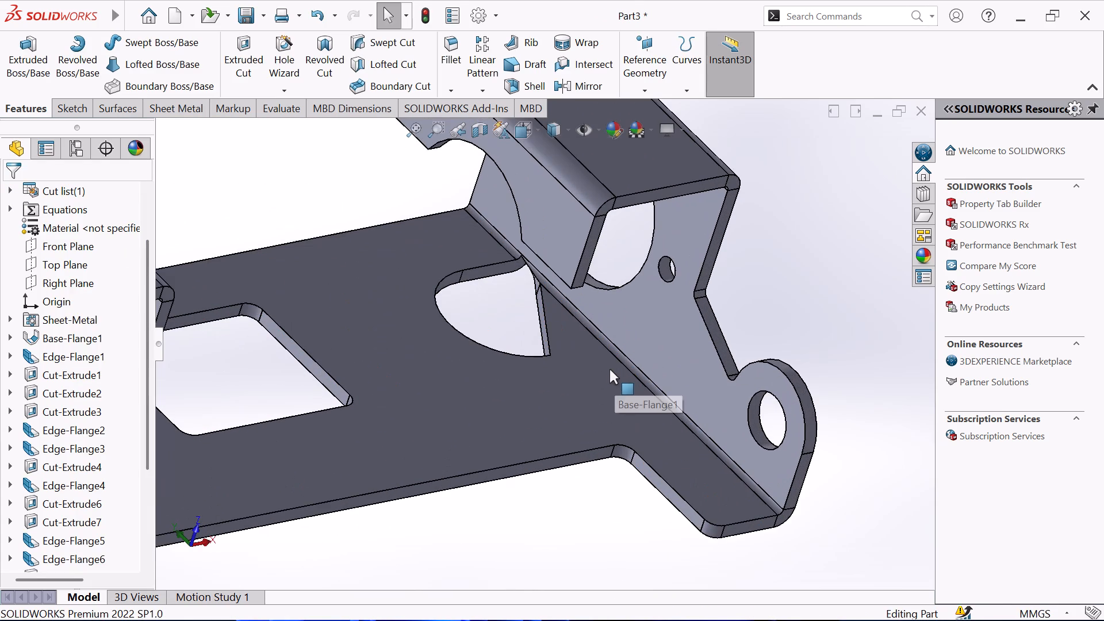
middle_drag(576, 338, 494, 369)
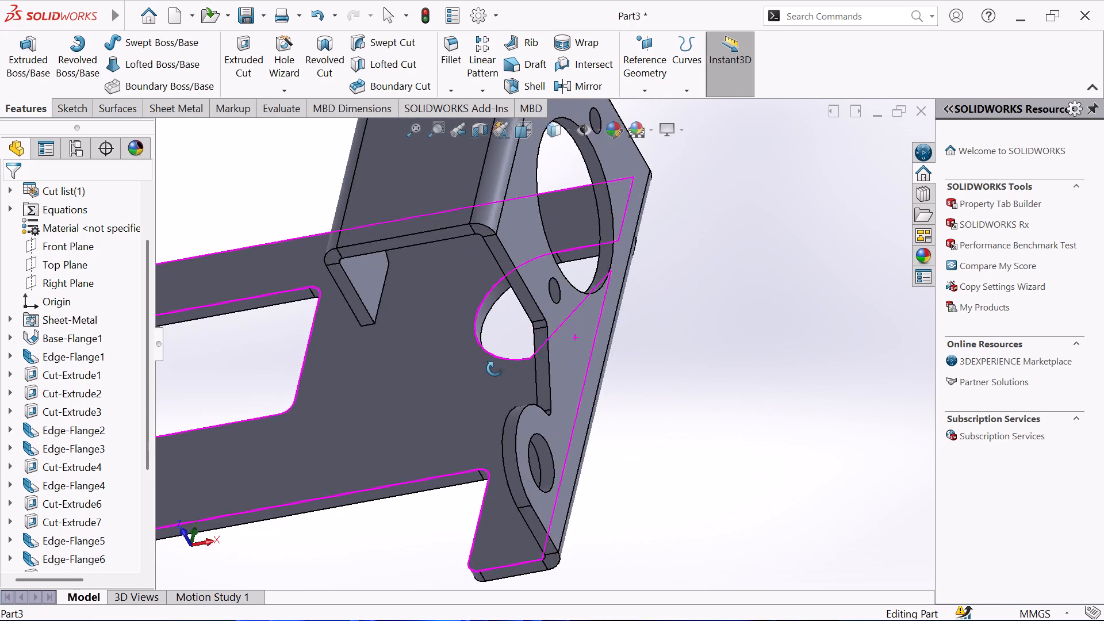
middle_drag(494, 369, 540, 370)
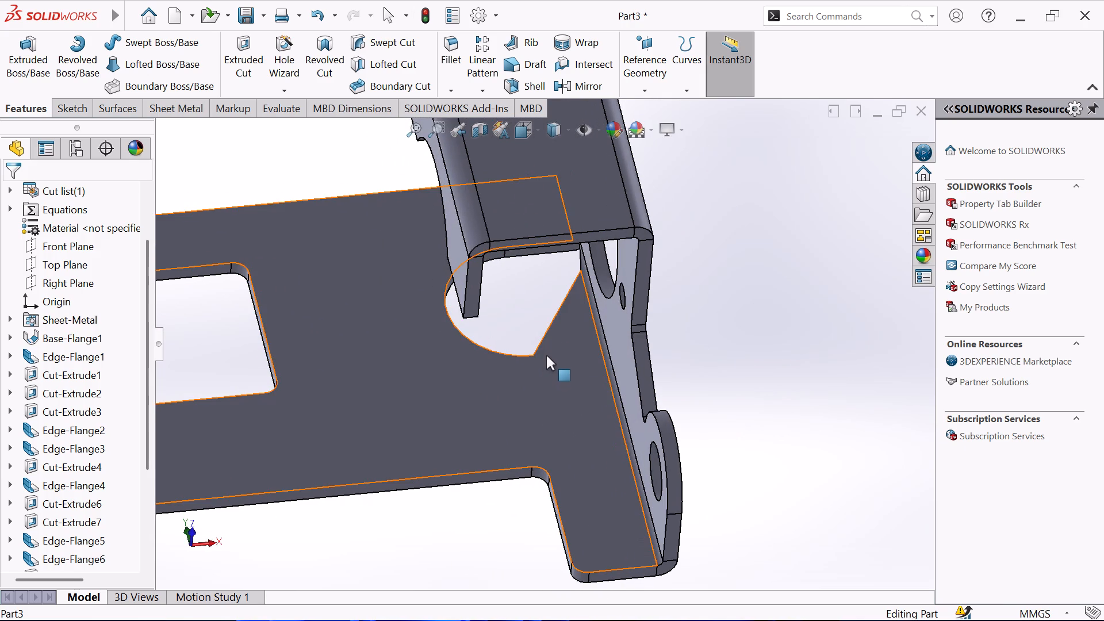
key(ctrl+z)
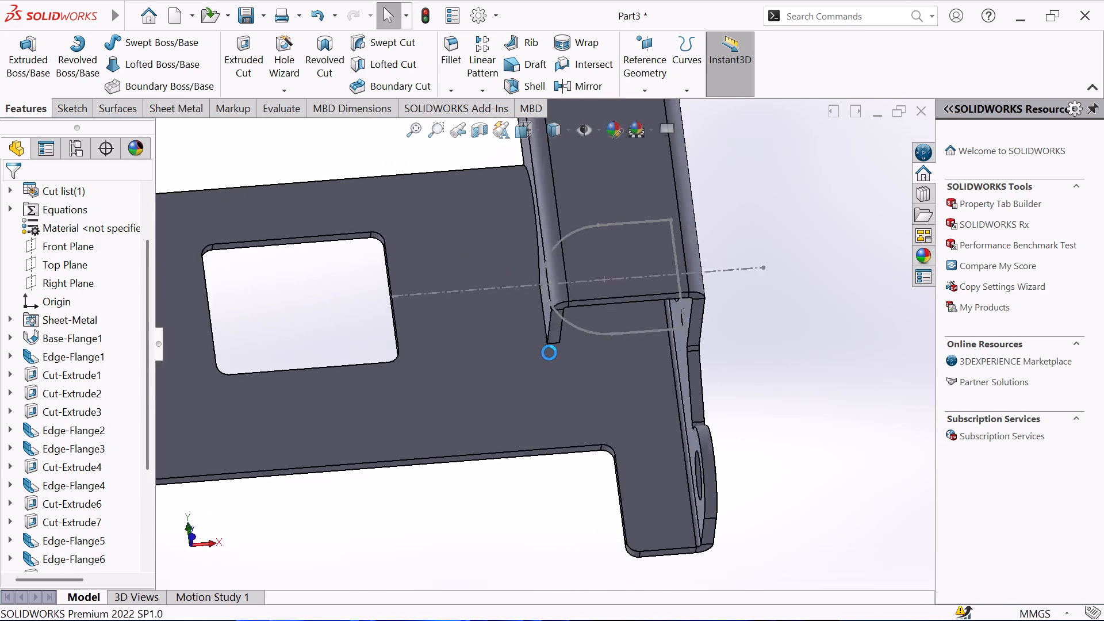
Examine how the round-ended profile sketch lines up with the bend and outer edge of the positive-X side flange.
scroll(684, 405, down, 1)
middle_drag(774, 411, 761, 420)
scroll(774, 411, down, 1)
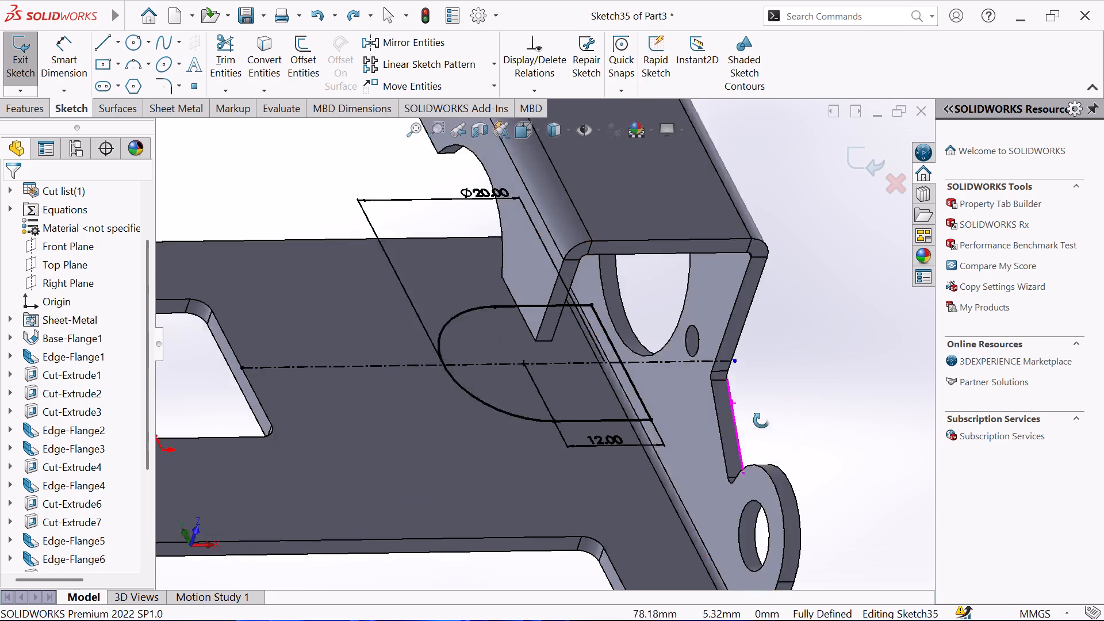
middle_drag(761, 420, 749, 502)
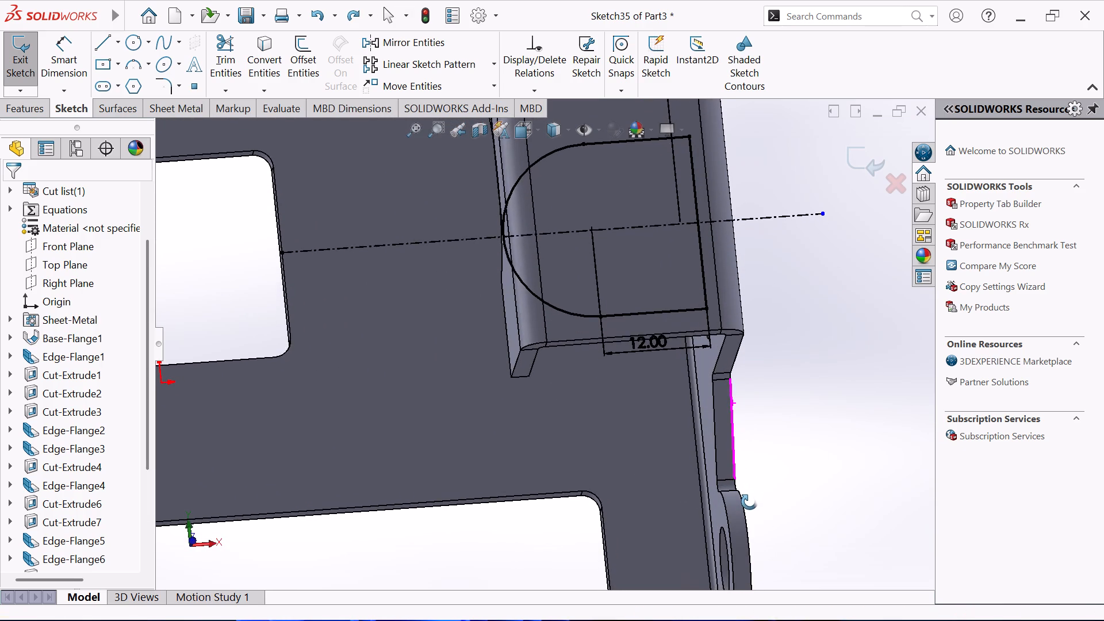
middle_drag(749, 502, 748, 502)
scroll(610, 328, down, 3)
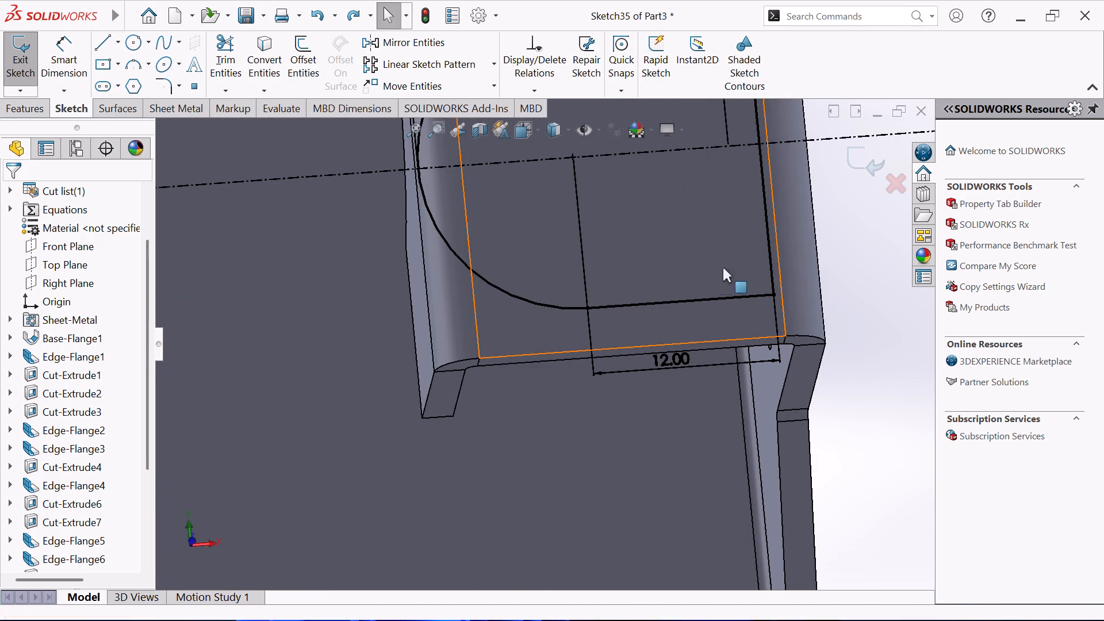
middle_drag(849, 235, 818, 192)
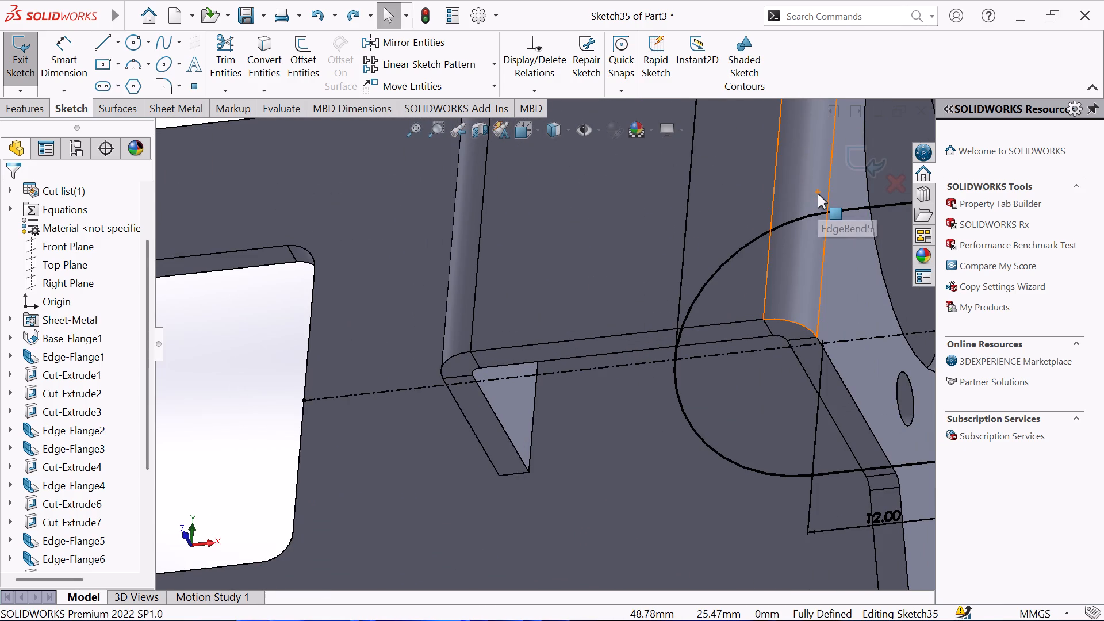
key(ctrl+8)
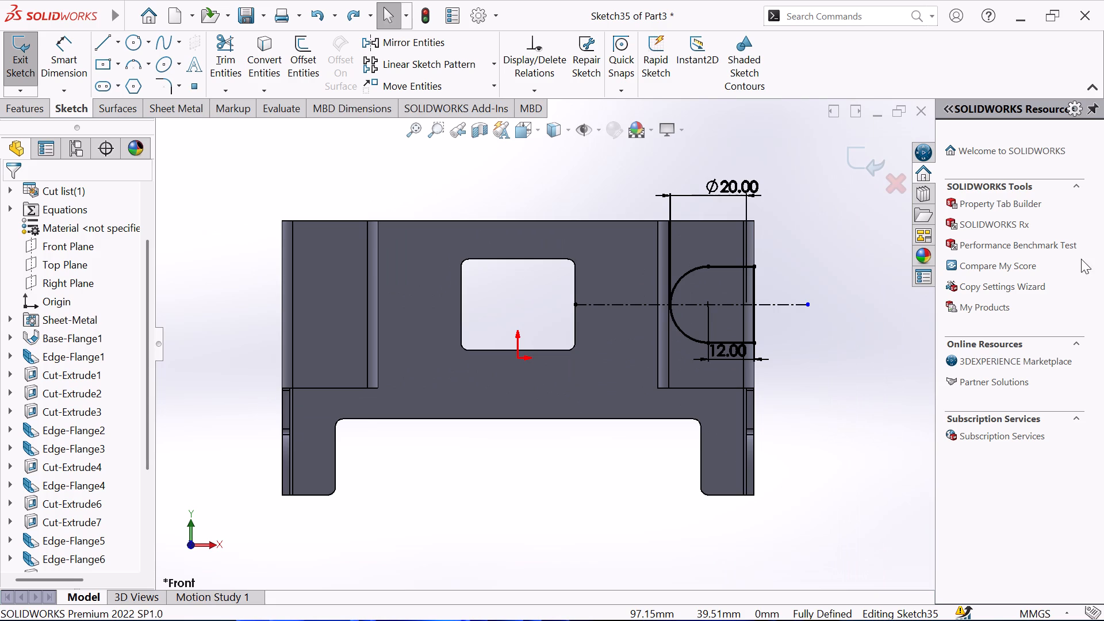
scroll(1094, 39, up, 1)
scroll(1103, 0, down, 1)
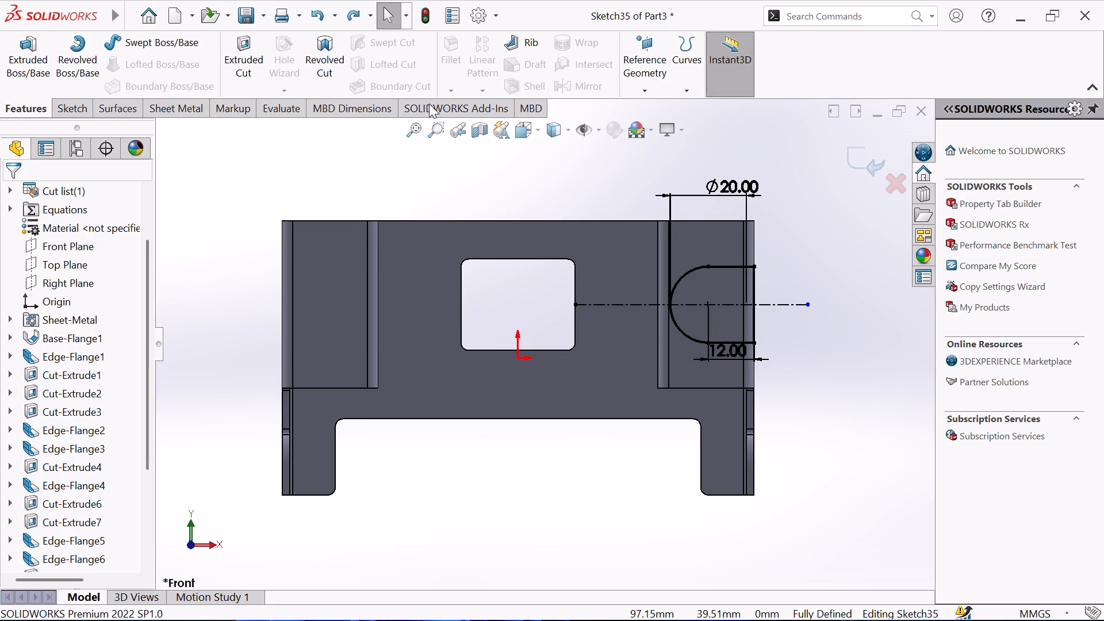
scroll(715, 239, down, 3)
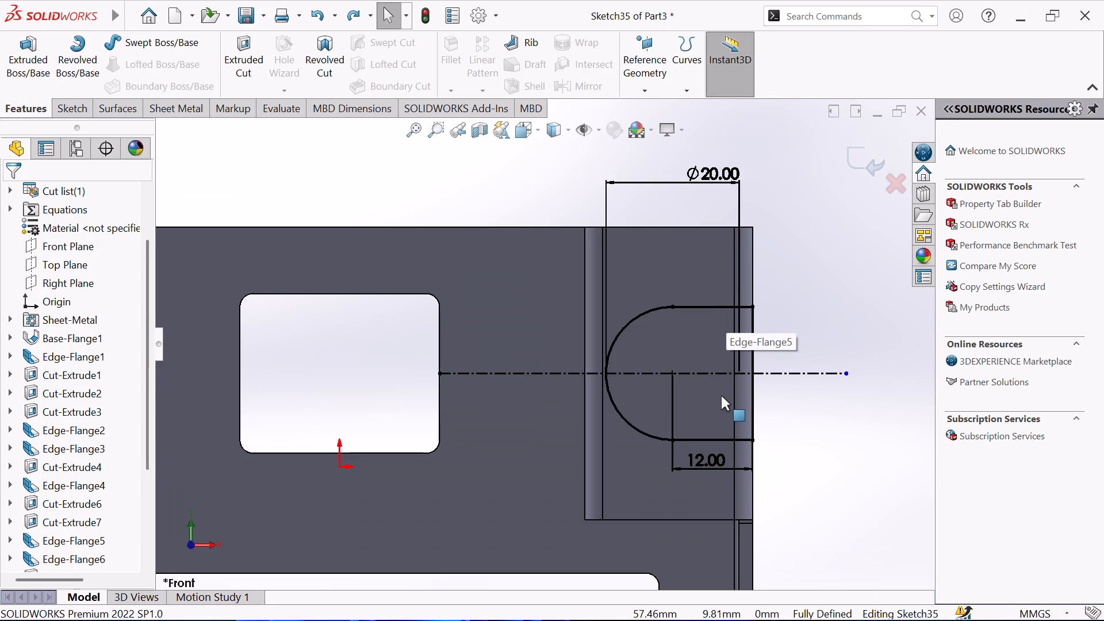
scroll(719, 382, down, 1)
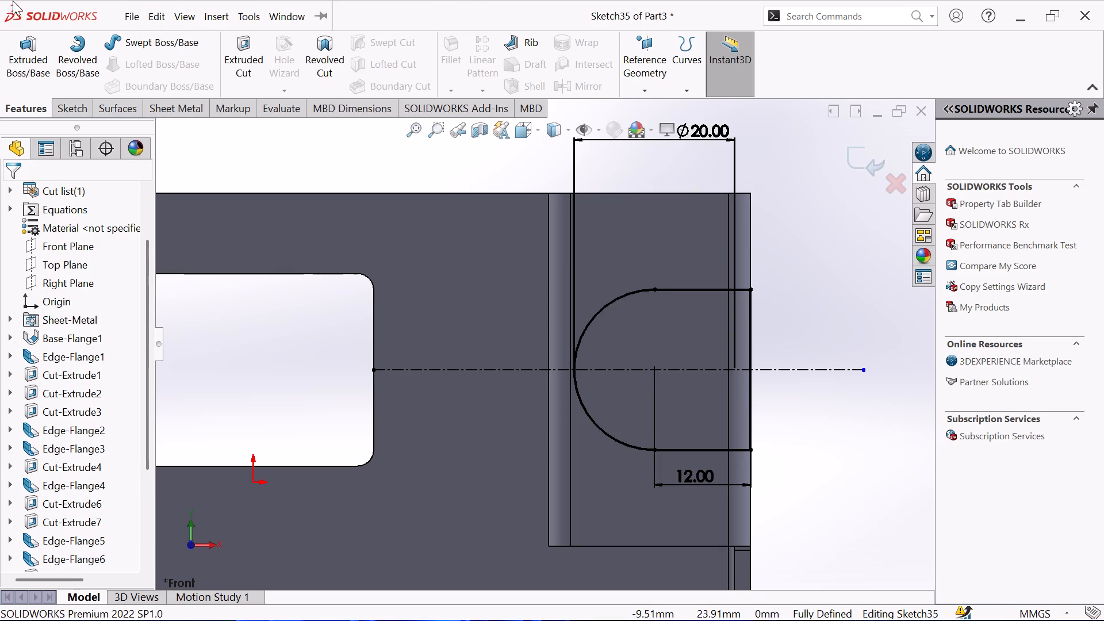
Cut the round-ended profile blind 10 mm with the sheet metal Extruded Cut, keeping Normal cut enabled.
click(188, 110)
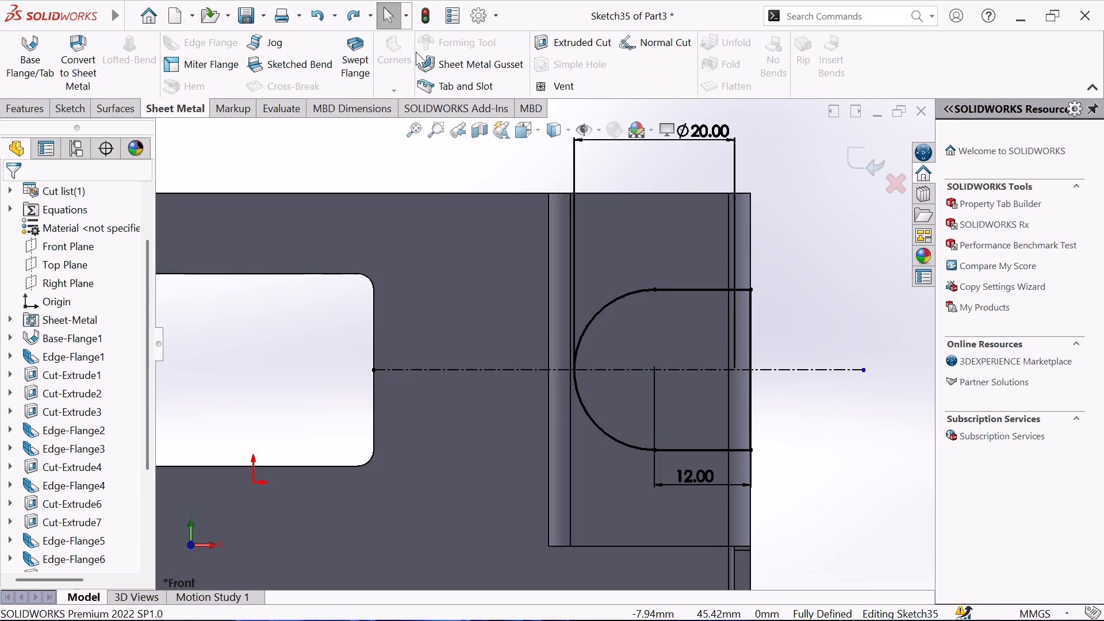
click(569, 39)
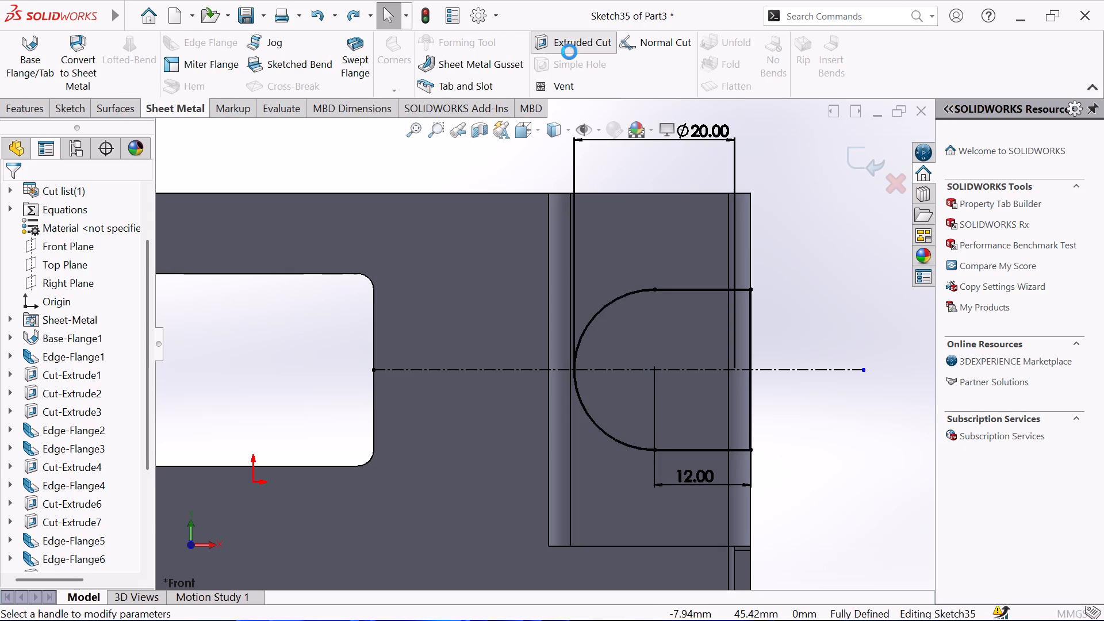
click(745, 407)
click(707, 430)
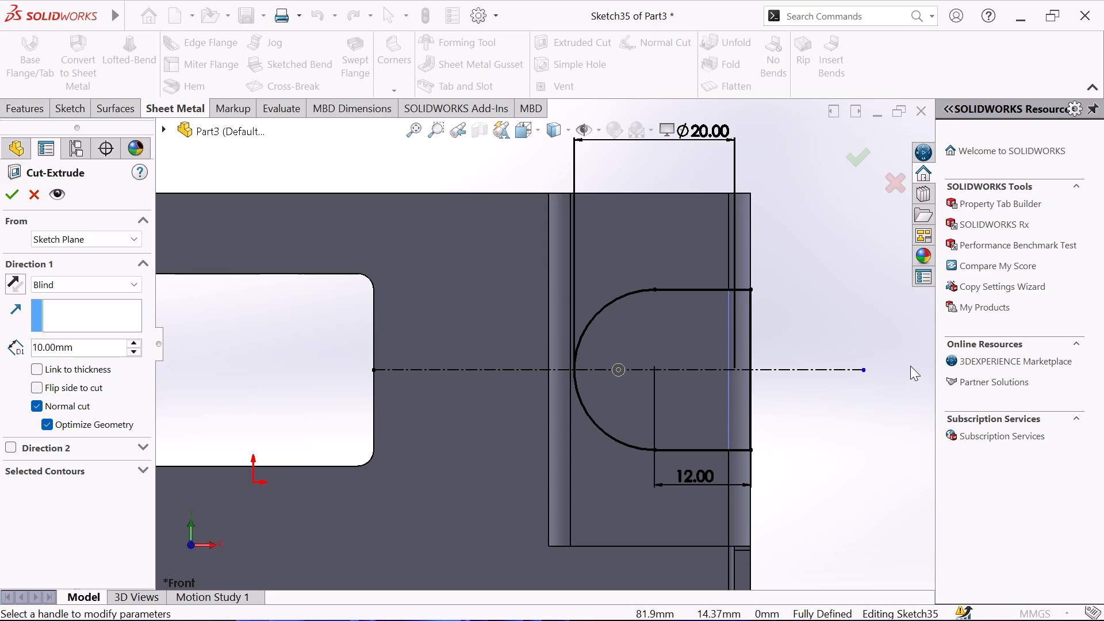
middle_drag(910, 366, 875, 362)
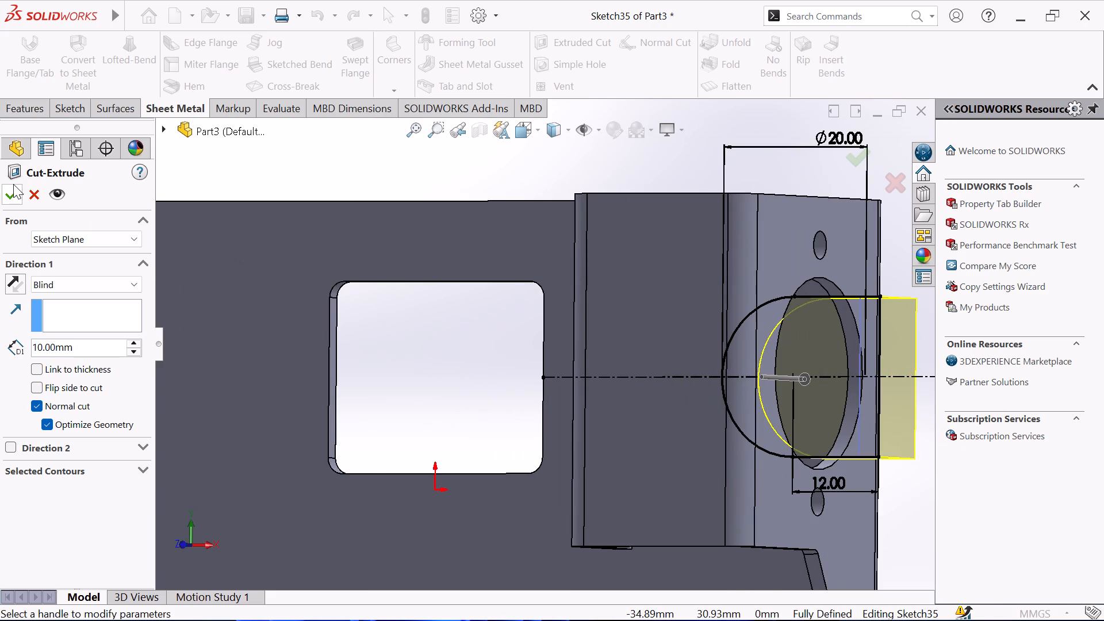
click(12, 186)
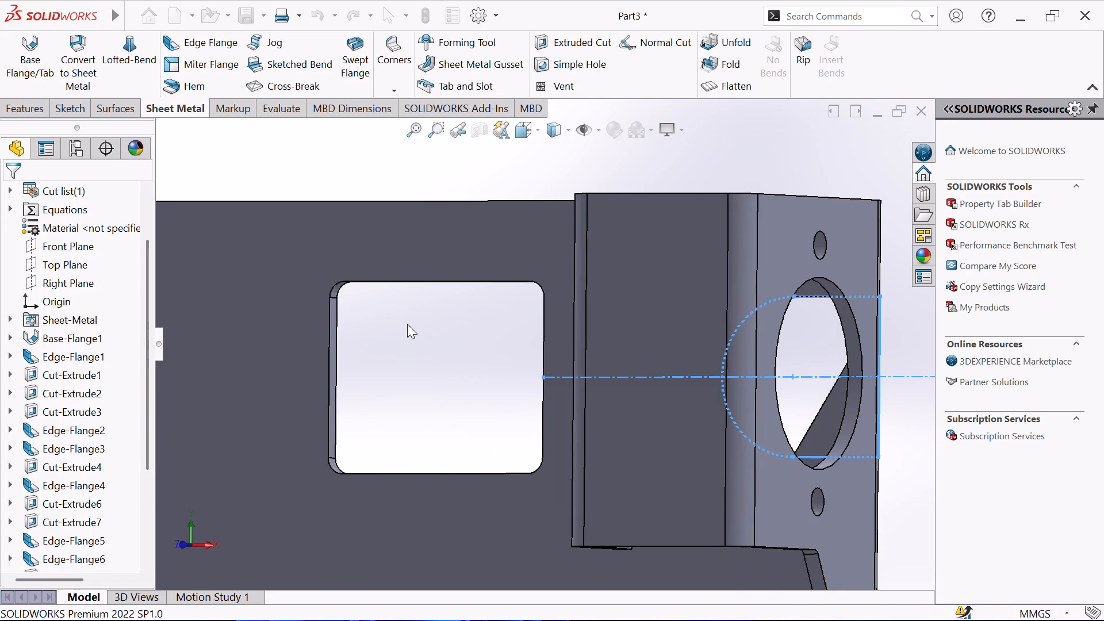
scroll(407, 324, up, 3)
middle_drag(408, 324, 485, 300)
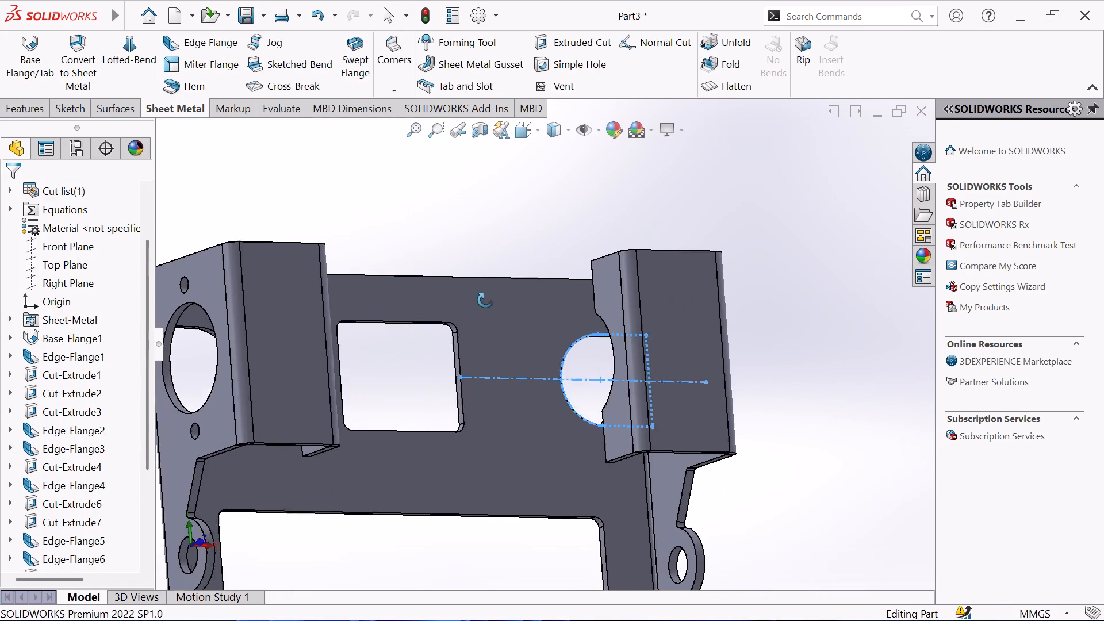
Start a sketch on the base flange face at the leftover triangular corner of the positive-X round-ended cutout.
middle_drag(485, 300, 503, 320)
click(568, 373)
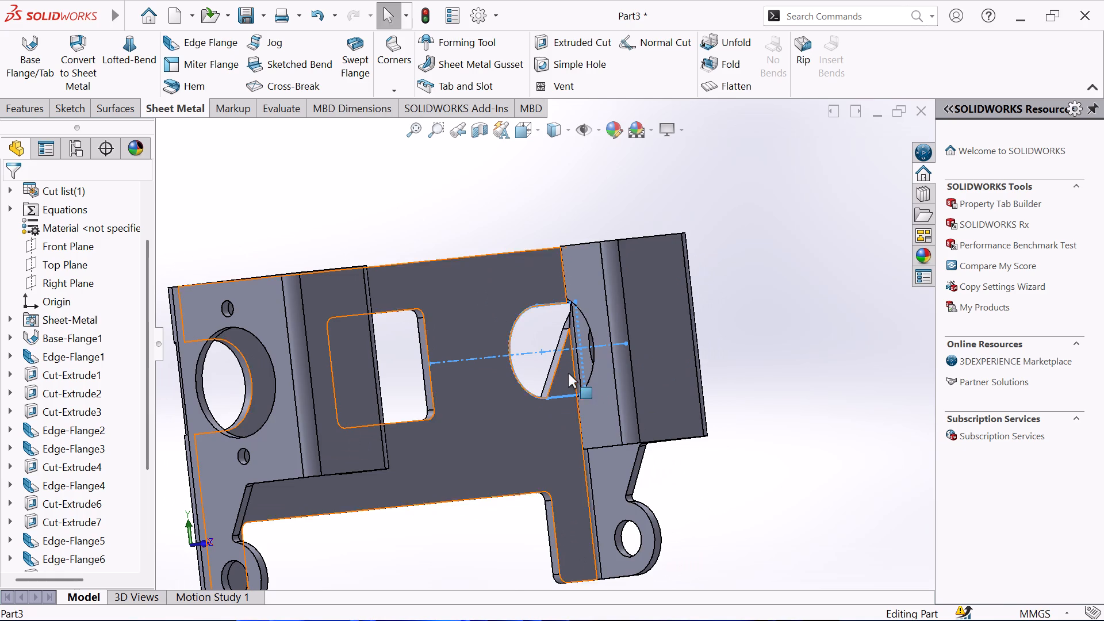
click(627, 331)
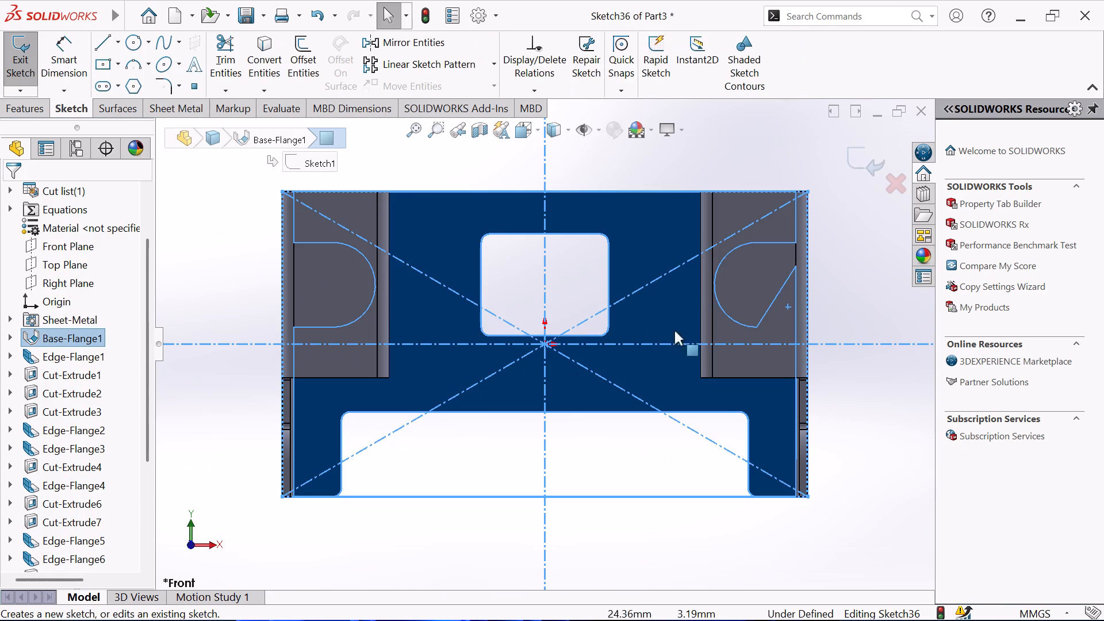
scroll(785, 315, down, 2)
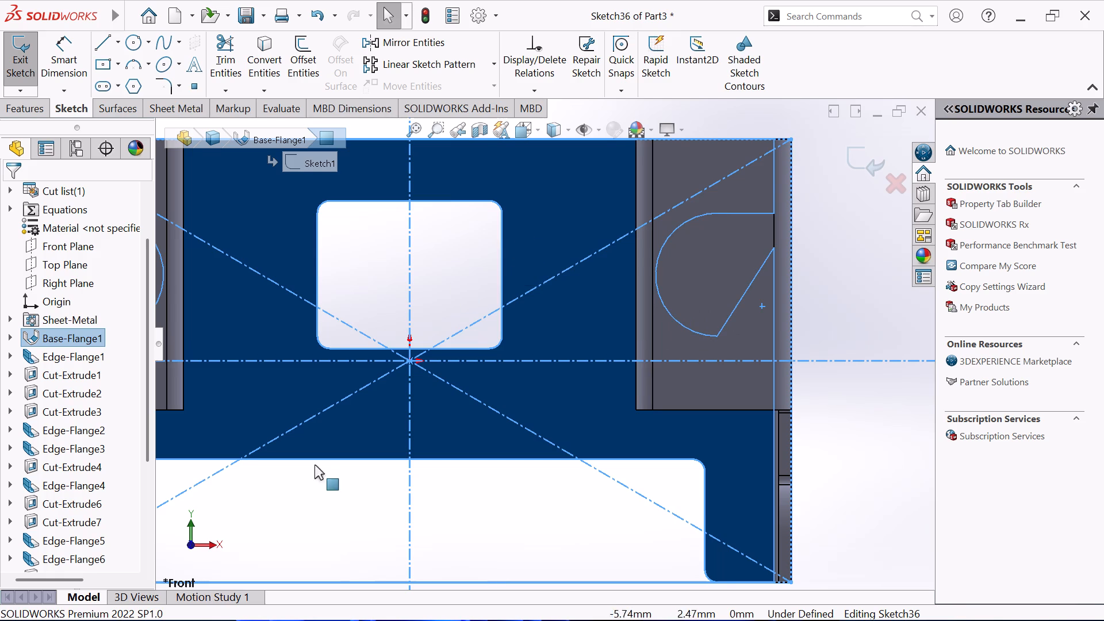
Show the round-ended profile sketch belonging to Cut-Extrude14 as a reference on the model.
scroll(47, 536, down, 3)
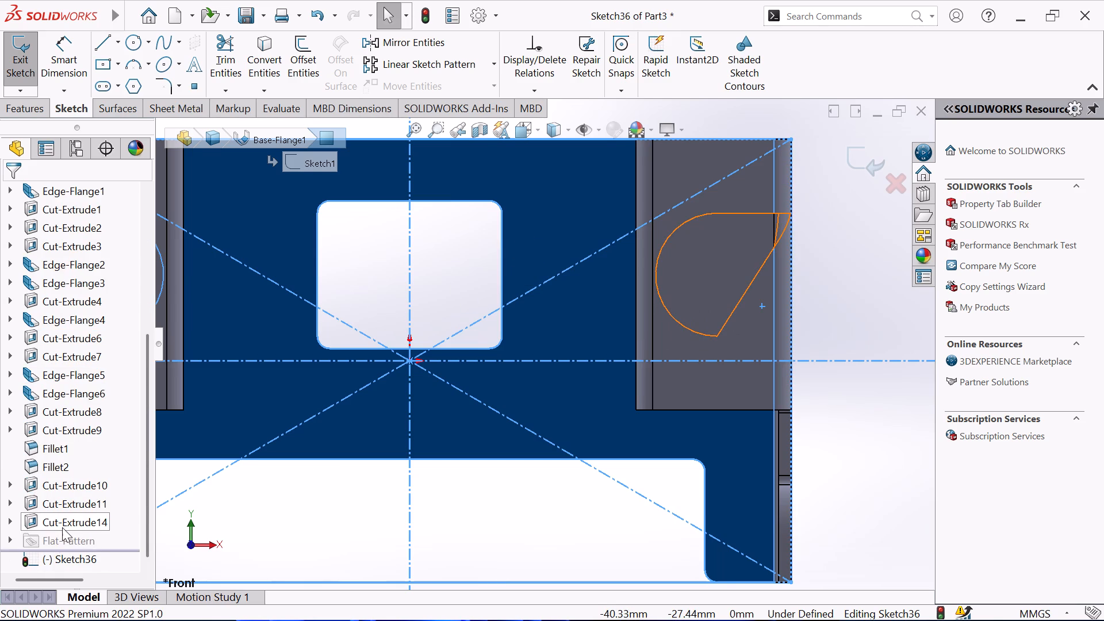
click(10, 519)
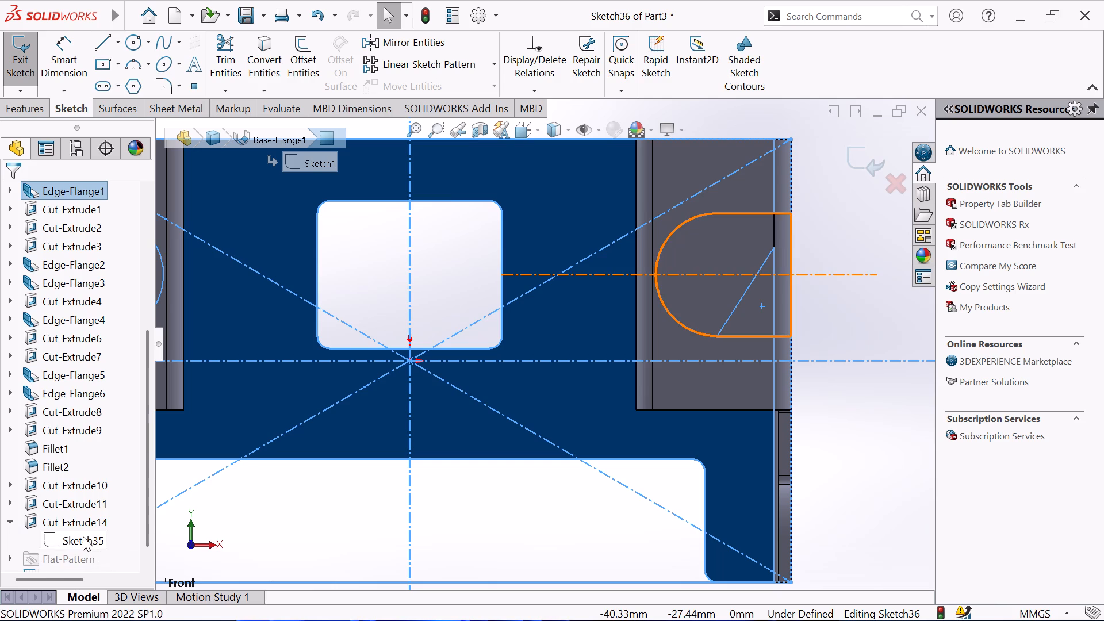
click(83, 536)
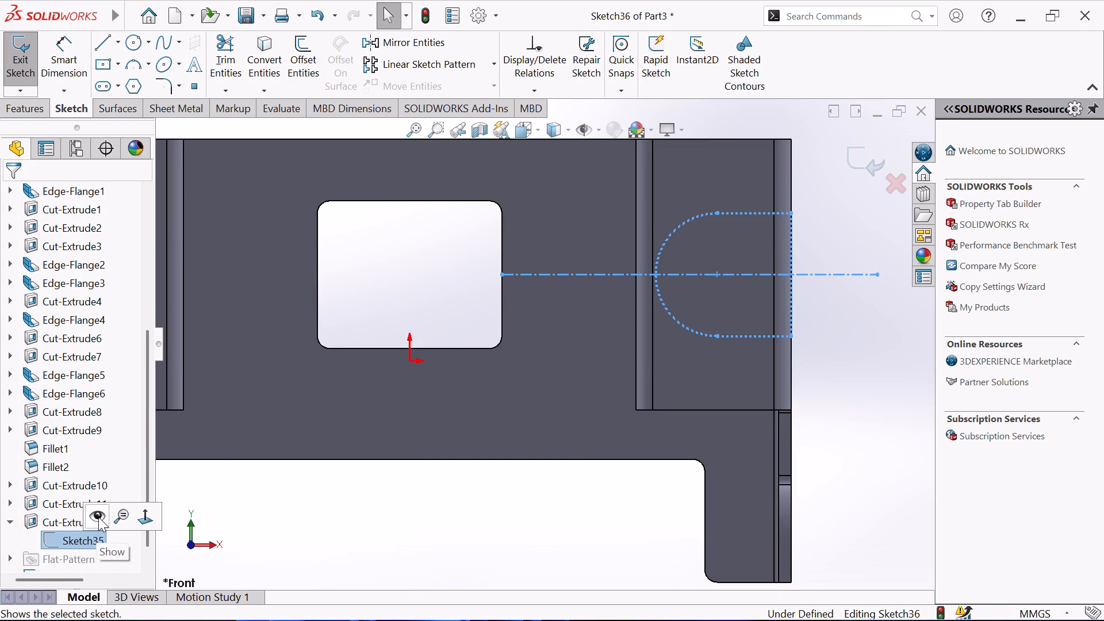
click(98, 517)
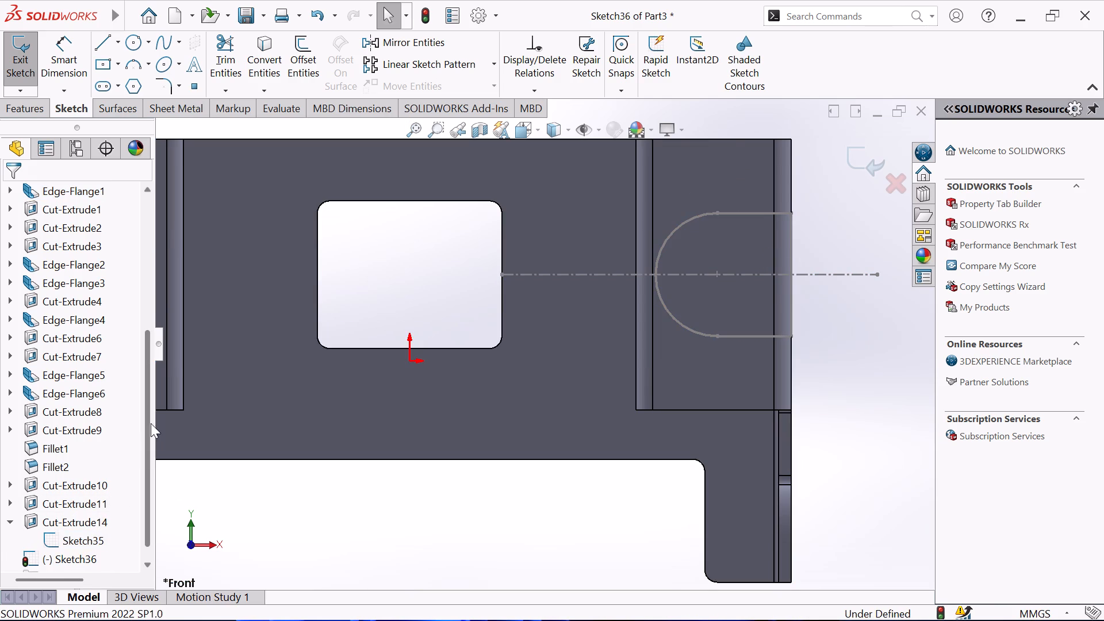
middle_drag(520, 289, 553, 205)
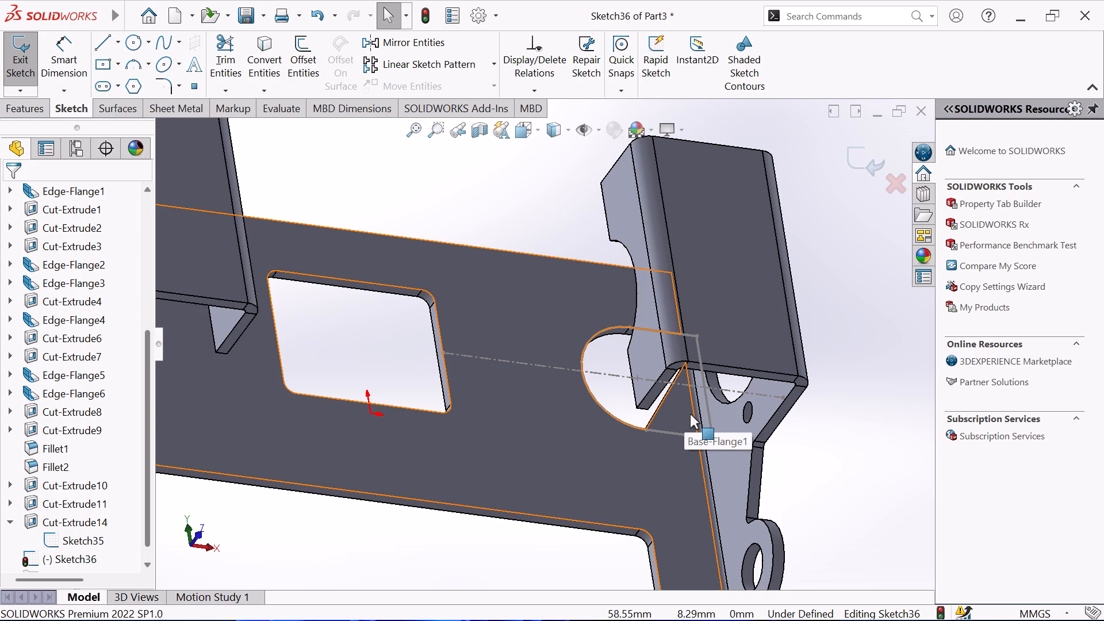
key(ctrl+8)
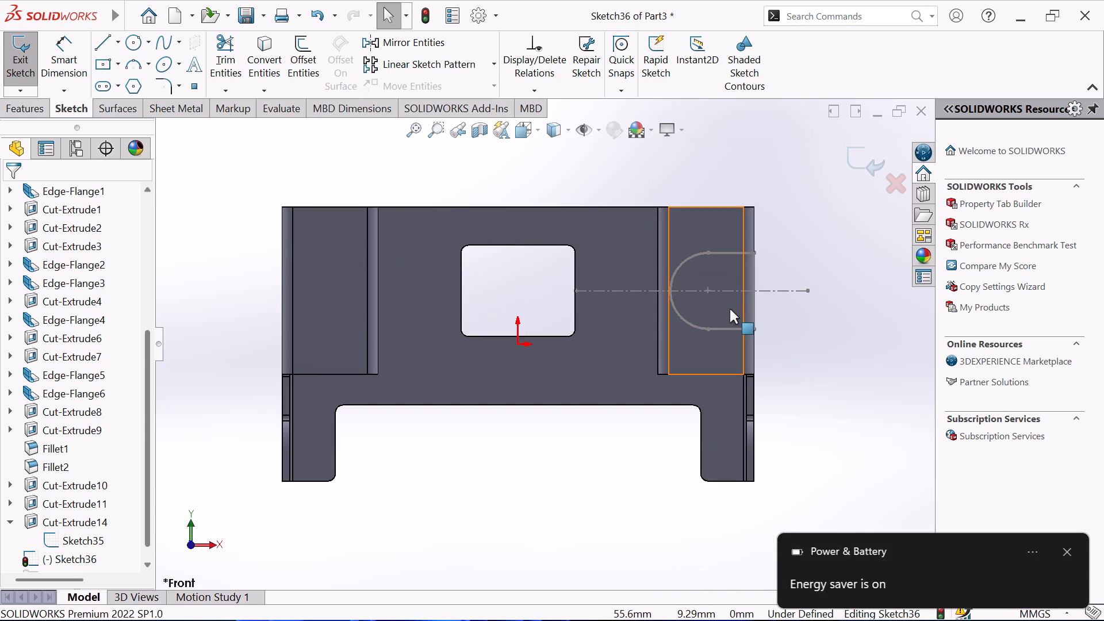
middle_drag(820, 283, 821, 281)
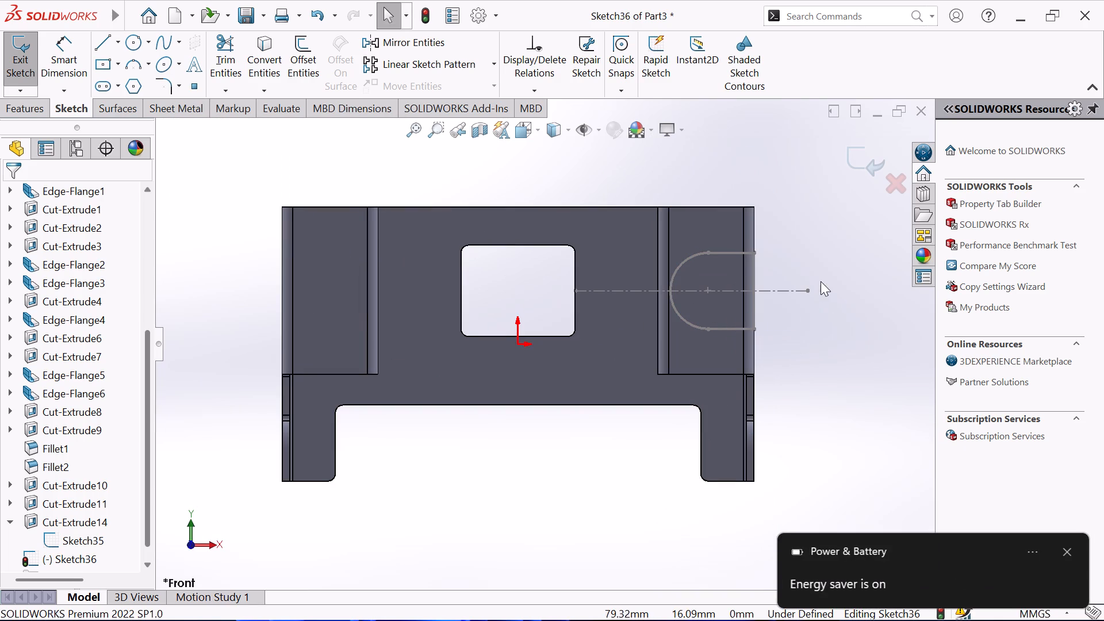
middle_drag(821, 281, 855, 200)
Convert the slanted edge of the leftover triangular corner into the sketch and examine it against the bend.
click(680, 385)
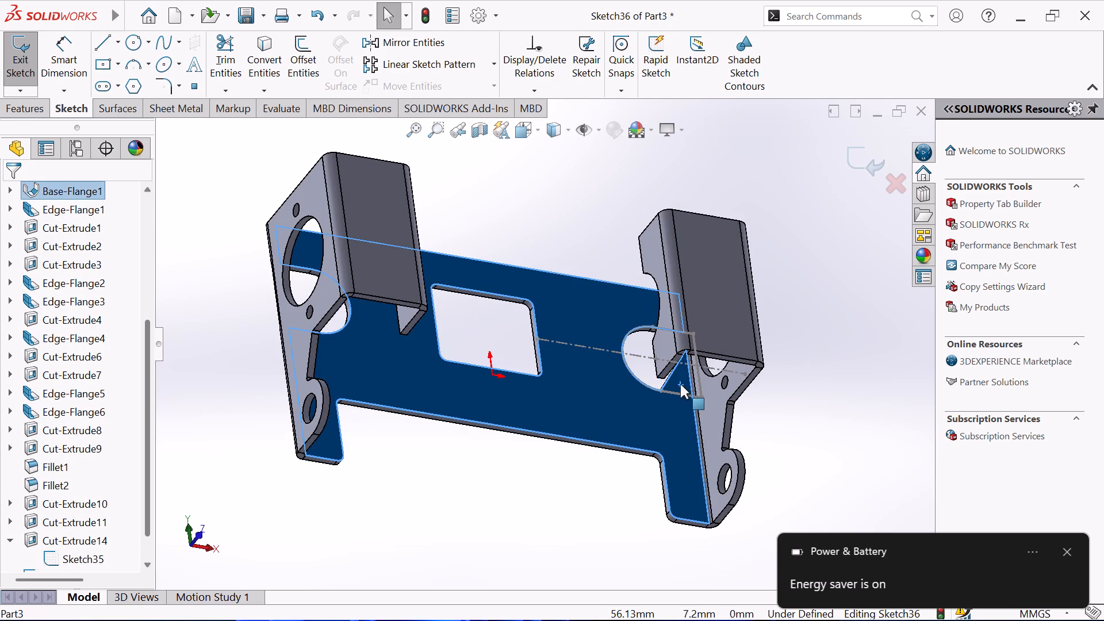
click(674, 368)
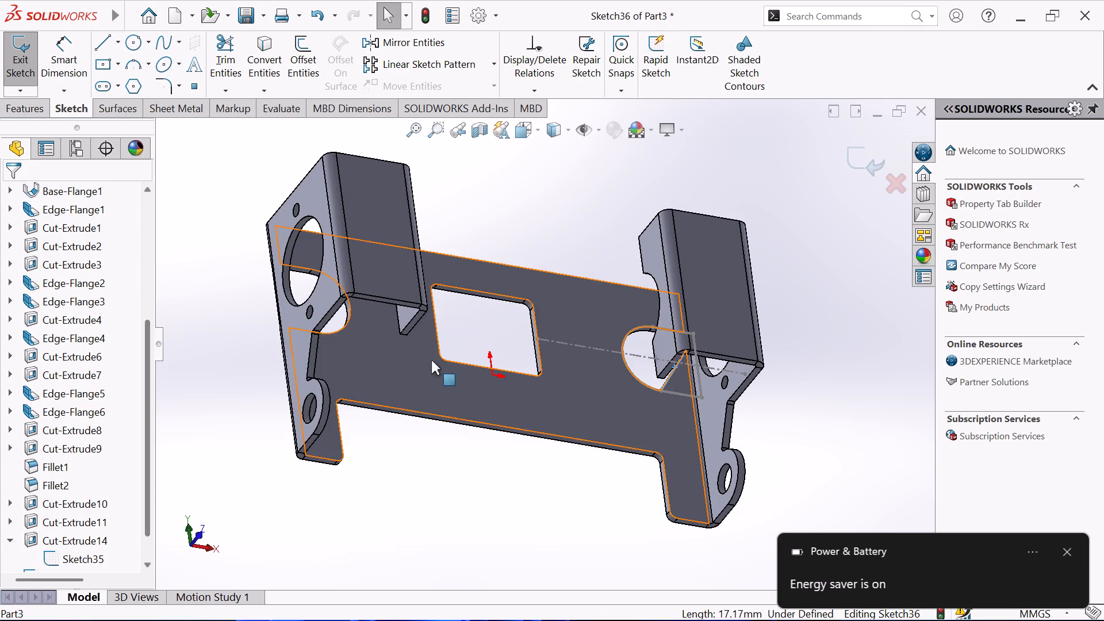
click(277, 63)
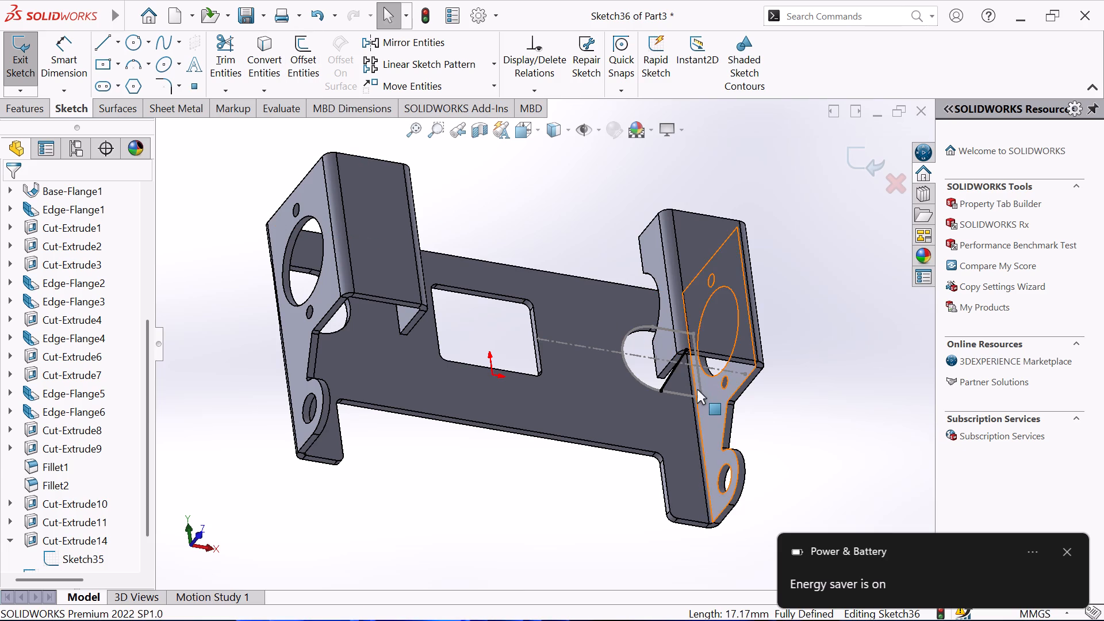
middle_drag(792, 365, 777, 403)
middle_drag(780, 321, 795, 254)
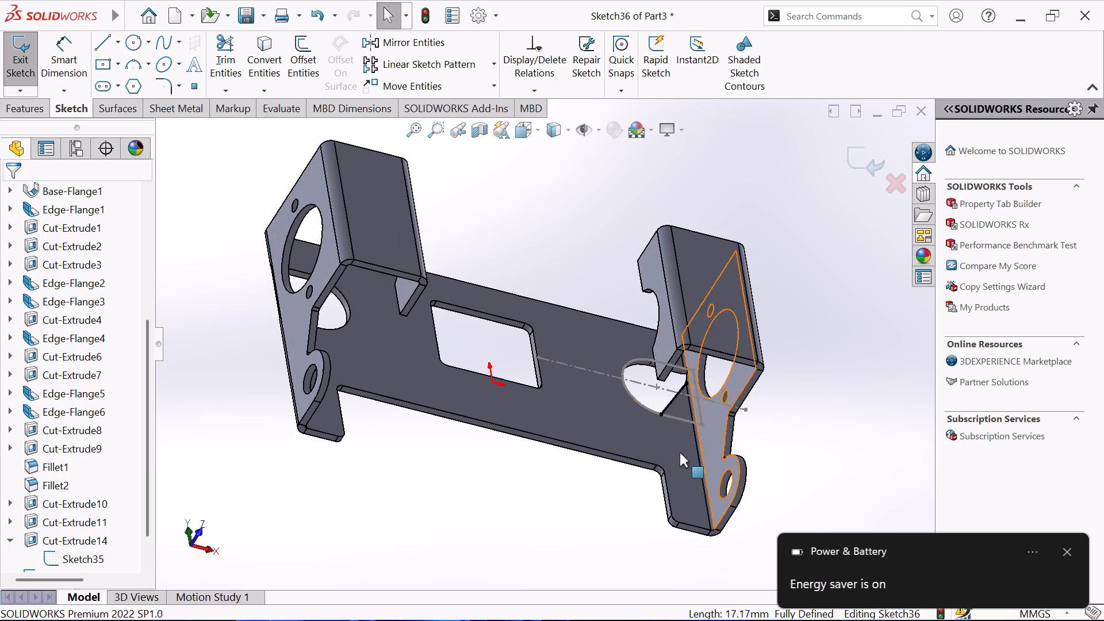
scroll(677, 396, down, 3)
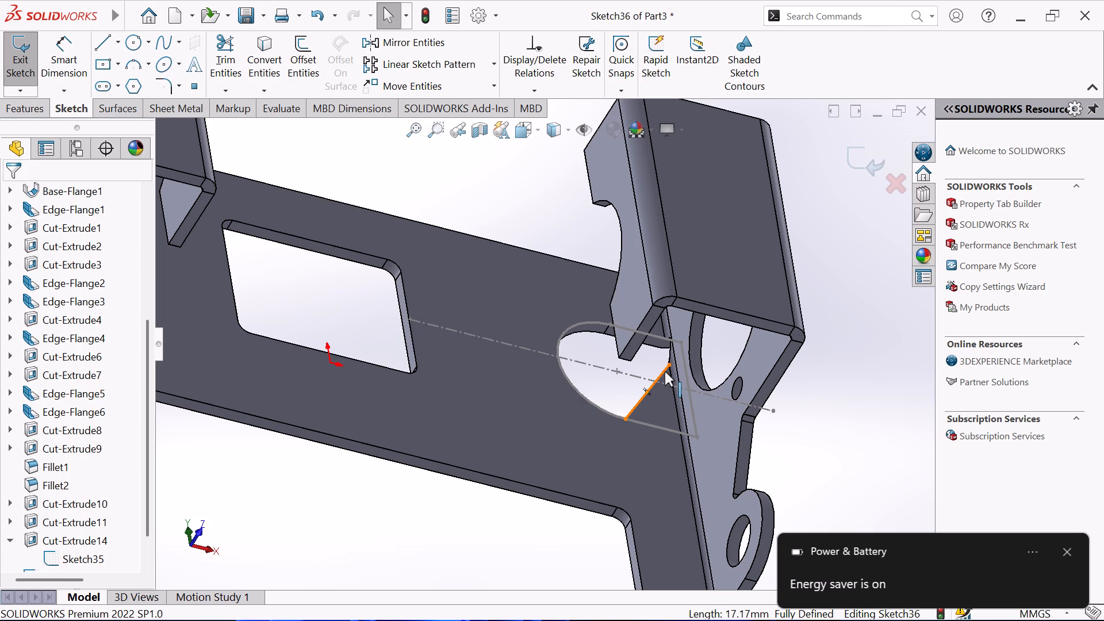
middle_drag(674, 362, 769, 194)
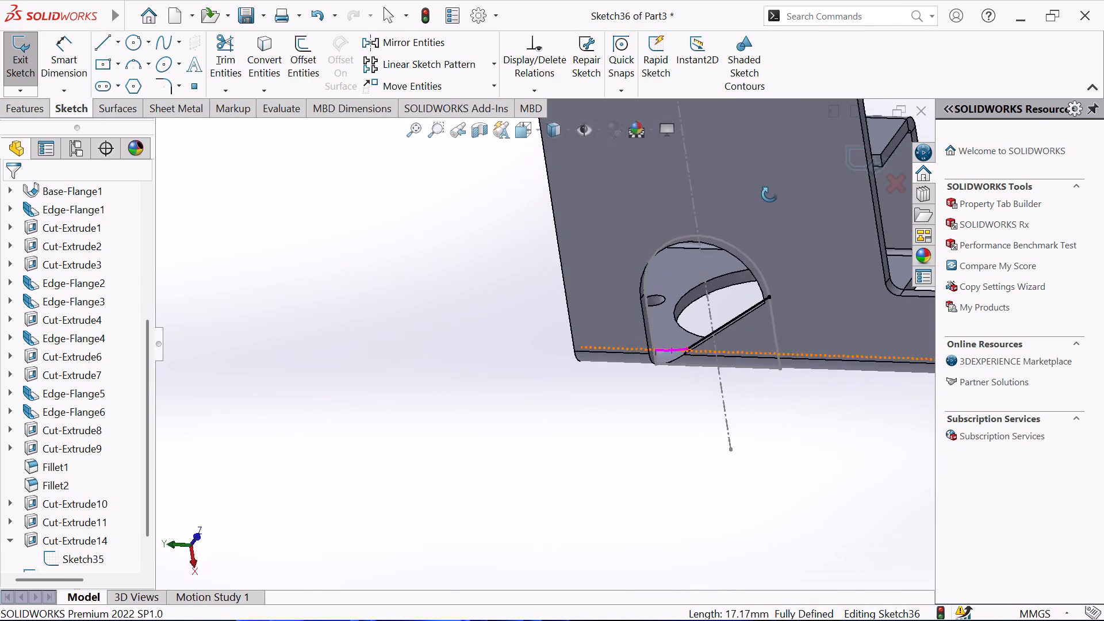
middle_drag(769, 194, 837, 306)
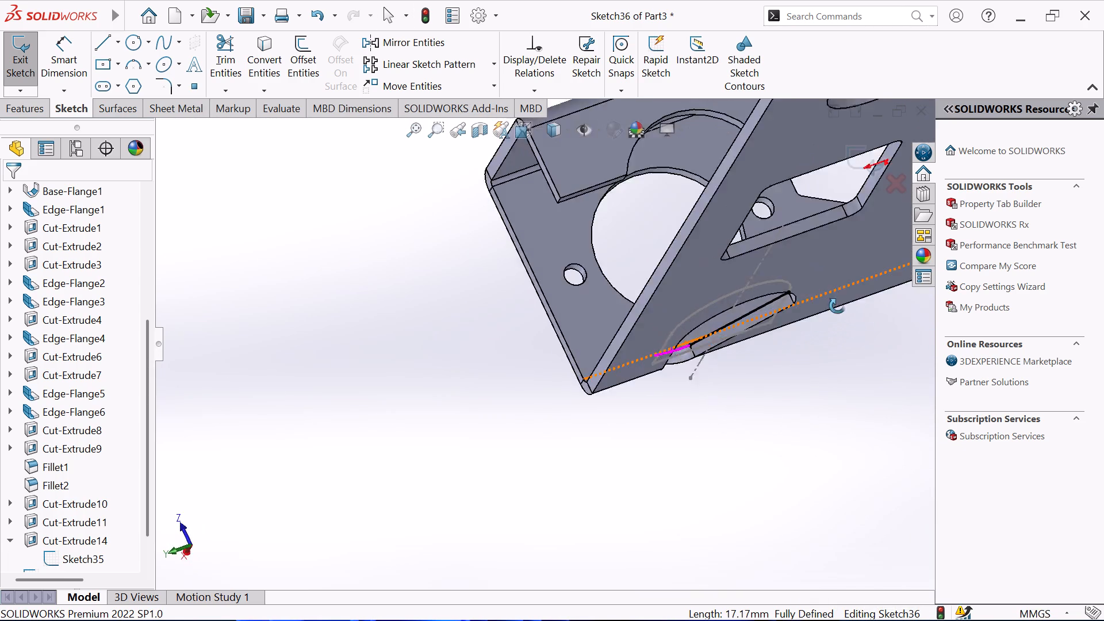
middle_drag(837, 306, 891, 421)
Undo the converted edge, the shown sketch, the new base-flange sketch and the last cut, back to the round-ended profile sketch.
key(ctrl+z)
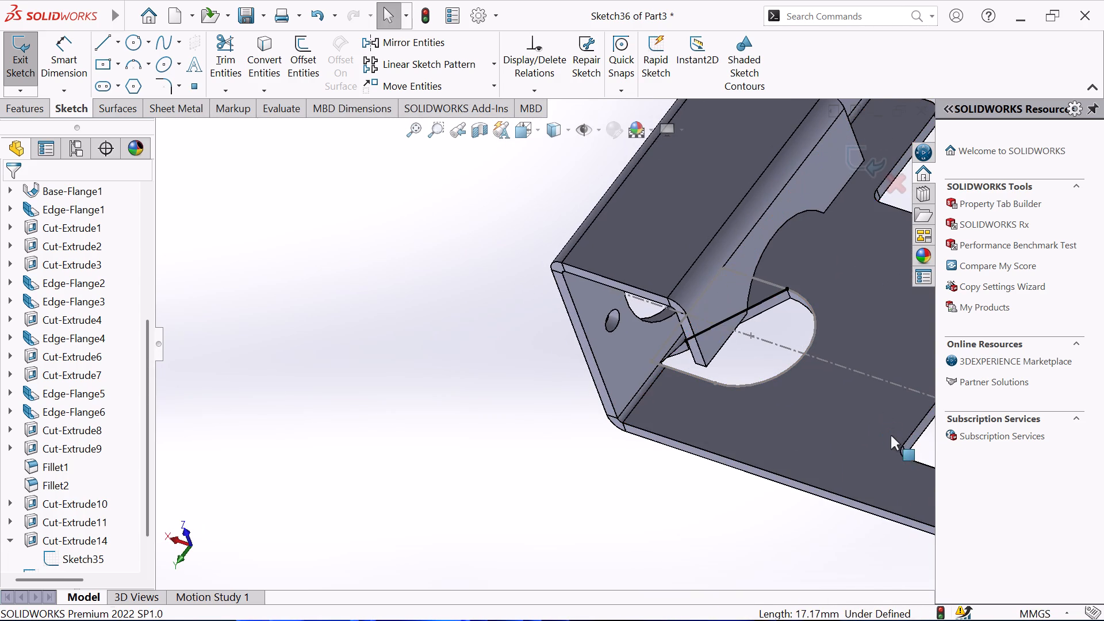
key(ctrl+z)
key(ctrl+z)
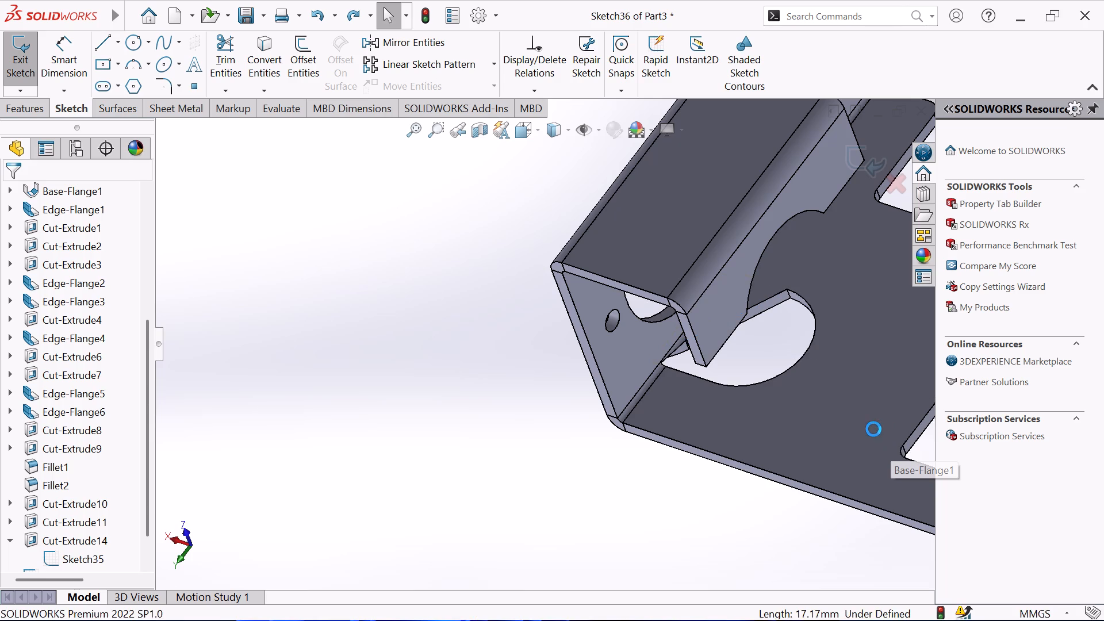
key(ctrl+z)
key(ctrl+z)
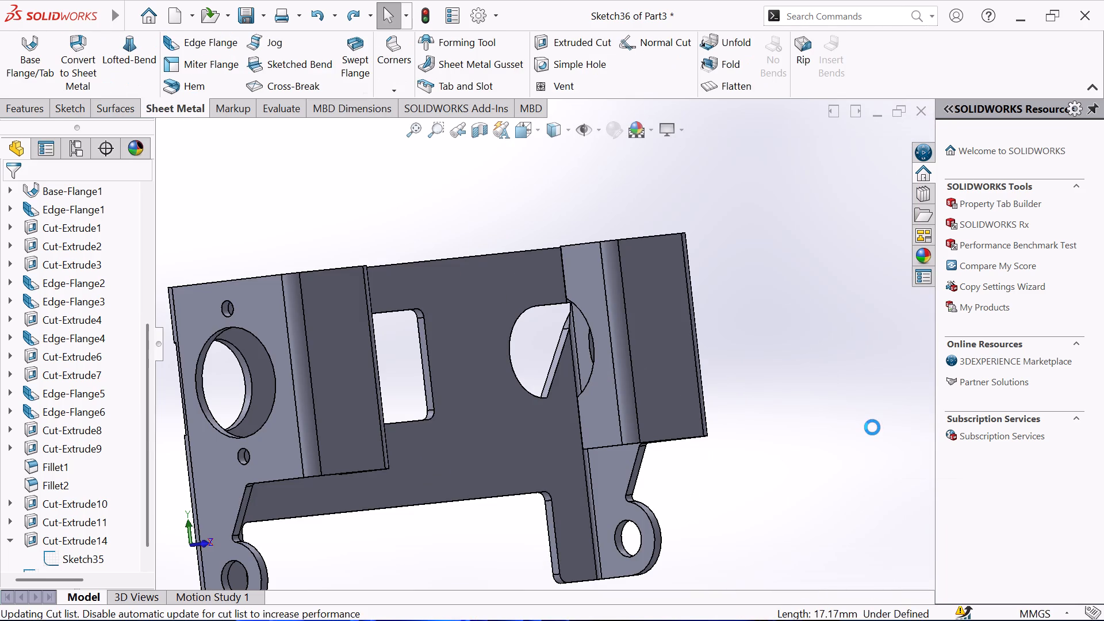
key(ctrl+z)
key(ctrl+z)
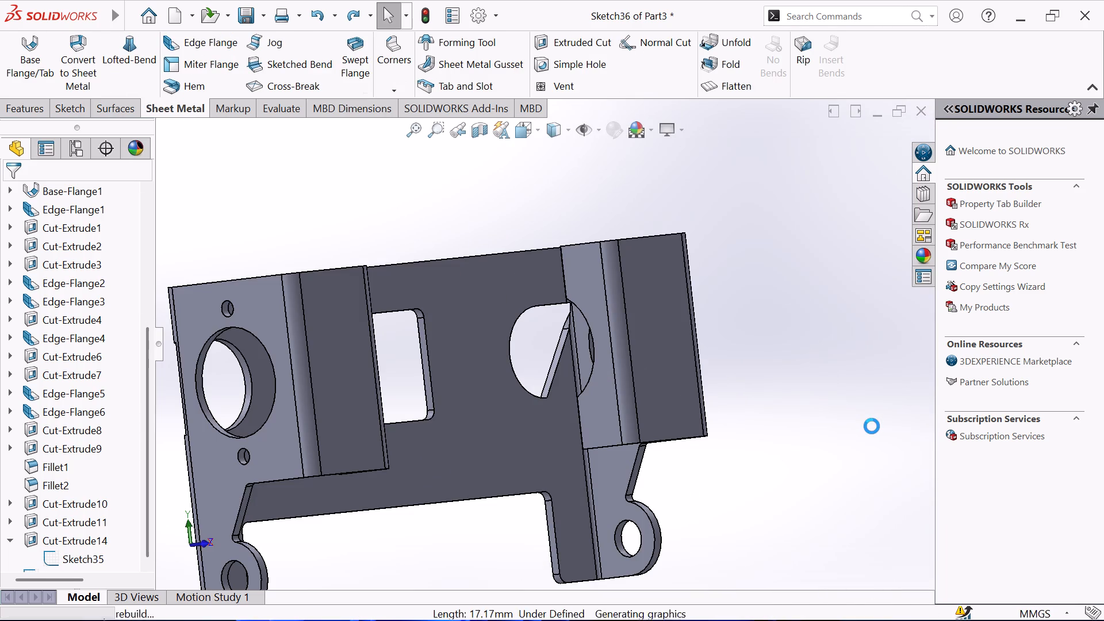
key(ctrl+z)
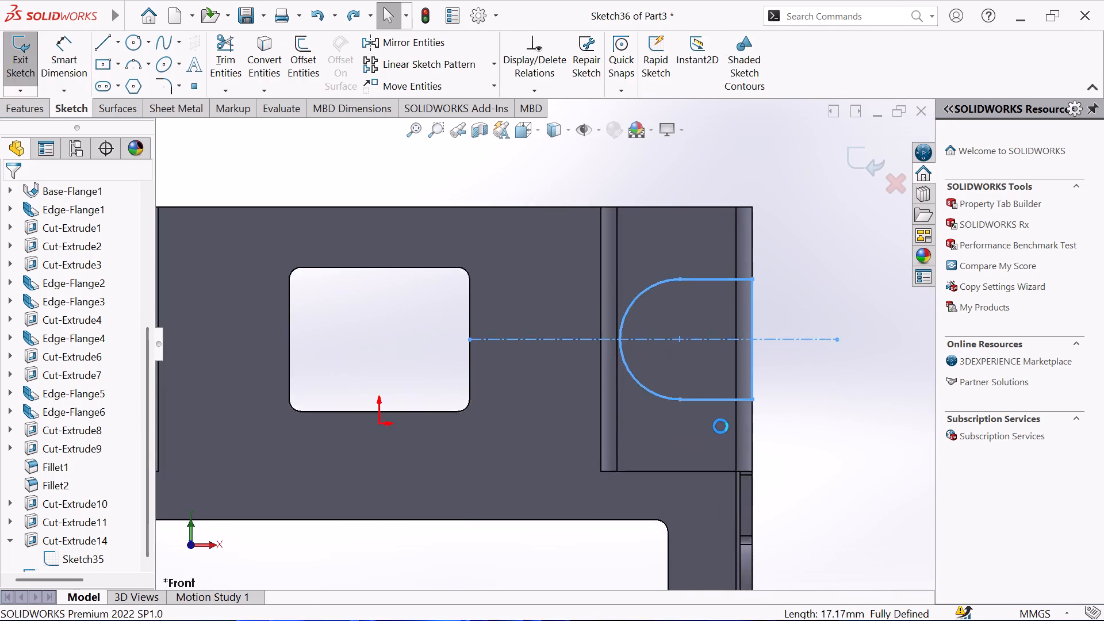
Delete the 20 mm diameter dimension from the round-ended profile sketch.
scroll(744, 279, down, 1)
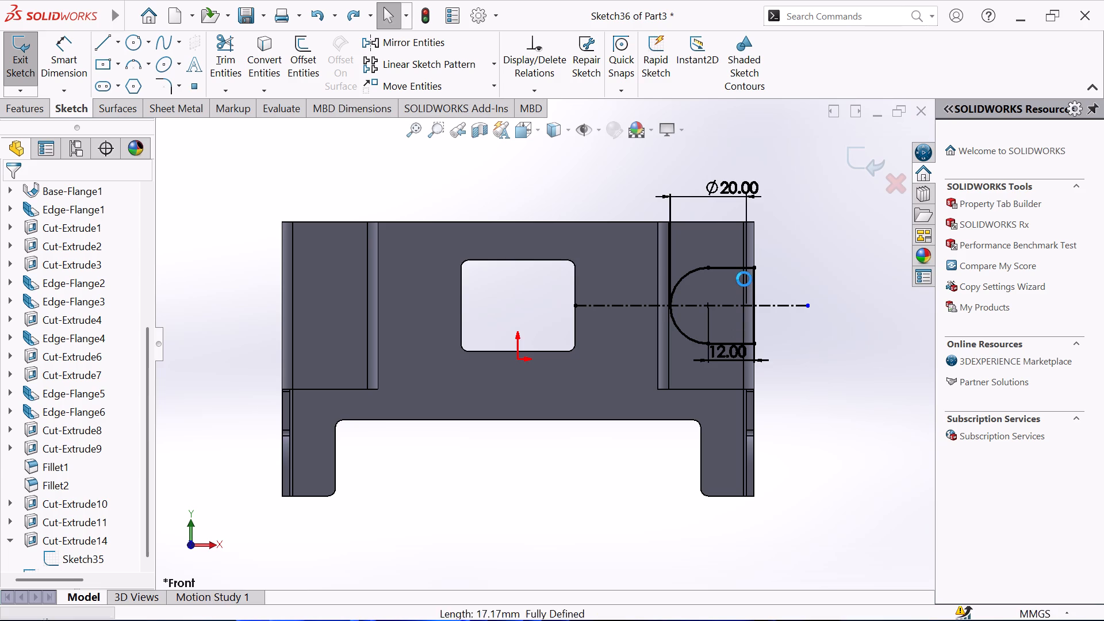
scroll(744, 279, down, 1)
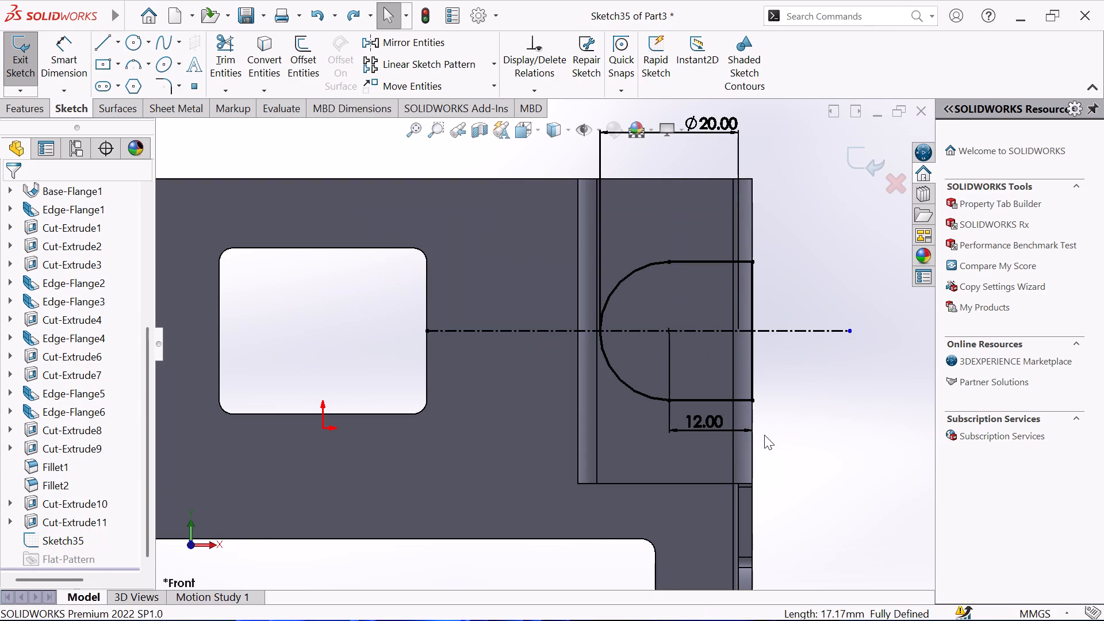
scroll(764, 435, down, 1)
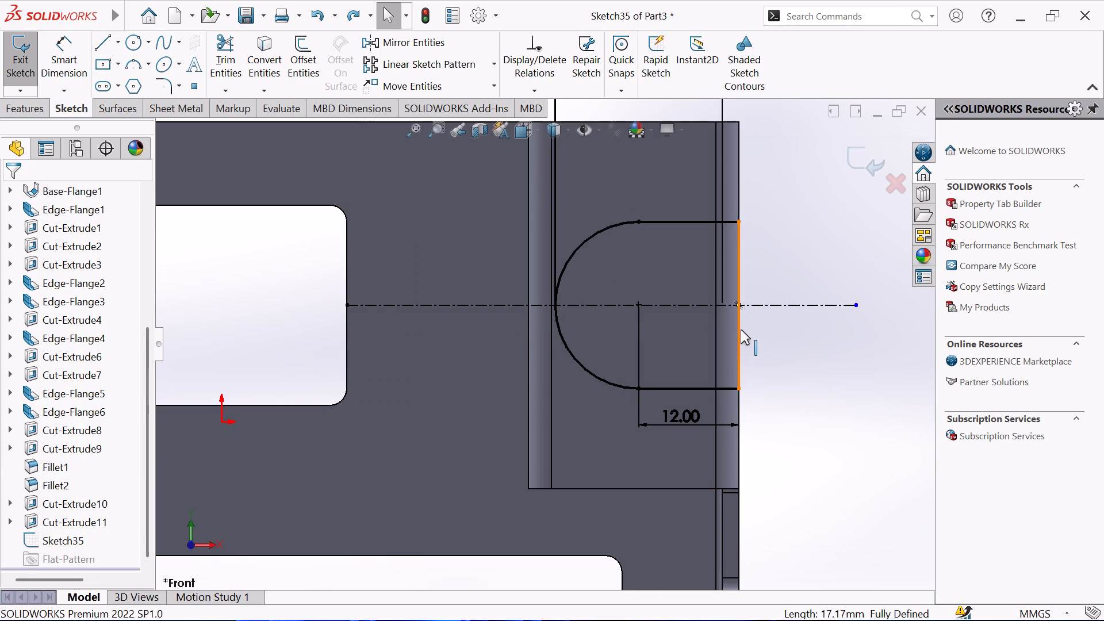
scroll(741, 329, up, 1)
scroll(681, 147, up, 1)
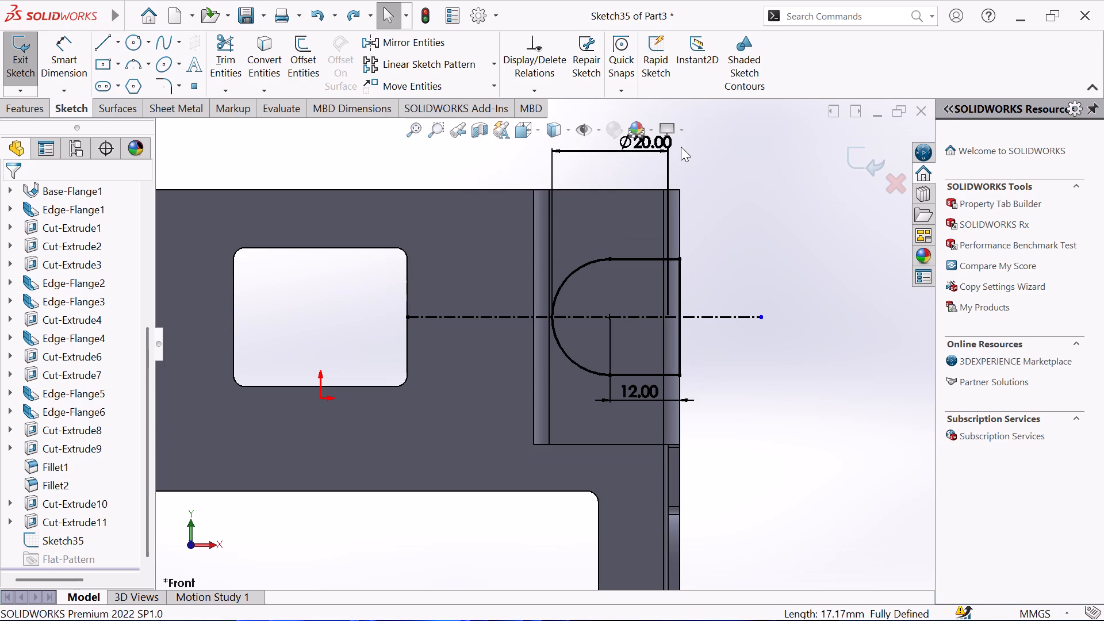
click(658, 148)
key(Delete)
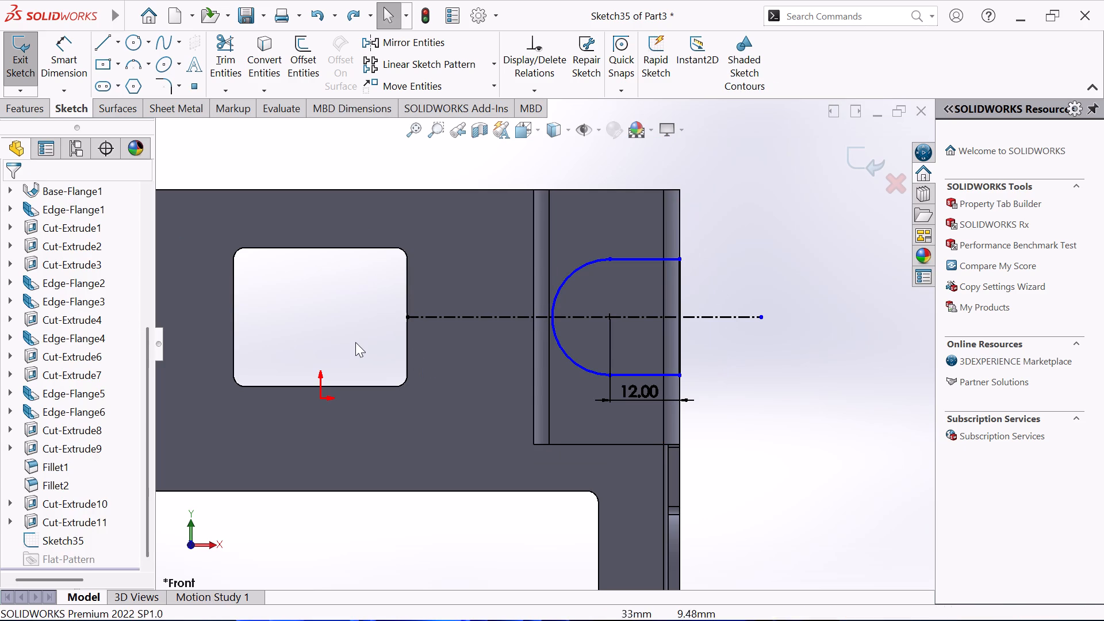
Cut-extrude the round-ended profile blind 10 mm with Normal cut and Optimize Geometry enabled.
scroll(672, 360, down, 1)
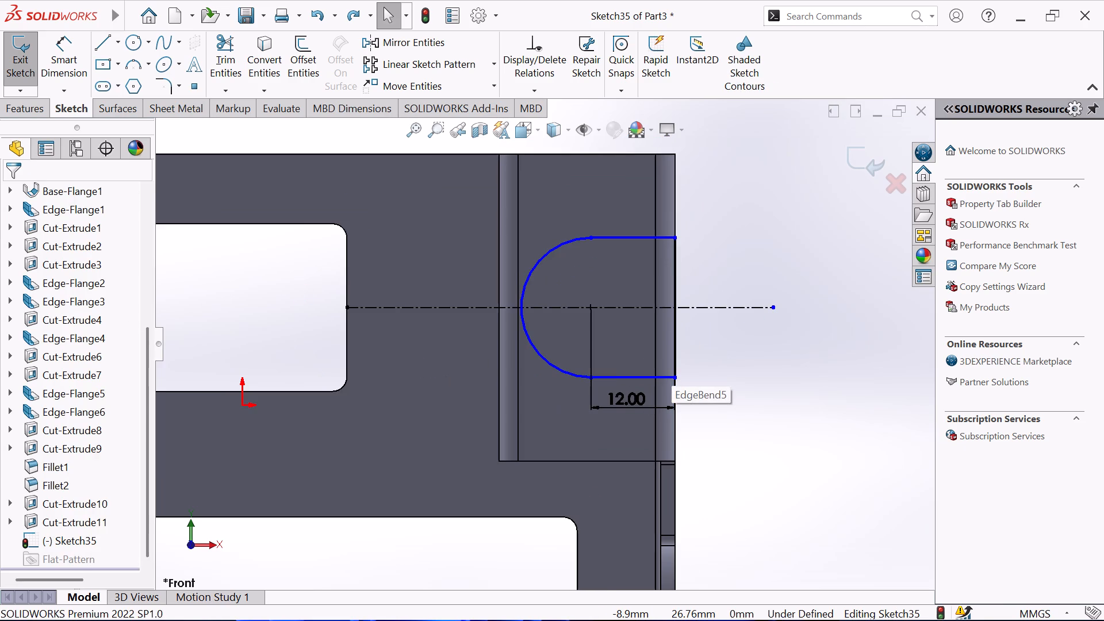
click(22, 105)
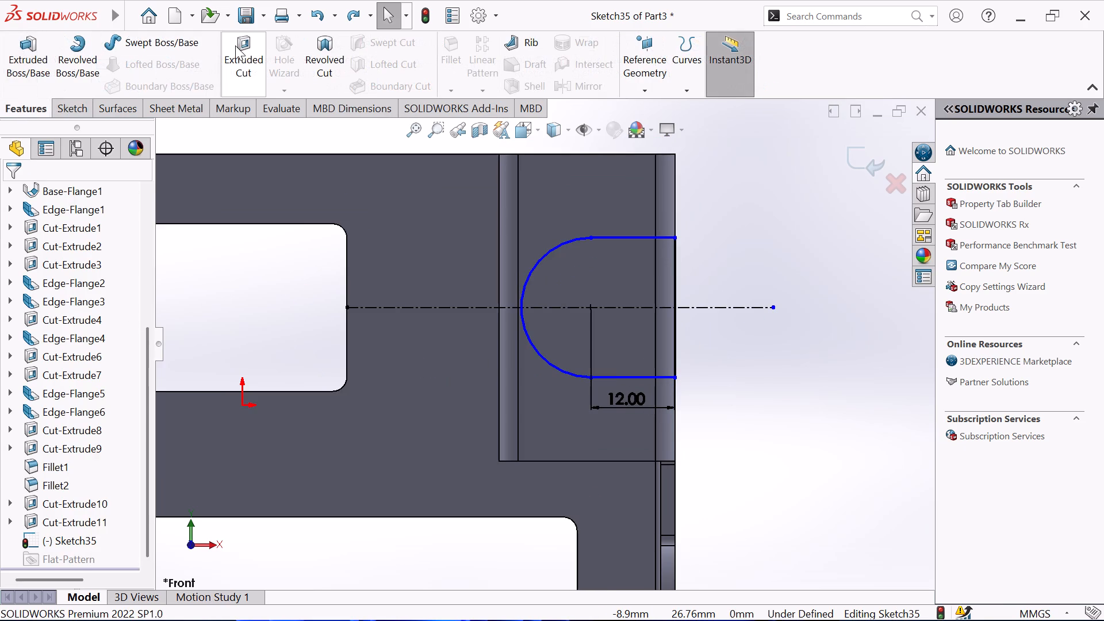
click(235, 45)
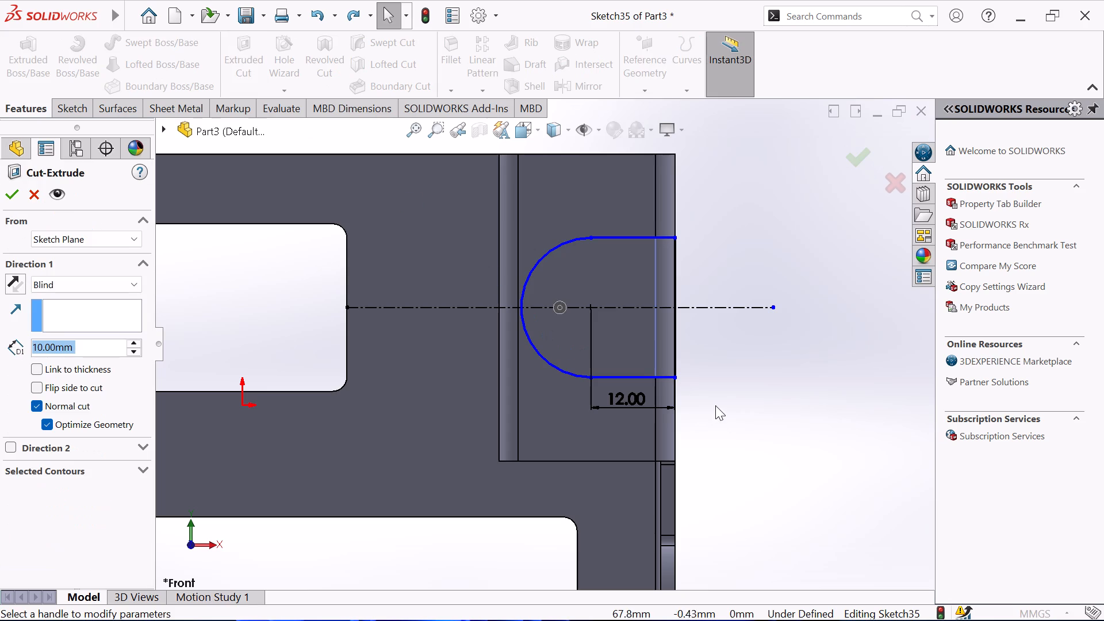
middle_drag(715, 402, 691, 401)
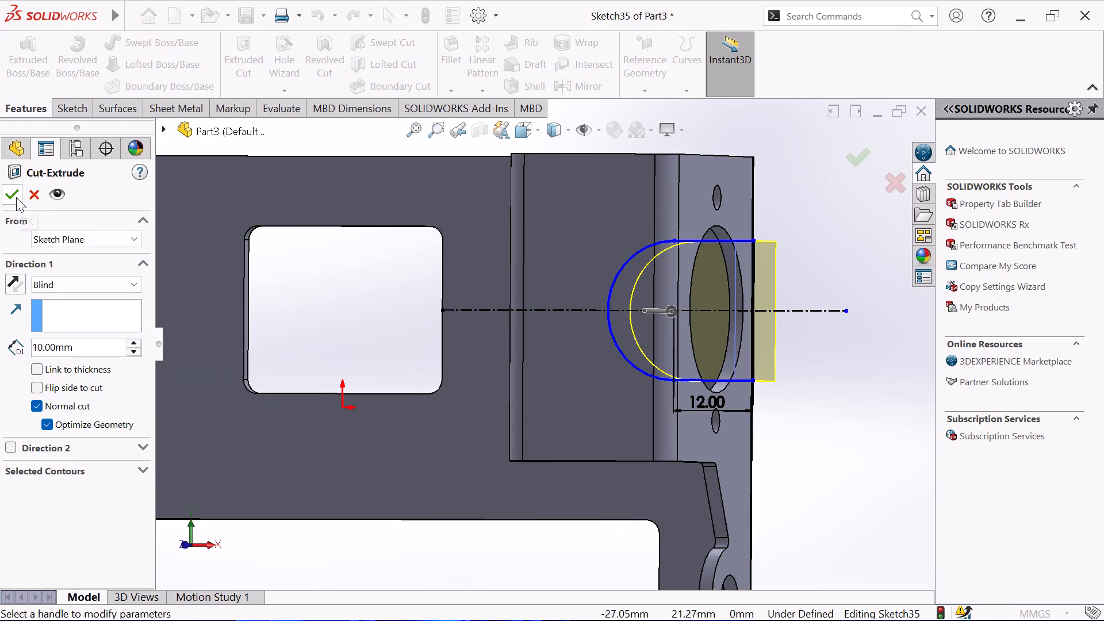
click(16, 197)
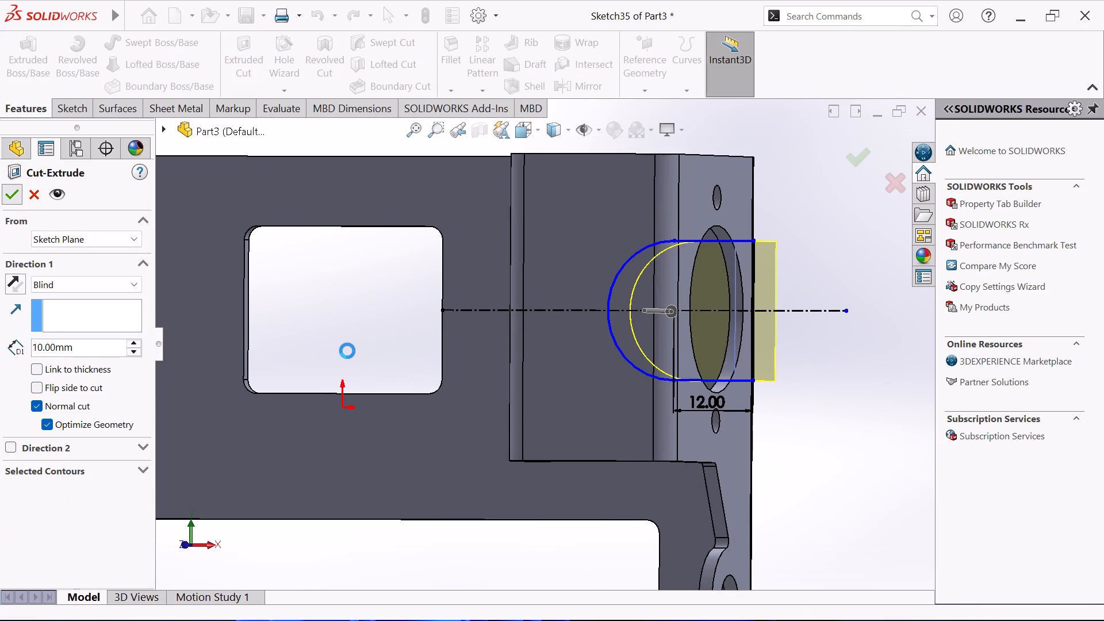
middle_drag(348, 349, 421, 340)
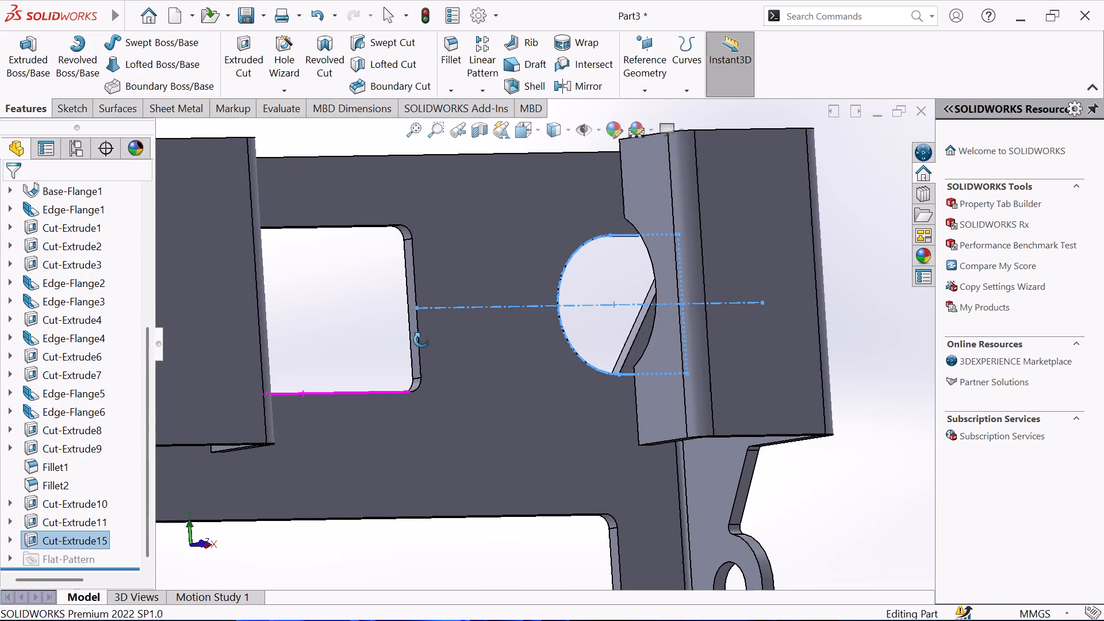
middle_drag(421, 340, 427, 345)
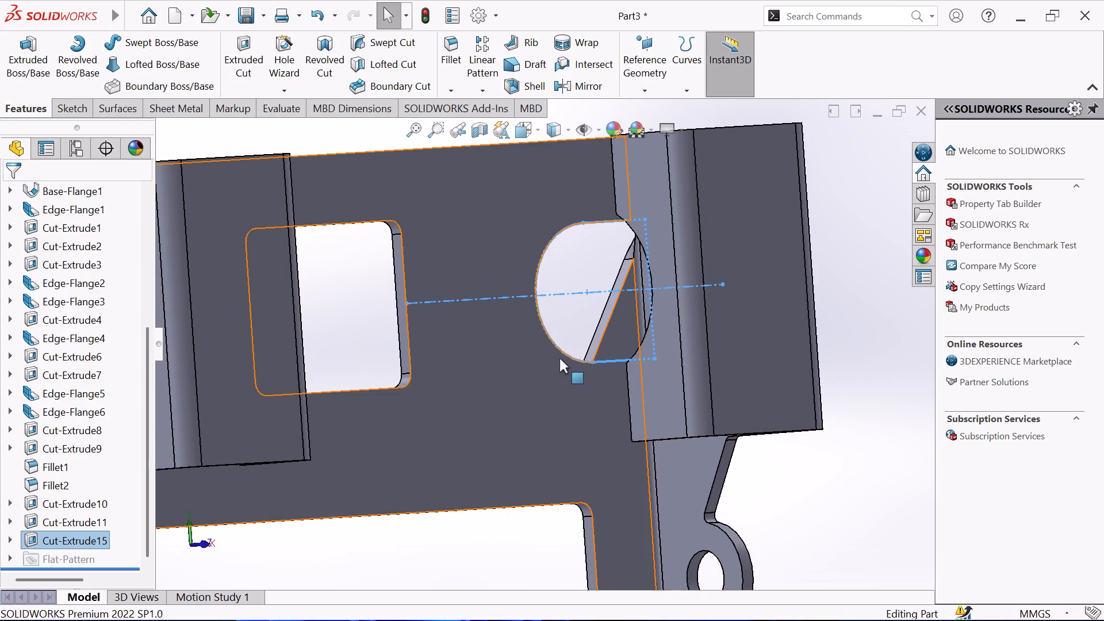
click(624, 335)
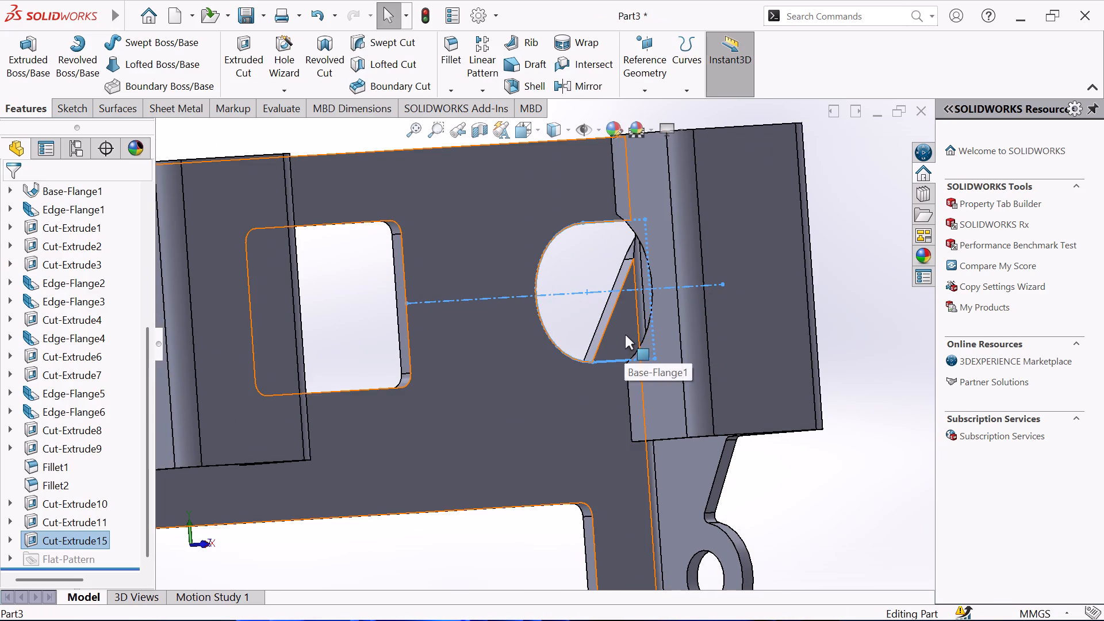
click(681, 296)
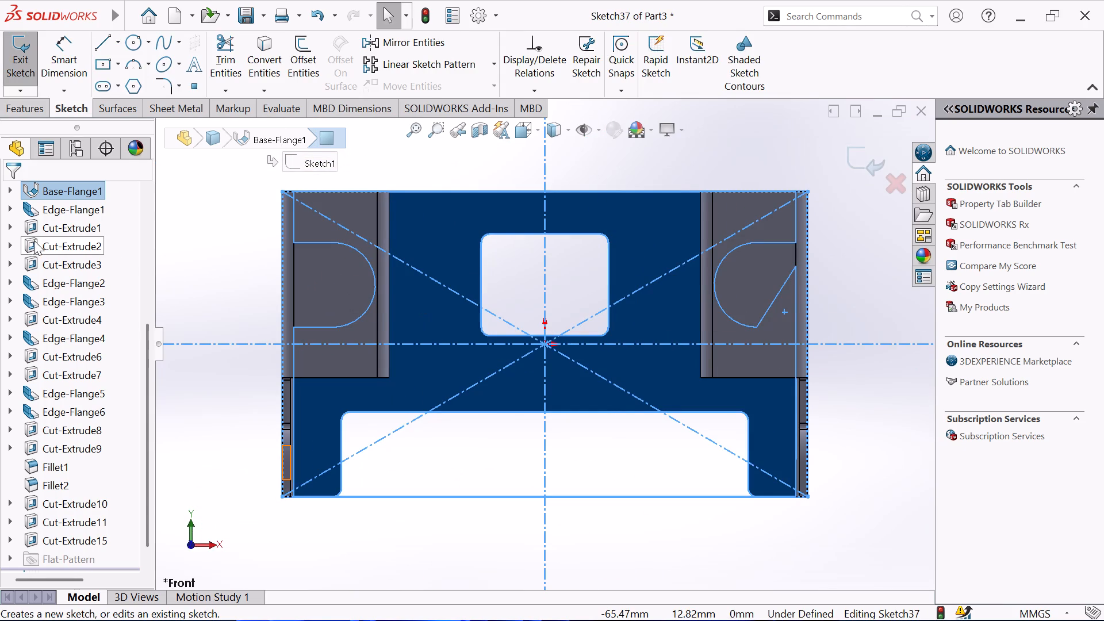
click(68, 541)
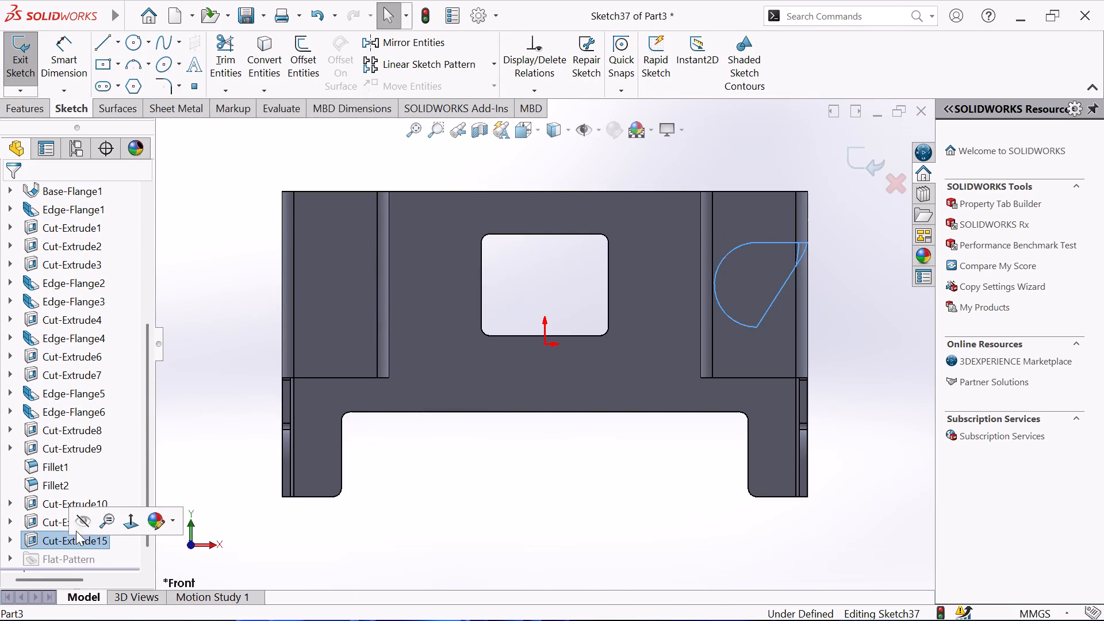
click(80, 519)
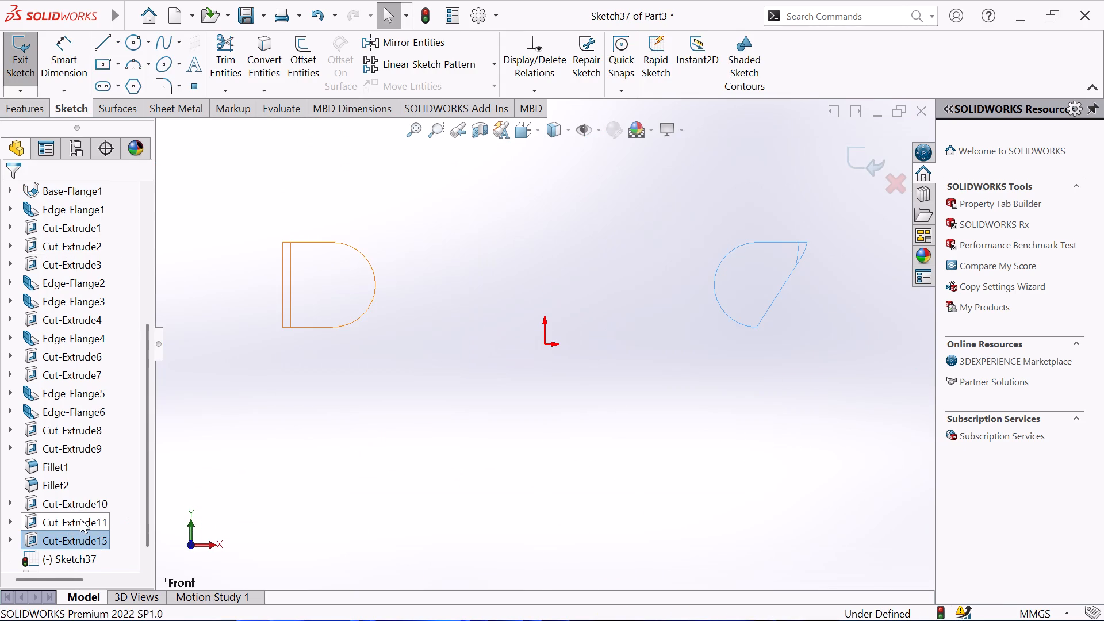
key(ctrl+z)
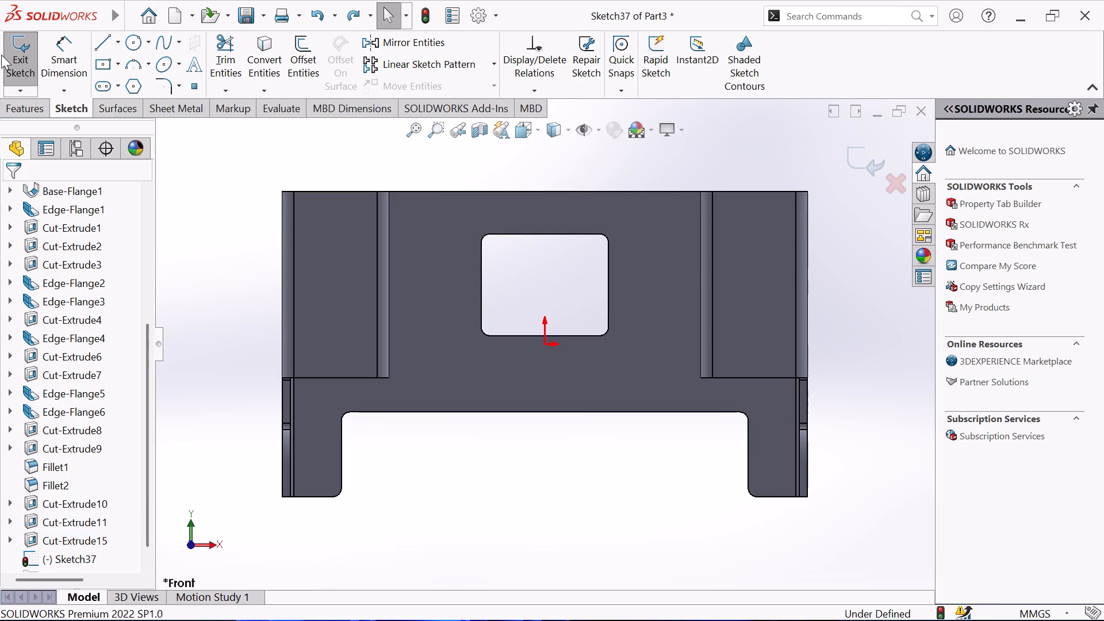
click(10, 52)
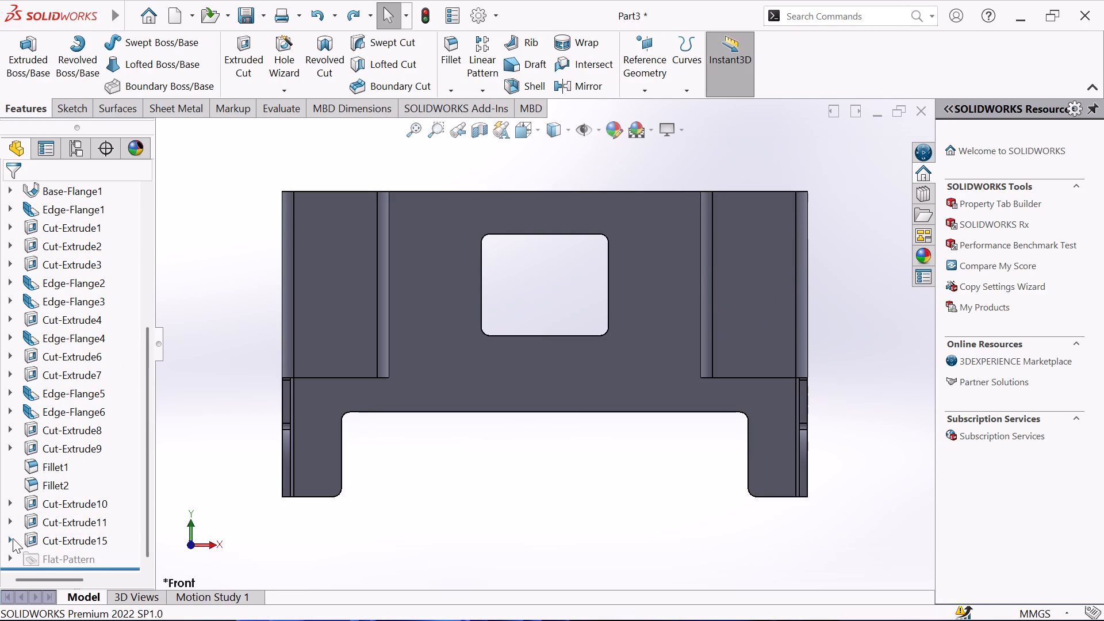
Show the last cut's round-ended profile sketch and reuse it for another blind 10 mm cut with Normal cut and Optimize Geometry enabled.
click(12, 538)
click(68, 561)
click(77, 535)
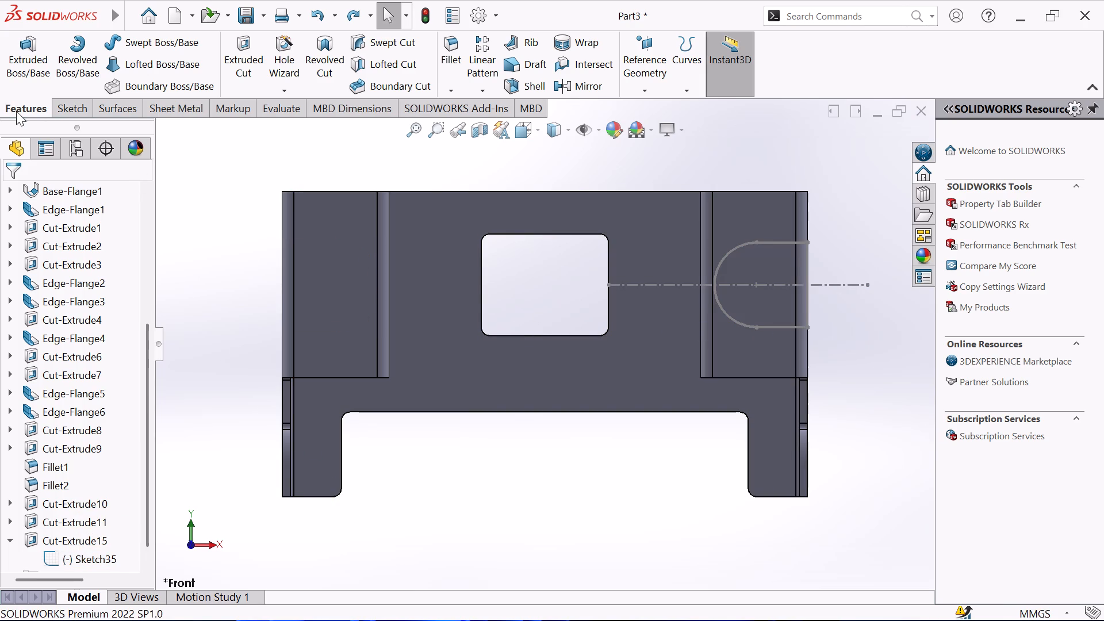
click(241, 59)
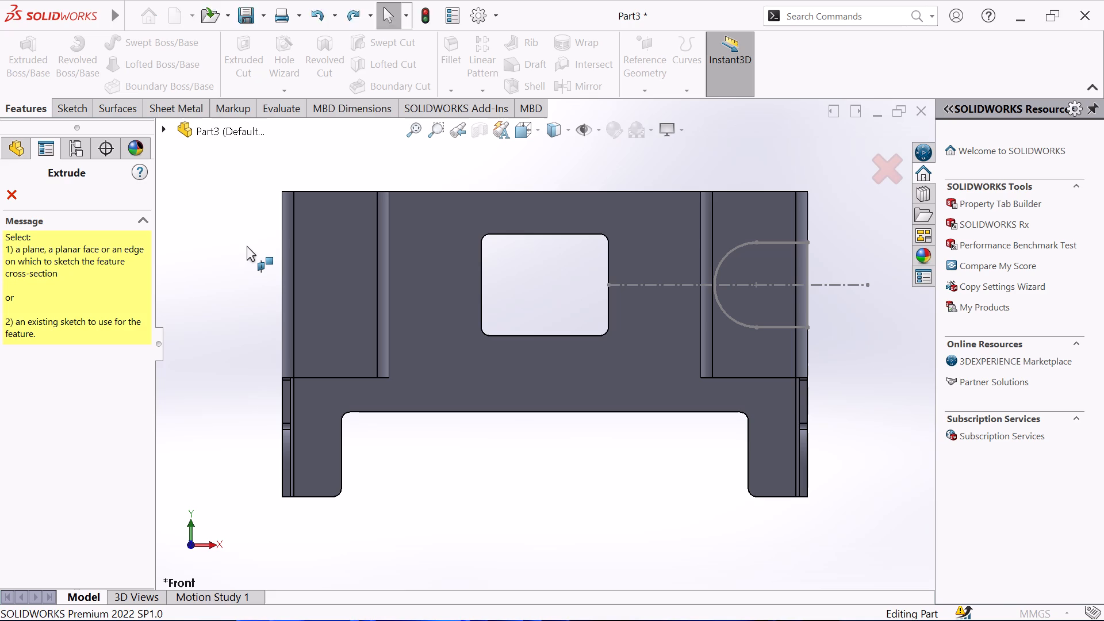
middle_drag(248, 246, 276, 204)
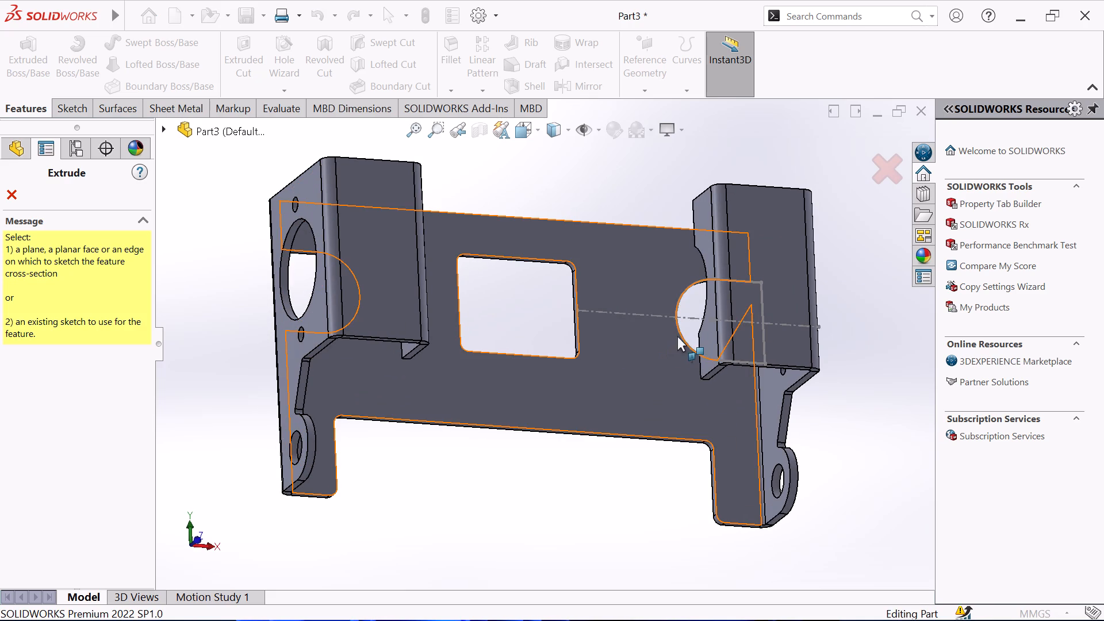
click(681, 332)
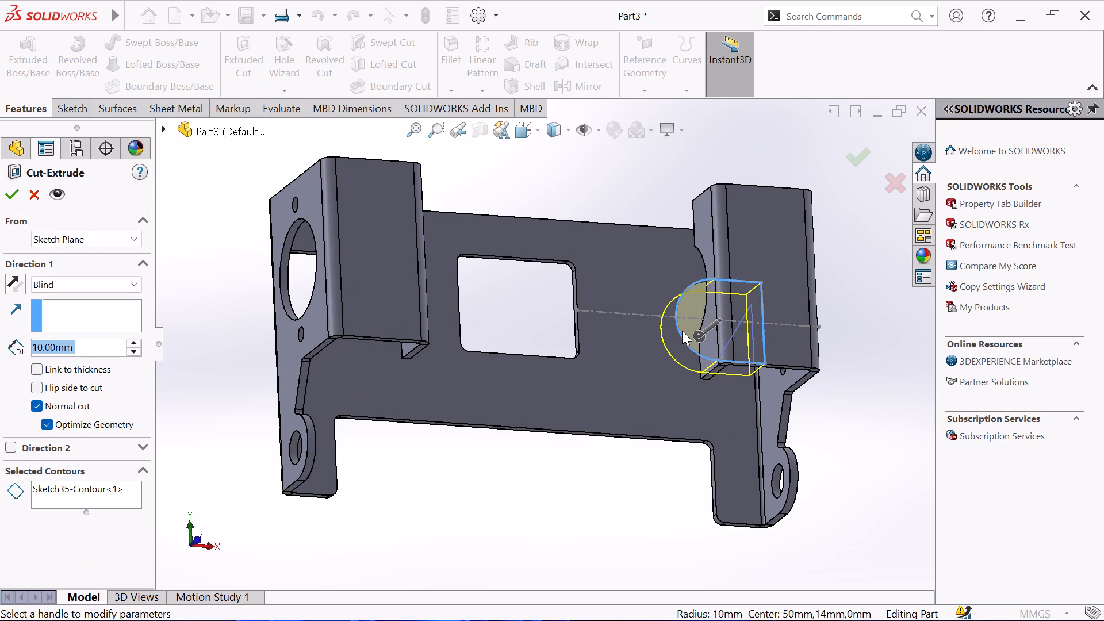
middle_drag(848, 247, 852, 135)
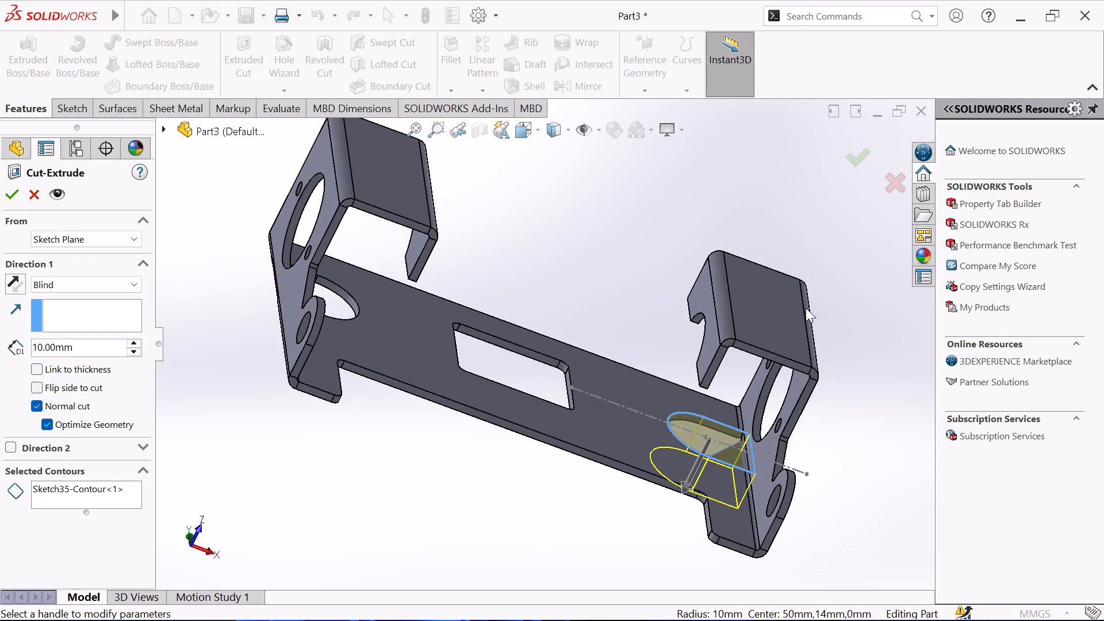
click(19, 196)
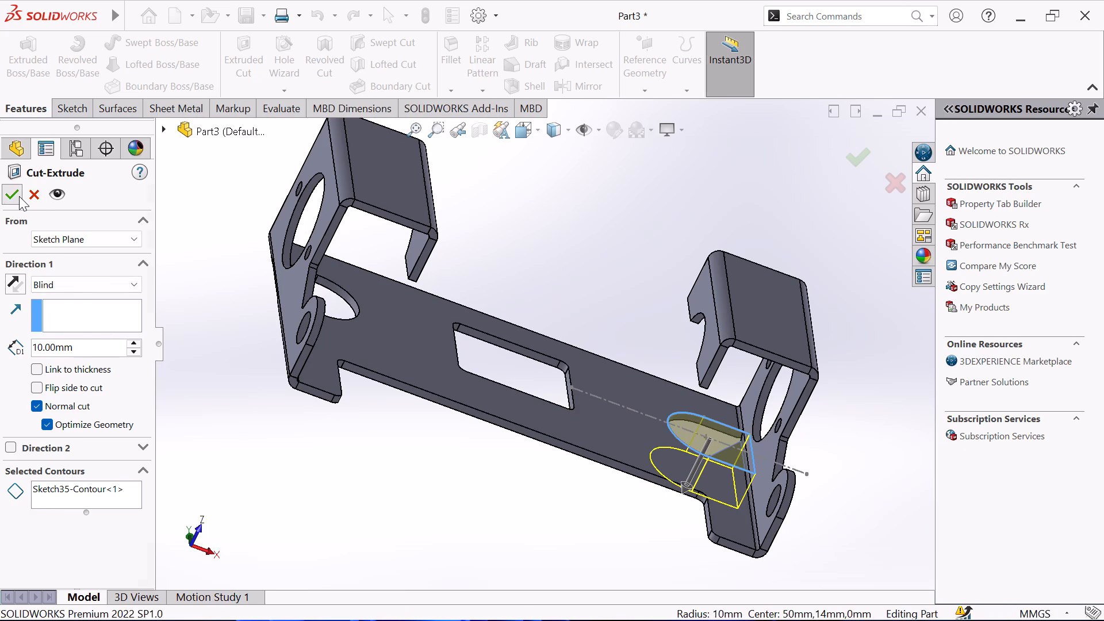
click(325, 468)
Hide the round-ended profile sketch.
middle_drag(319, 407, 315, 416)
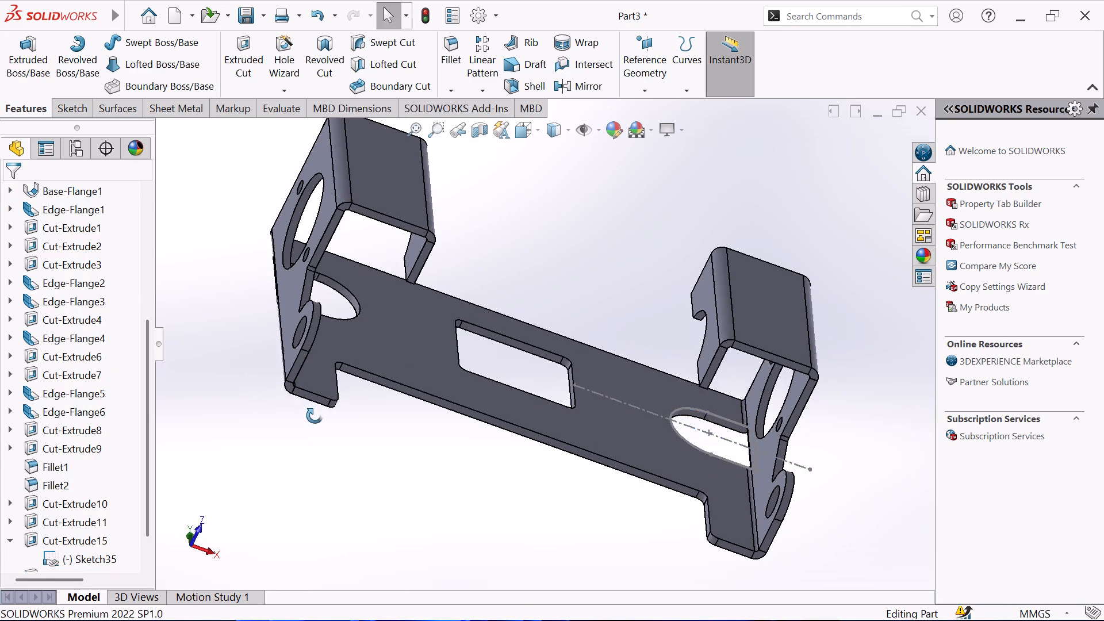
middle_drag(315, 416, 293, 466)
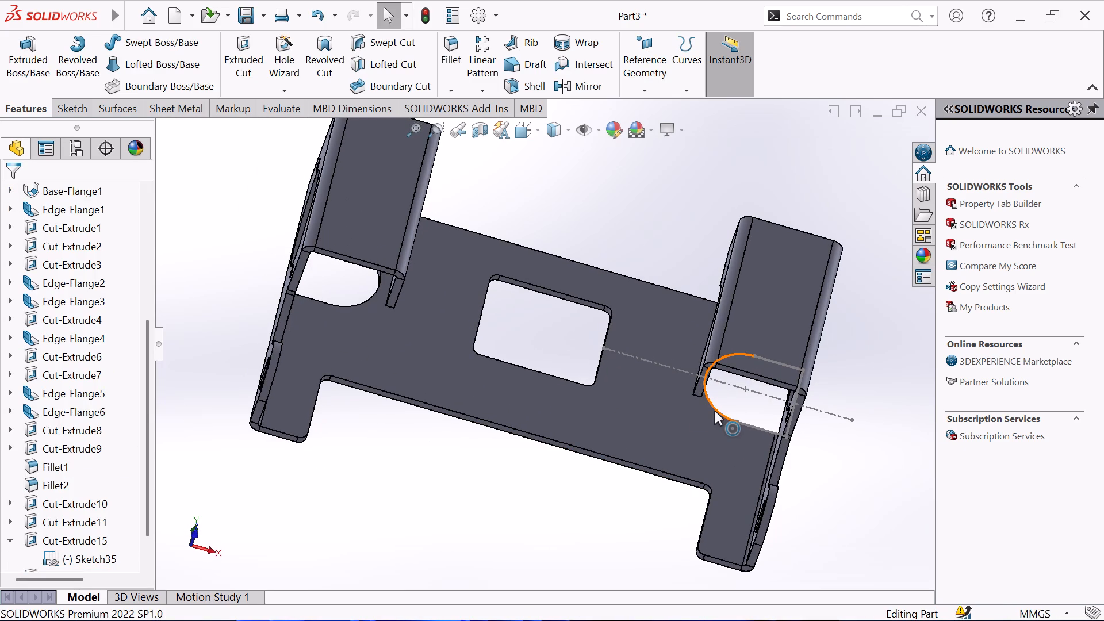
click(714, 411)
click(775, 374)
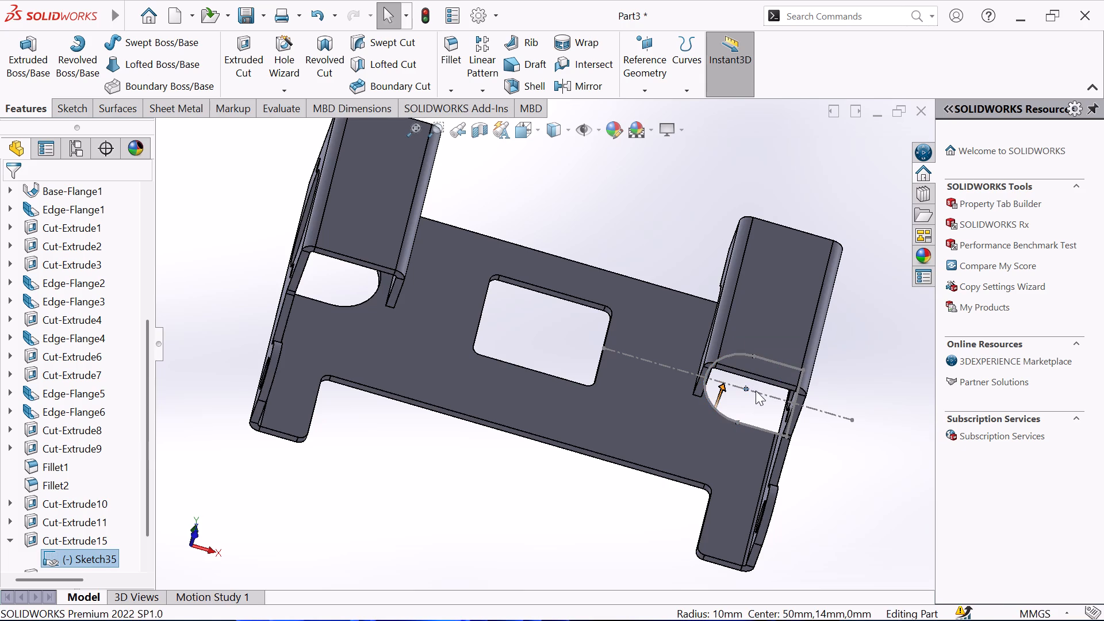
Start a sketch on the first edge flange's outer face and draw a horizontal centerline outward from the midpoint of the base cutout's edge.
middle_drag(761, 407, 802, 385)
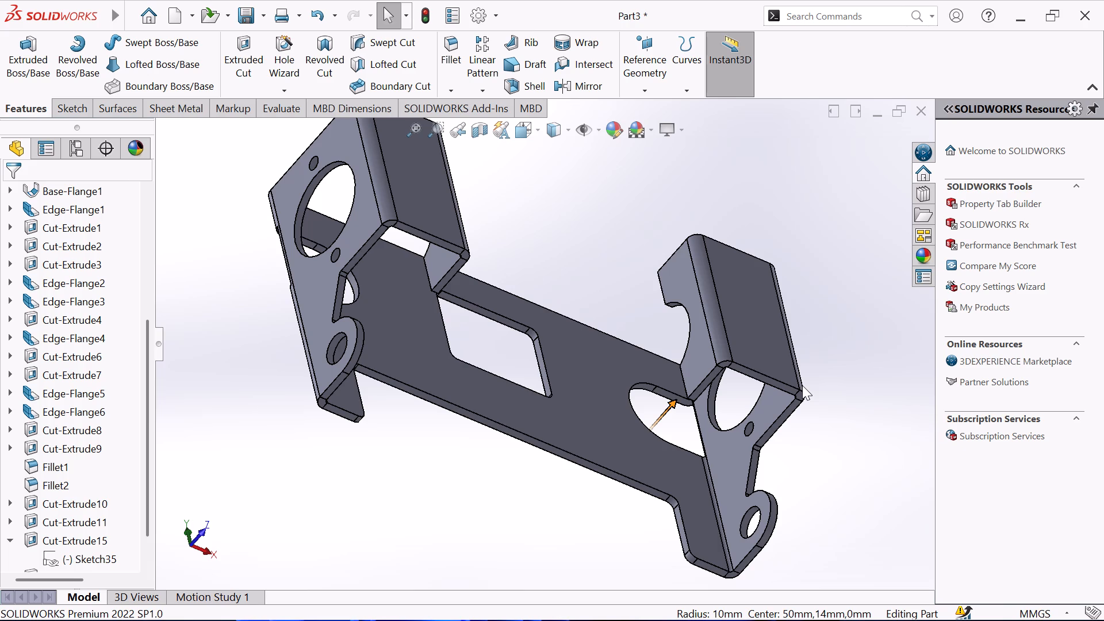
middle_drag(234, 282, 292, 263)
click(446, 256)
click(506, 220)
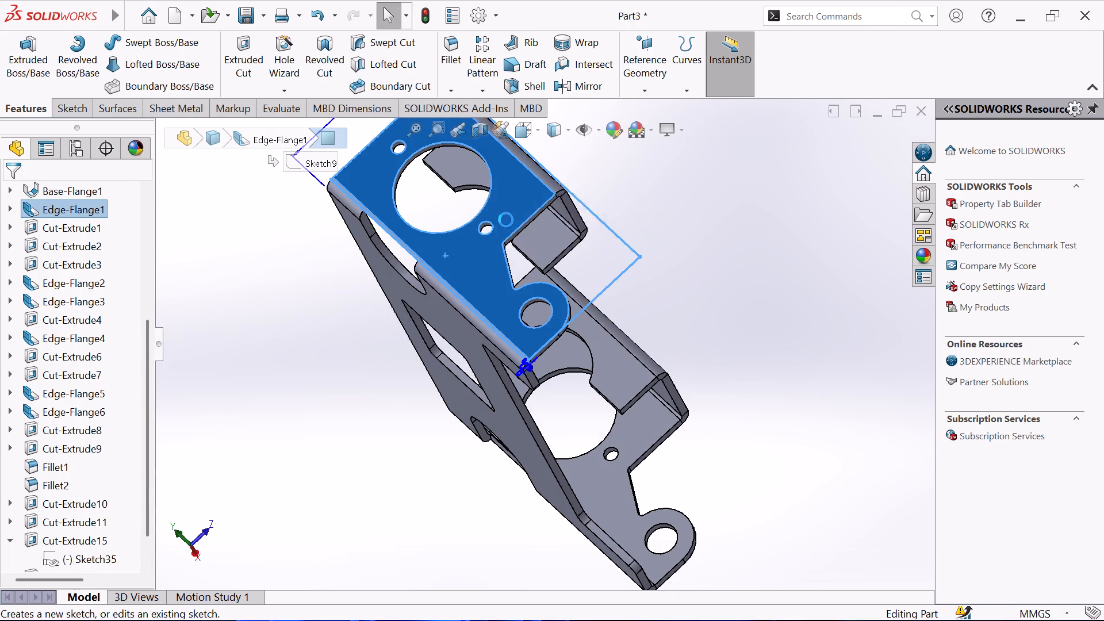
click(362, 267)
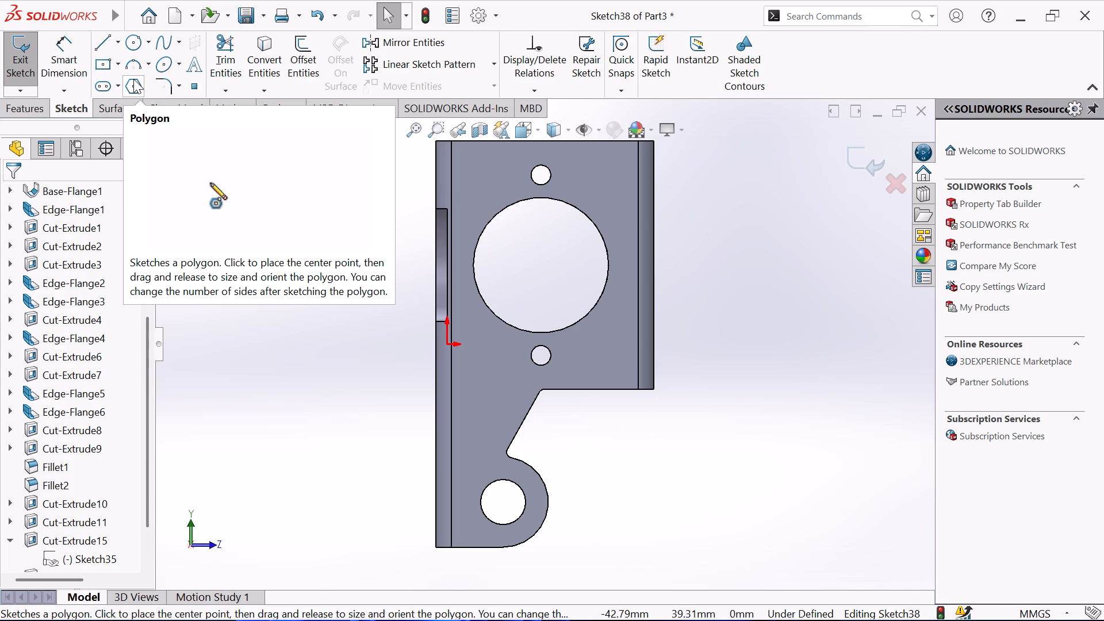
click(119, 44)
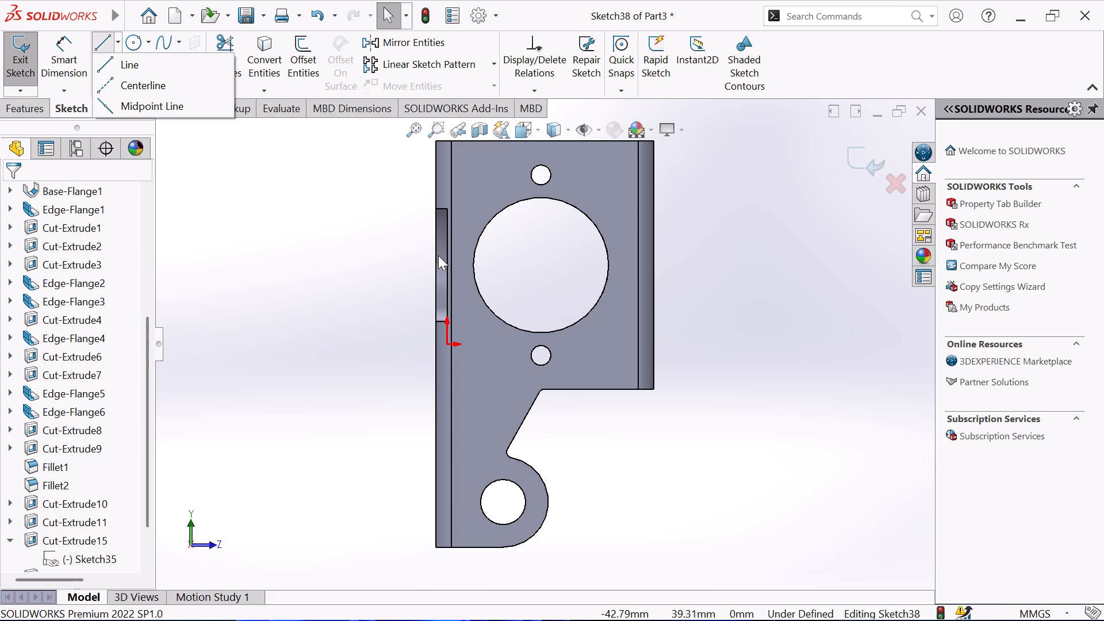
click(141, 82)
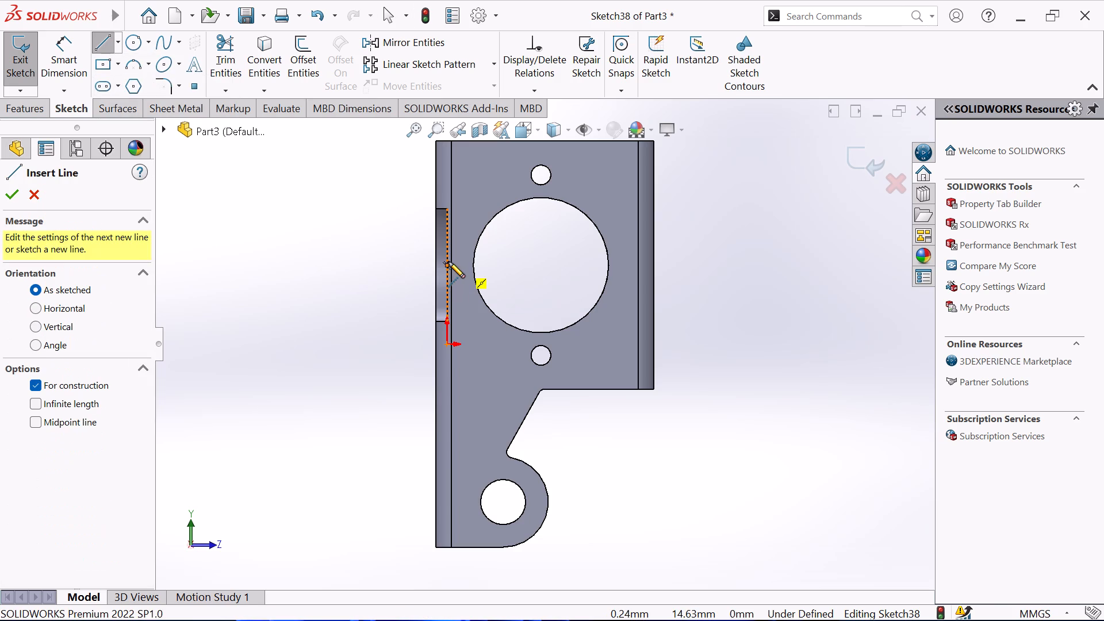
click(447, 266)
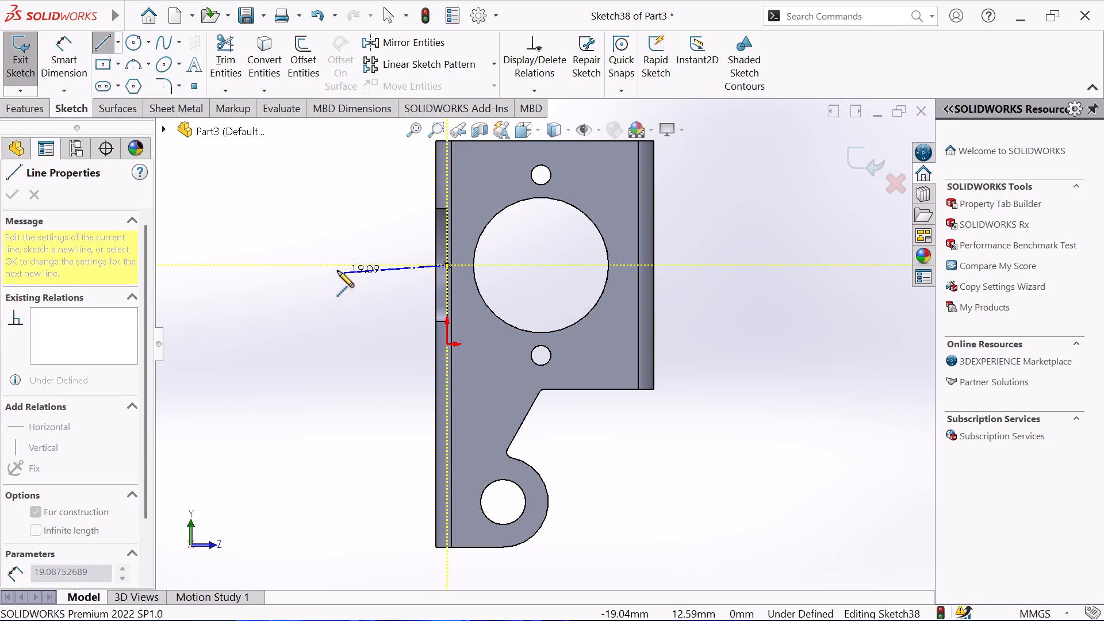
click(330, 265)
right_click(318, 224)
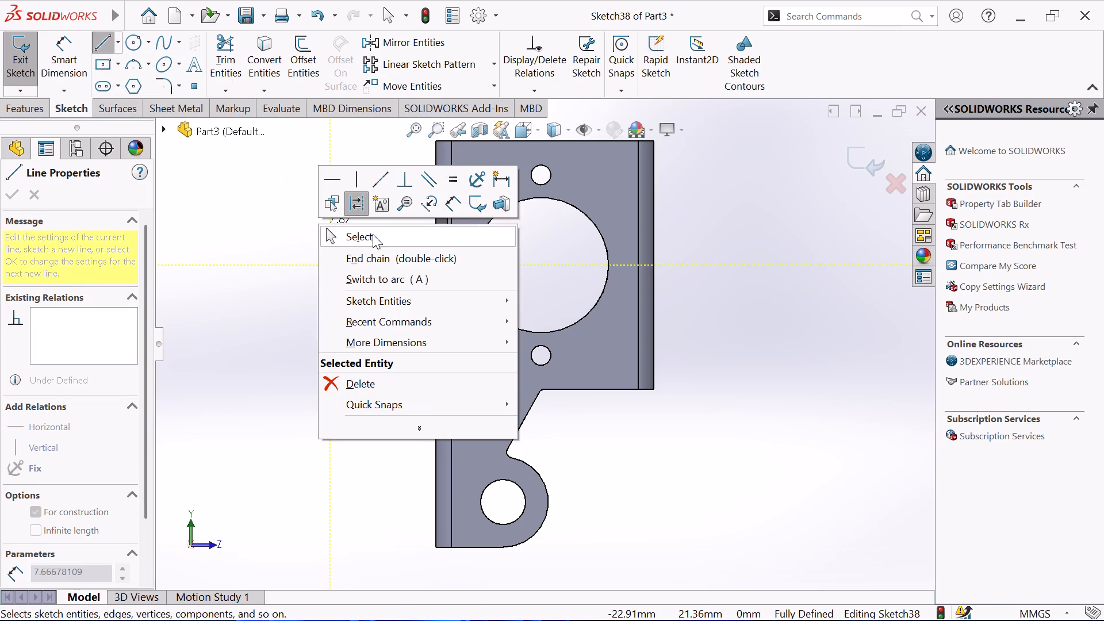
click(373, 234)
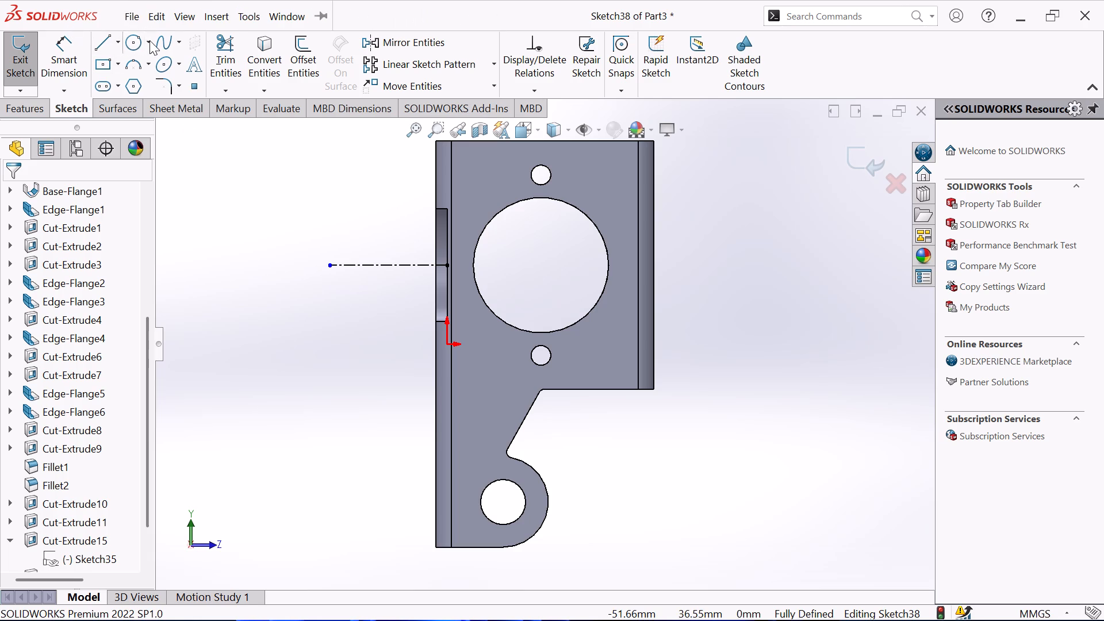
Sketch two concentric circles centred on the centerline near its outer end, with radii of about 1.4 mm and 3.4 mm.
click(132, 43)
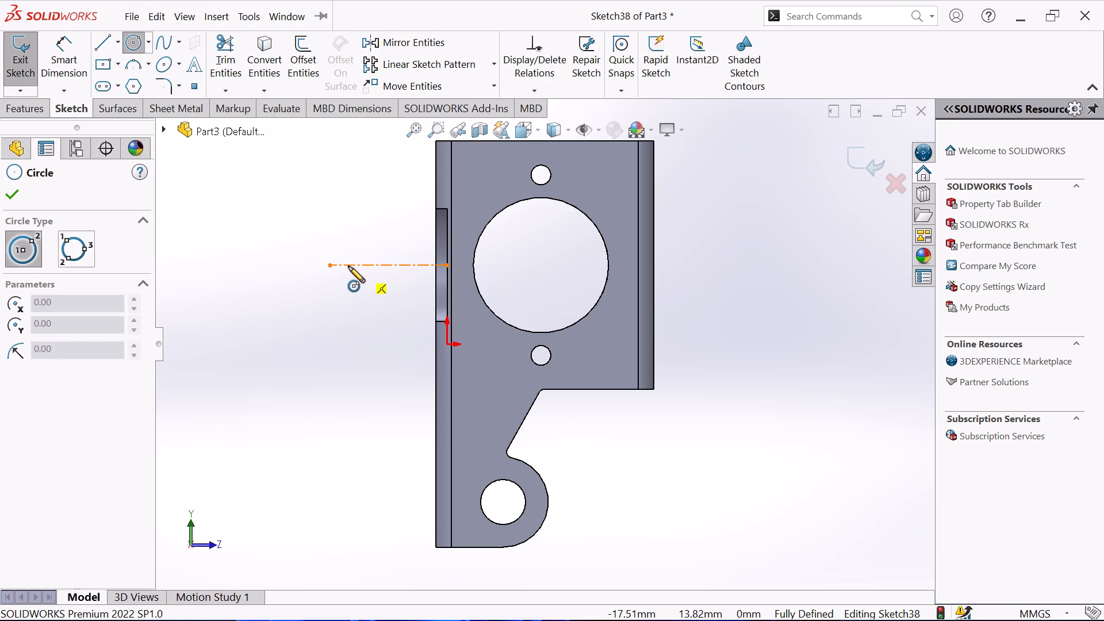
click(348, 264)
click(348, 257)
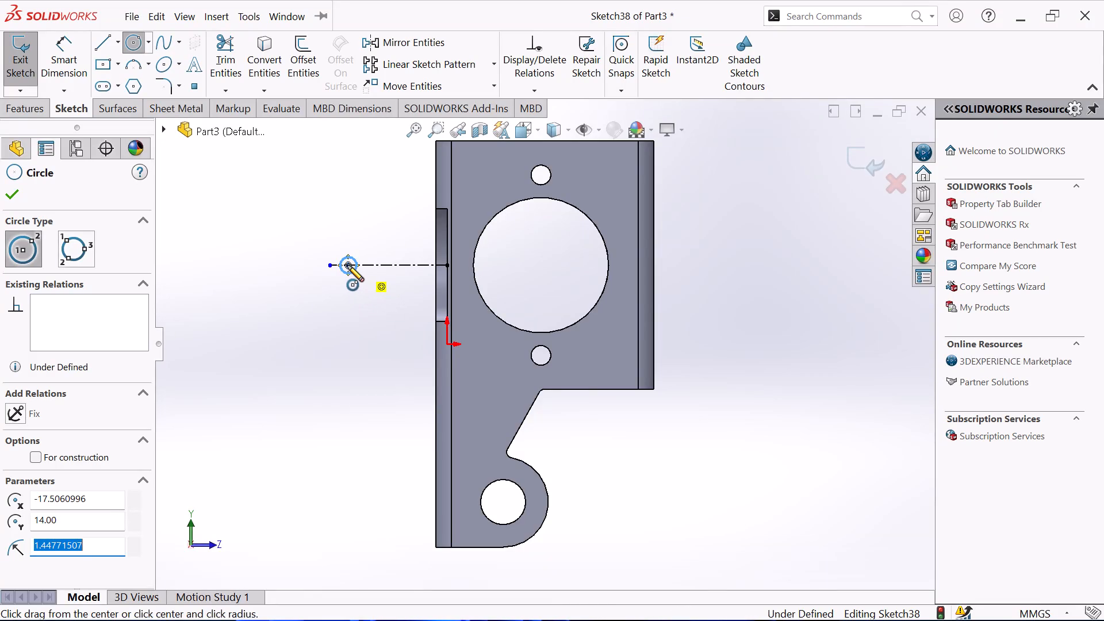
click(347, 265)
click(351, 246)
right_click(267, 216)
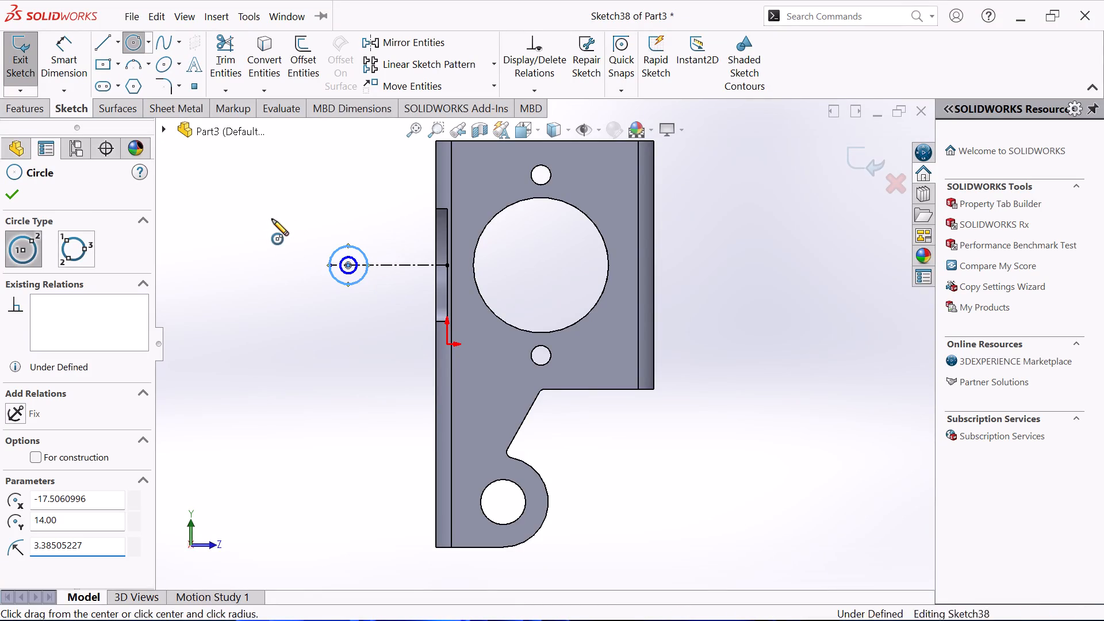
click(318, 232)
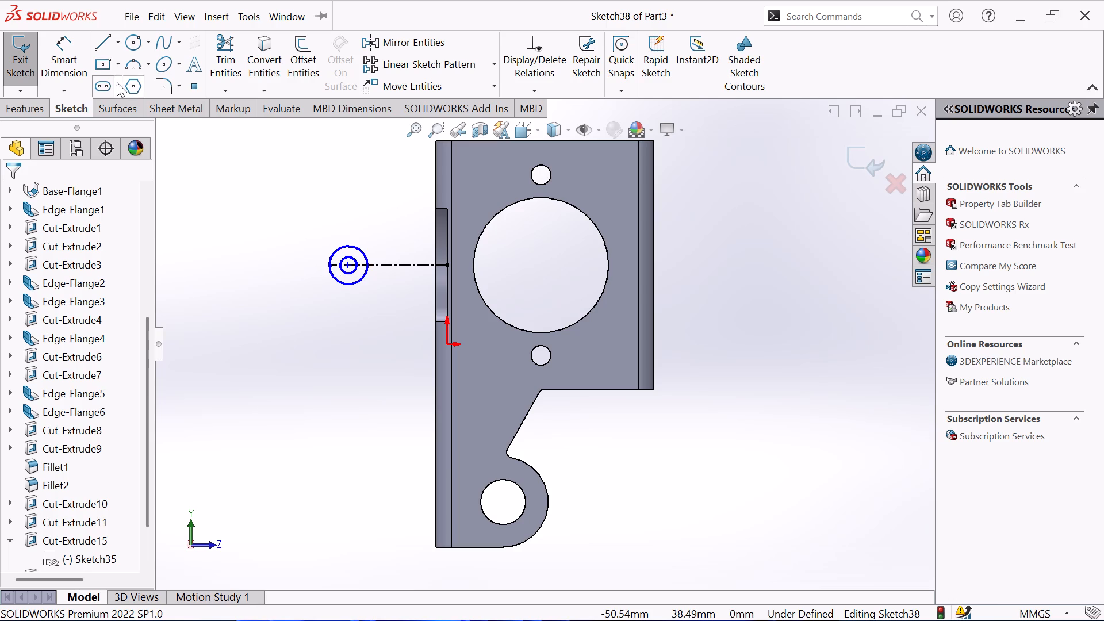
Dimension the outer circle to 16 mm diameter and the inner circle to 8 mm diameter.
click(78, 68)
click(338, 249)
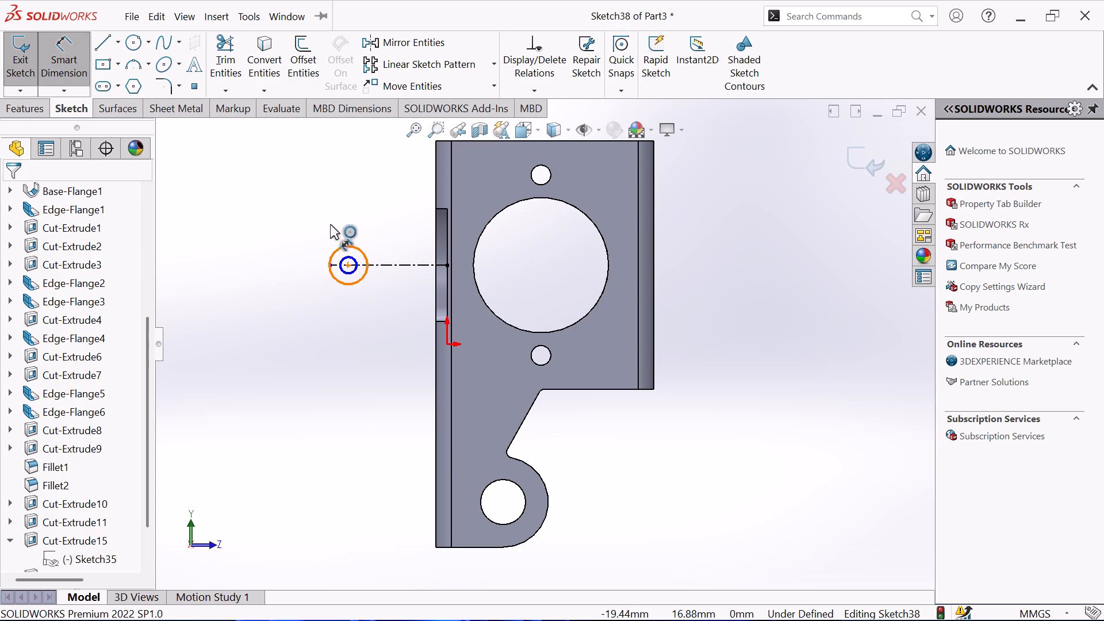
click(326, 217)
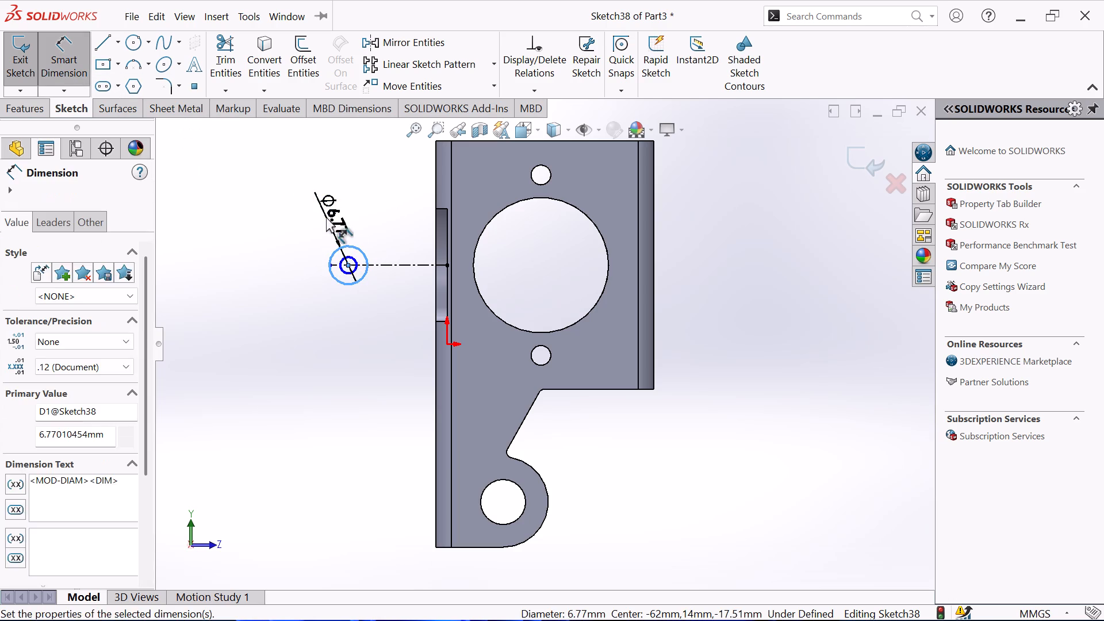
key(1)
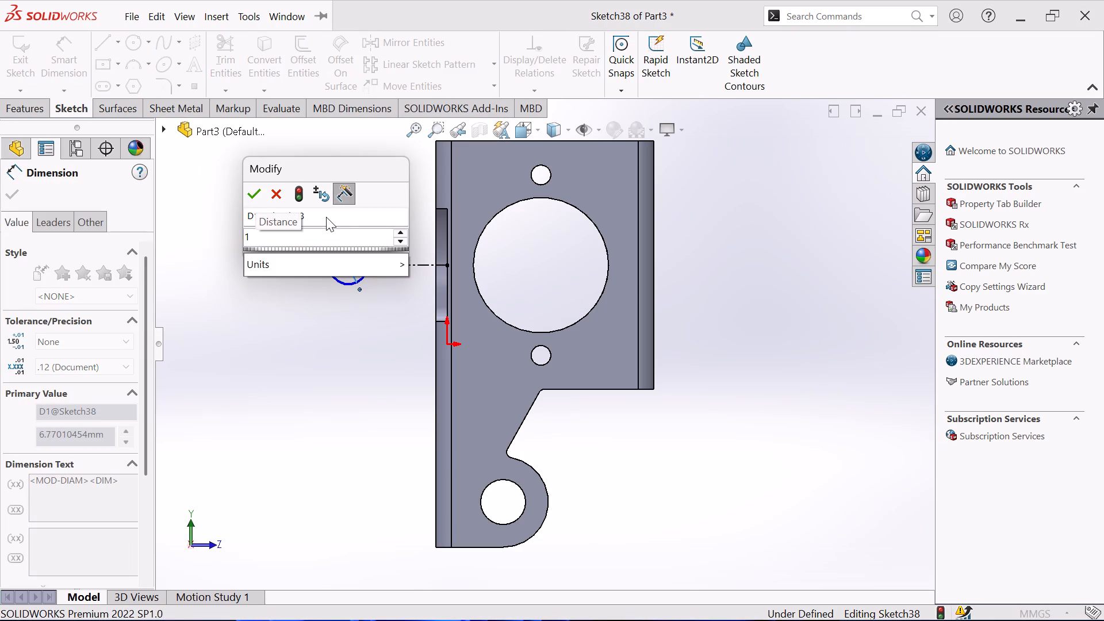
key(6)
key(Return)
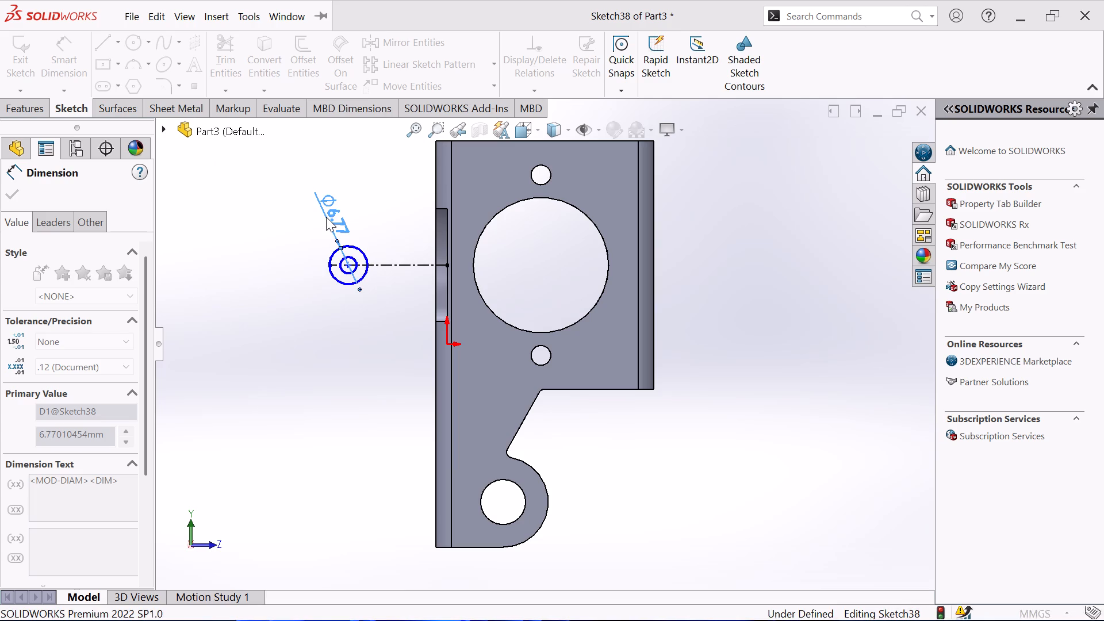
click(356, 270)
click(368, 248)
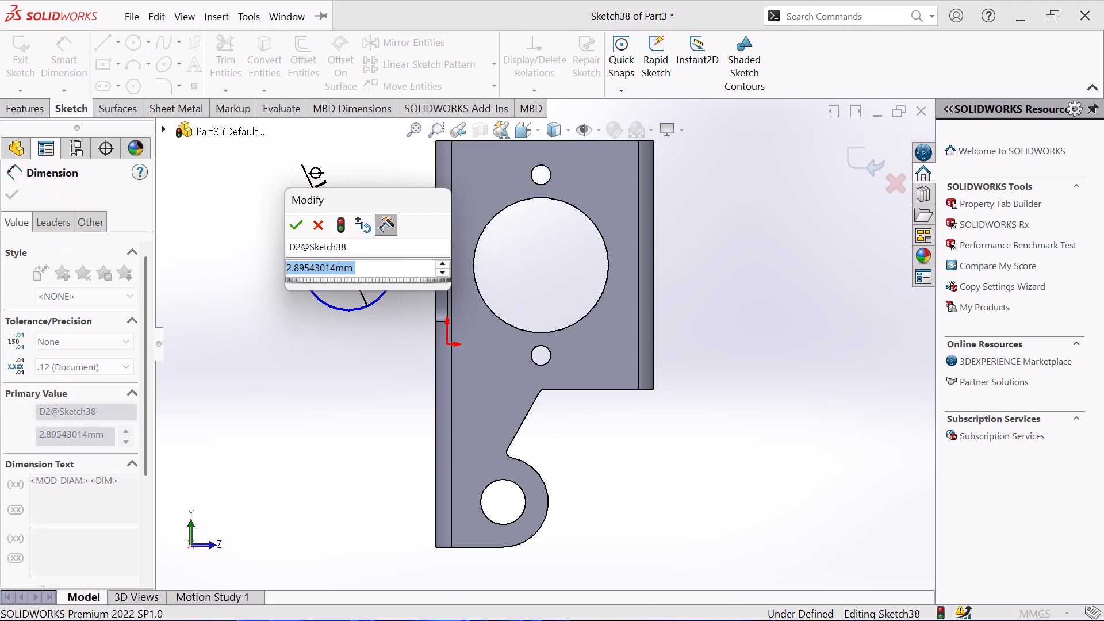
key(8)
key(Return)
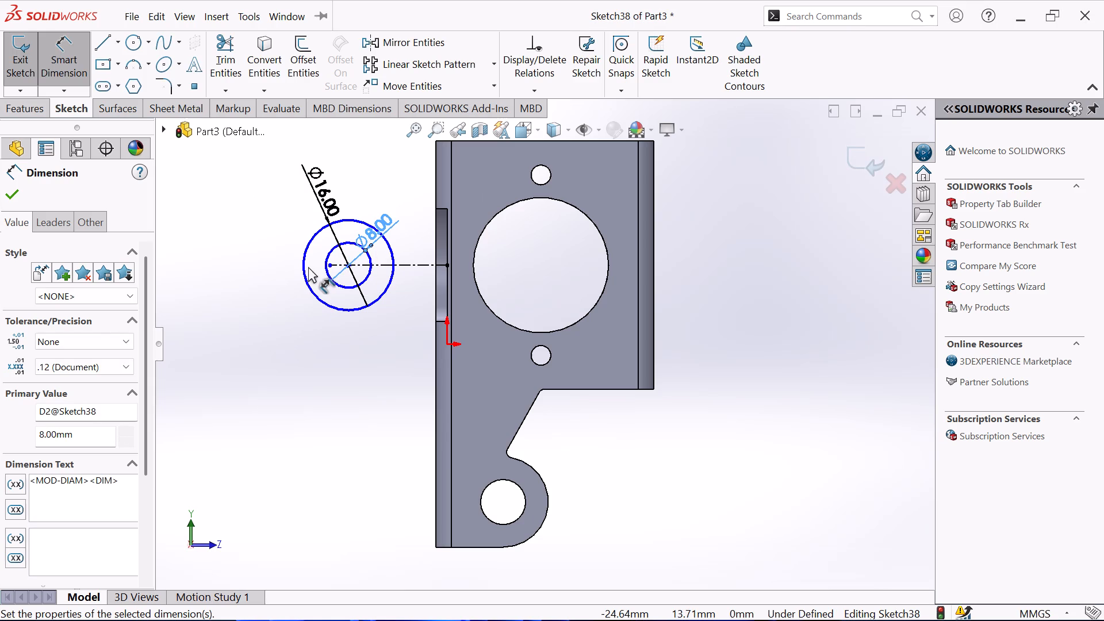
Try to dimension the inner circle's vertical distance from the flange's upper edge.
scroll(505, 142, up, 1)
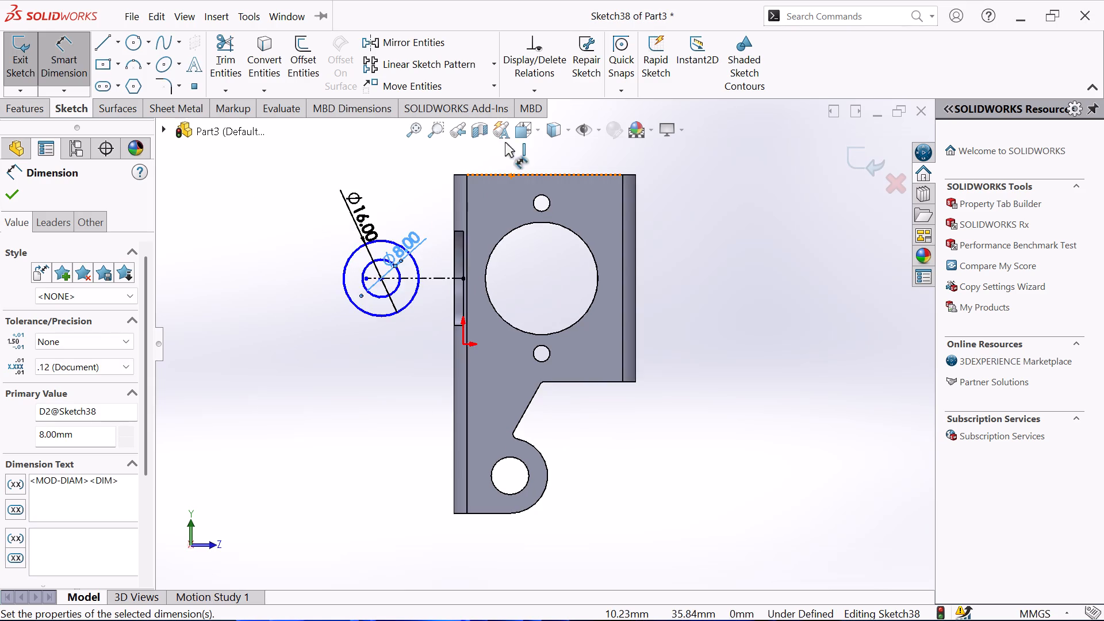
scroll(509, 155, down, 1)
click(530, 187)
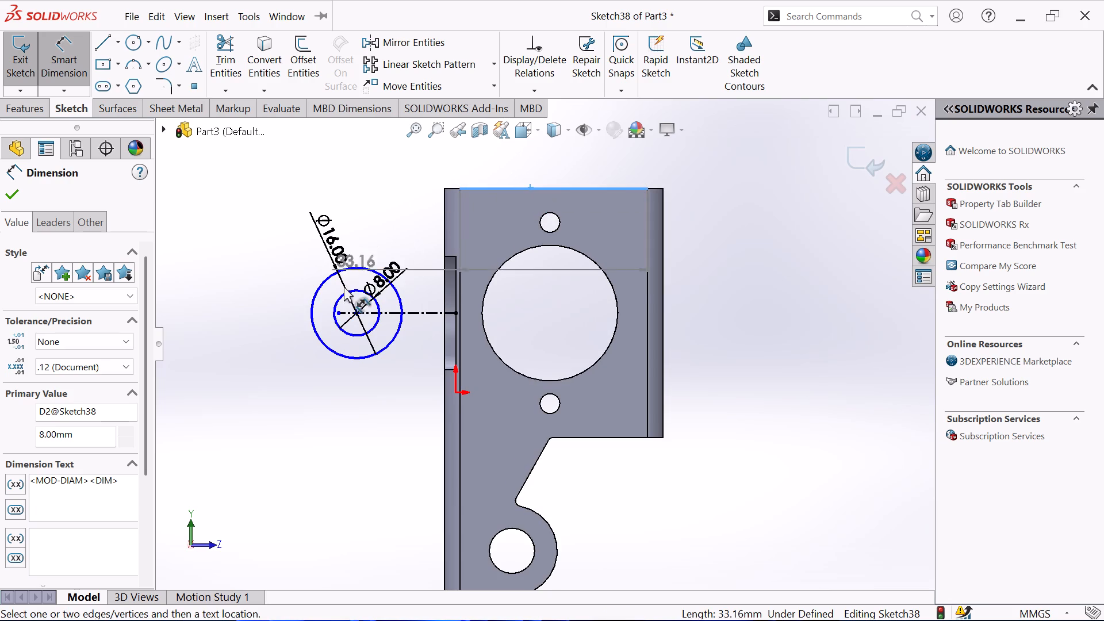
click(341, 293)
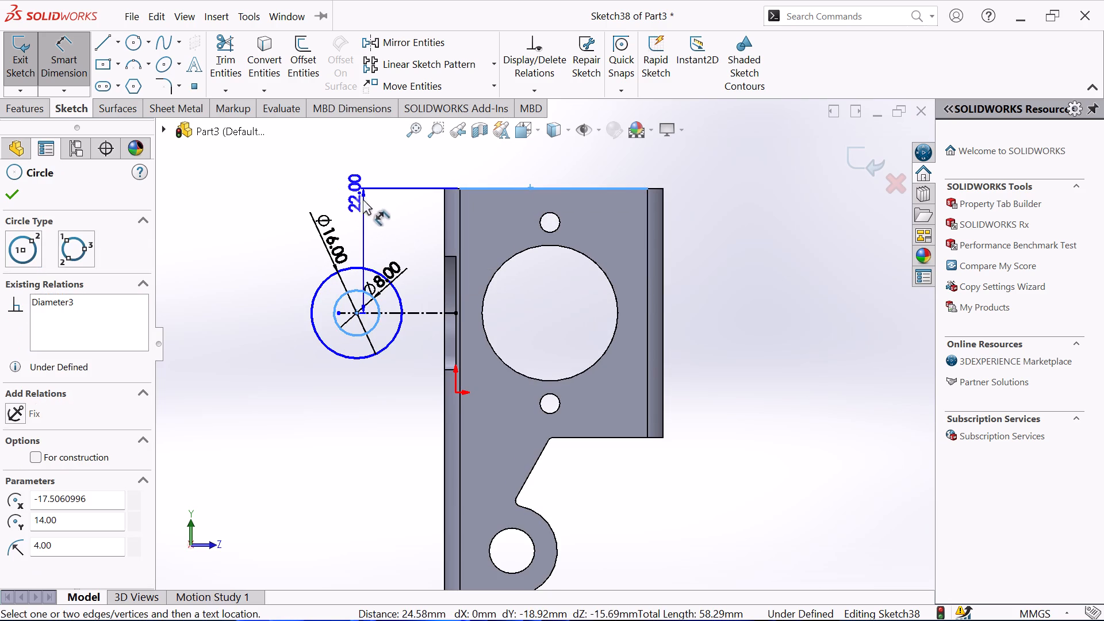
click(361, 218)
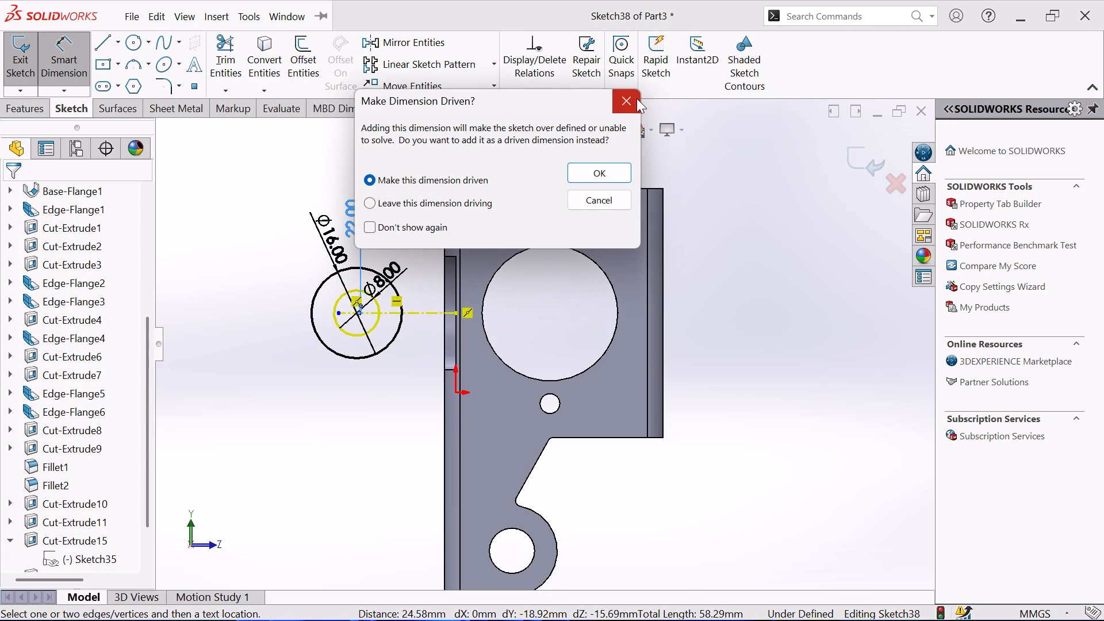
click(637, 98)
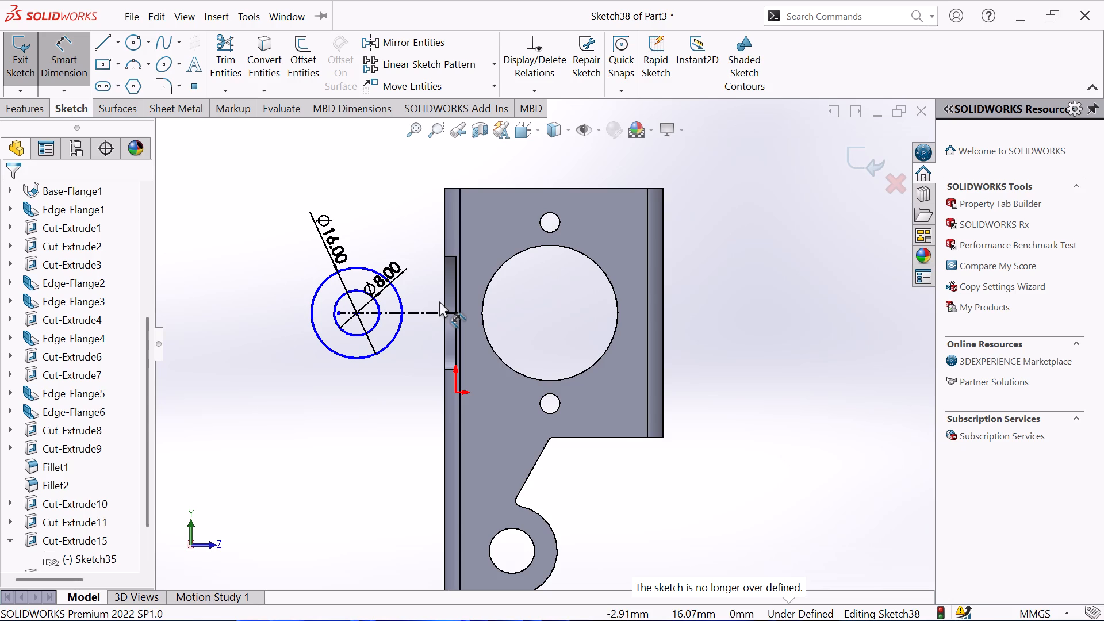
Dimension the circles' centre at 13.71 mm horizontally from the midpoint of the base cutout's edge.
click(355, 316)
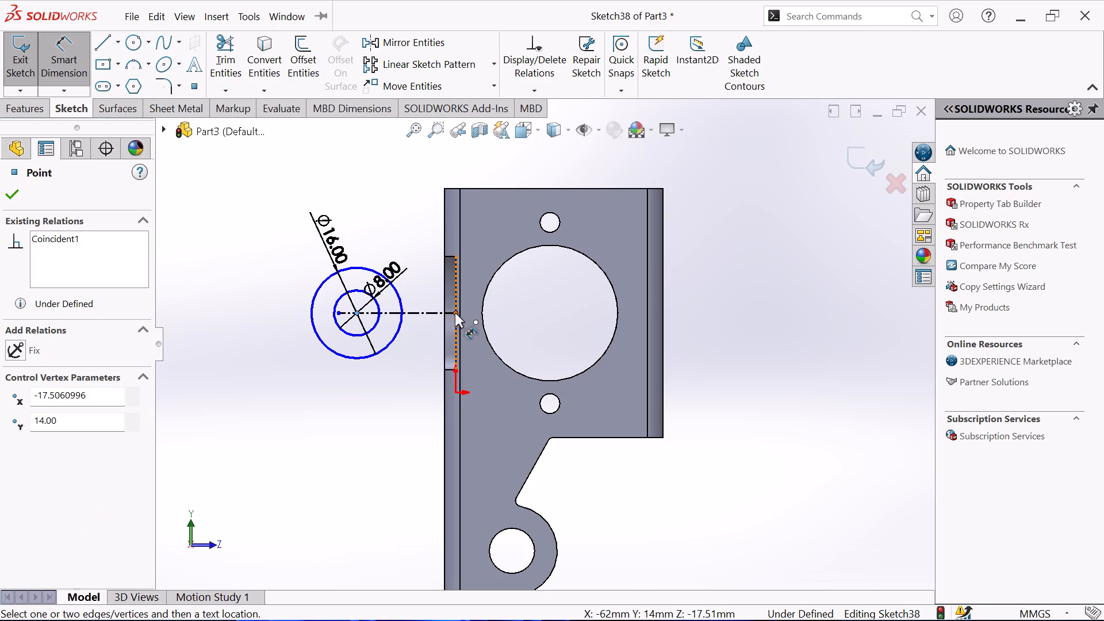
click(455, 313)
click(408, 220)
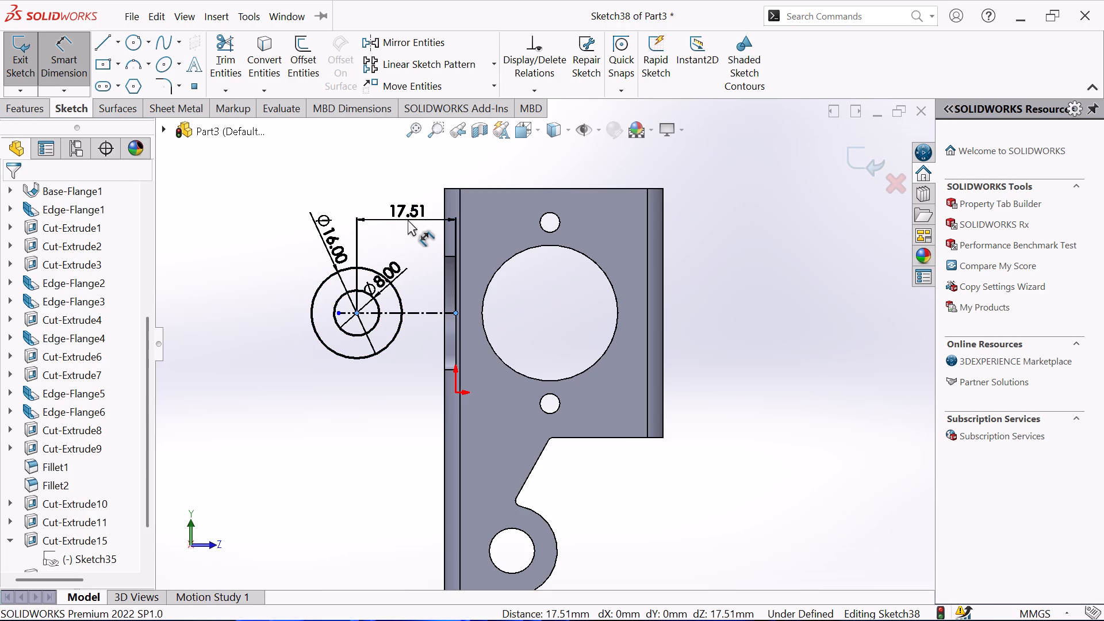
key(1)
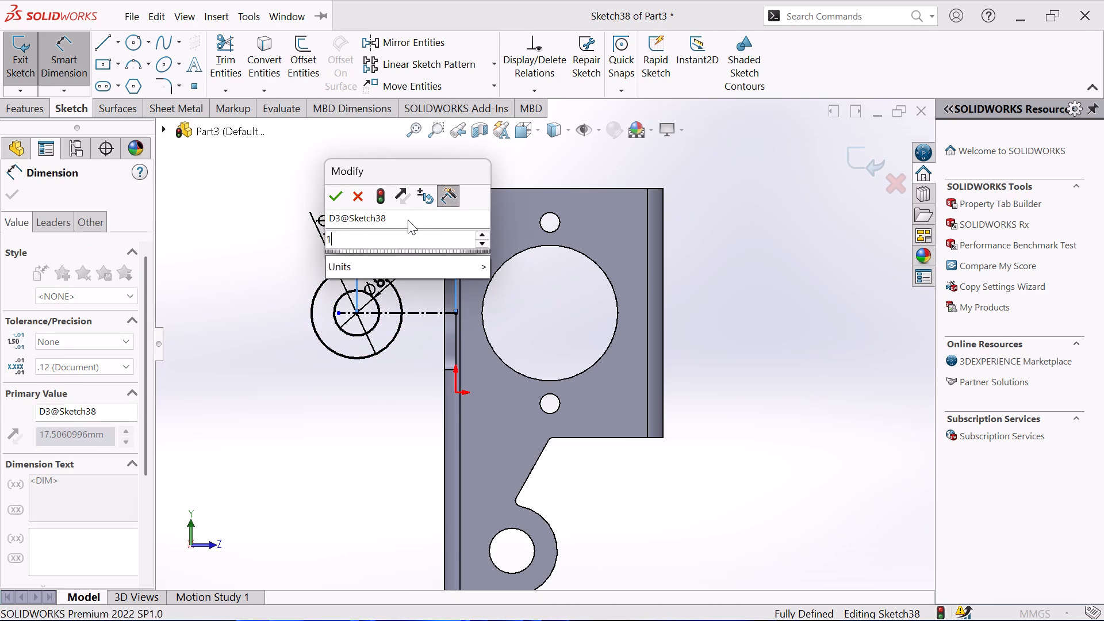
text(3.)
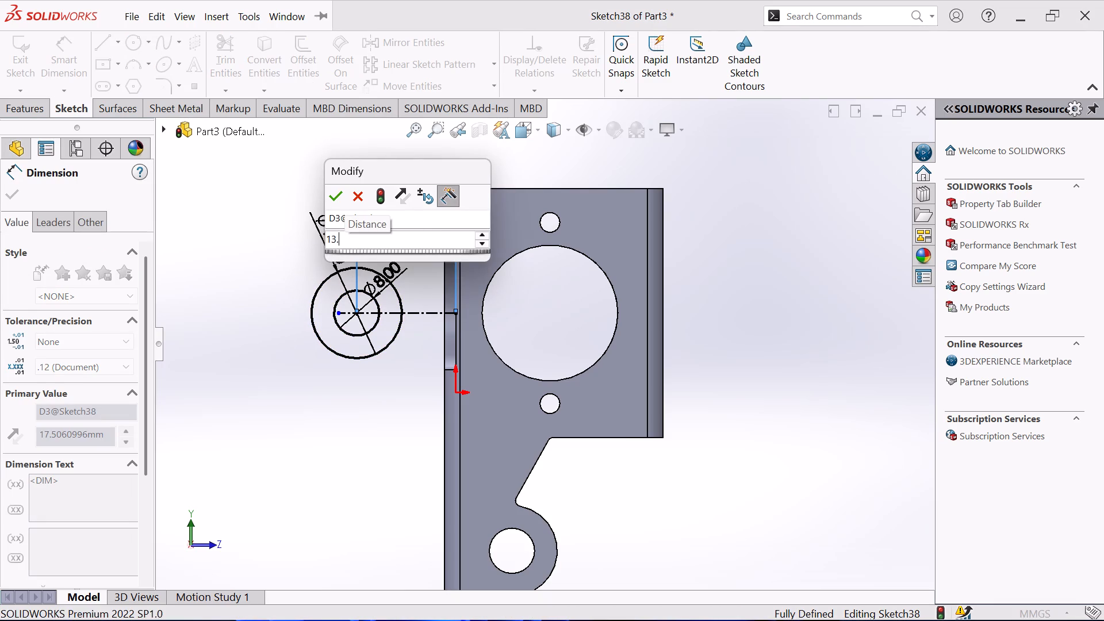
text(71)
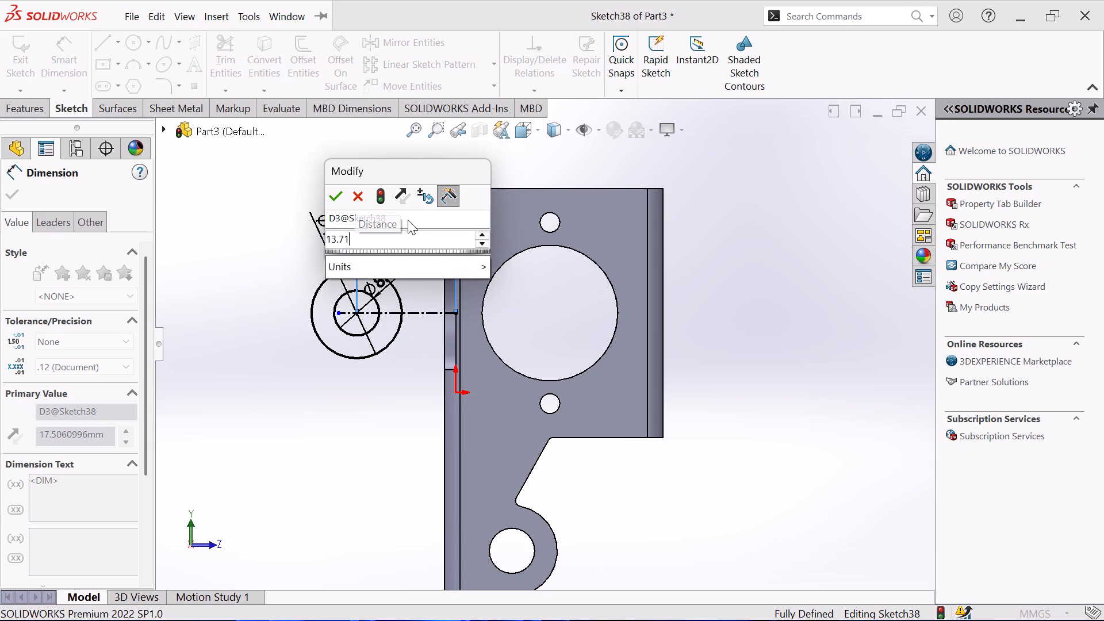
key(Return)
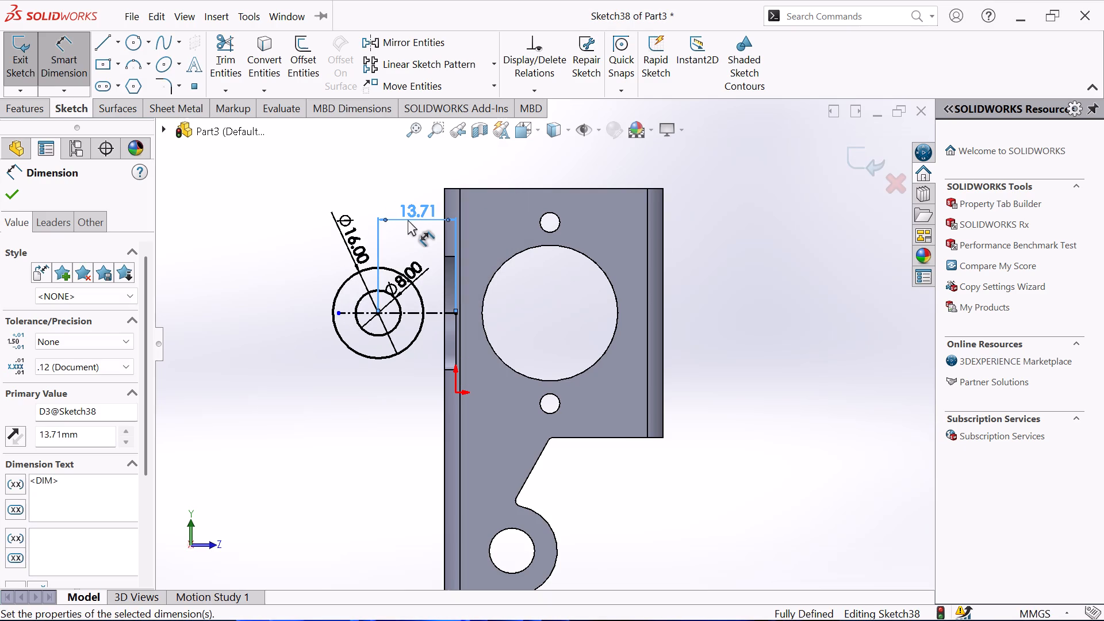
right_click(302, 237)
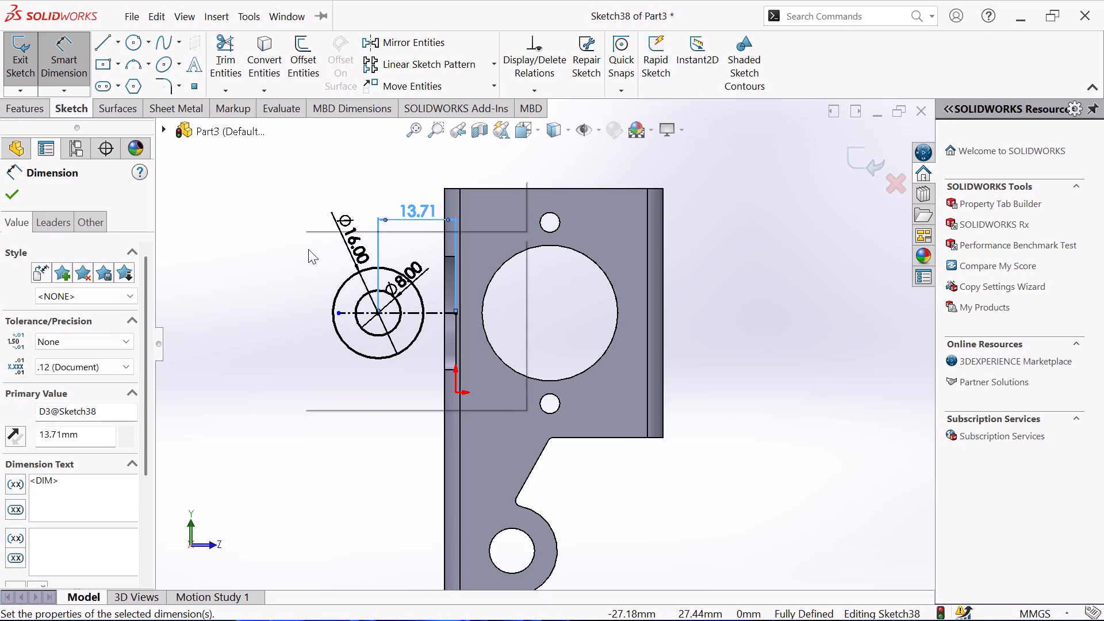
click(355, 290)
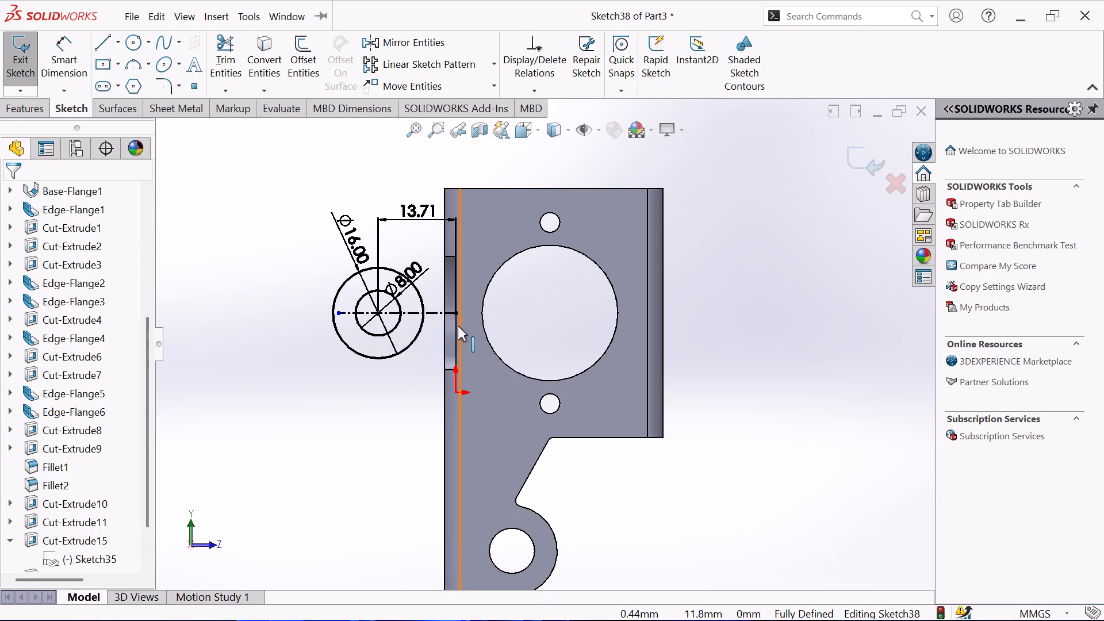
Convert the base cutout's straight edge into a line of the sketch.
click(456, 328)
click(271, 73)
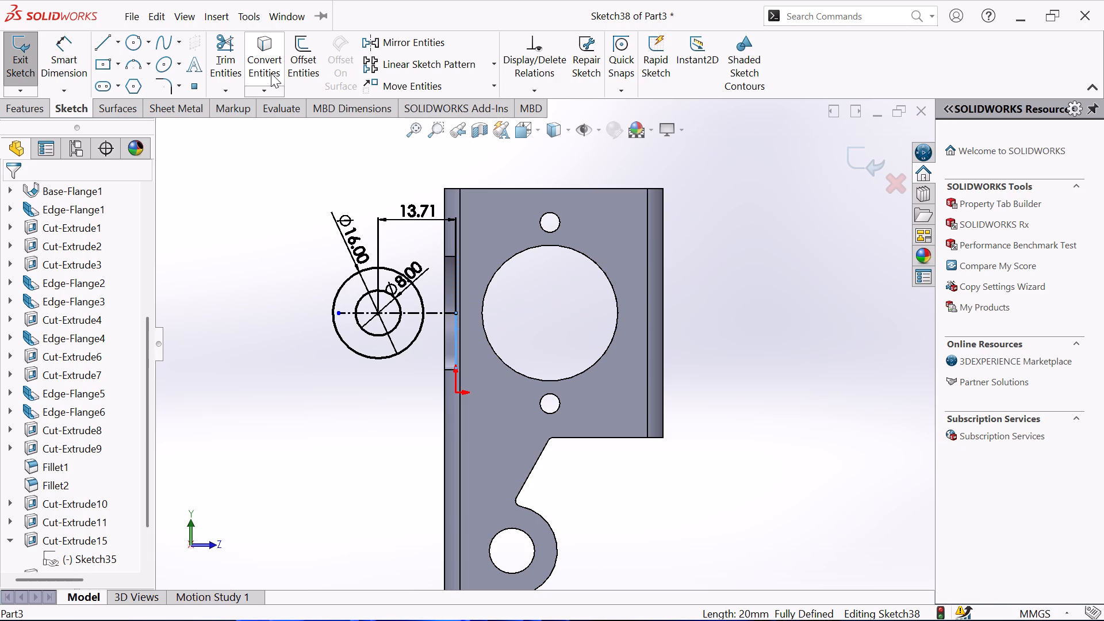
Draw horizontal lines of about 14.45 mm and 13.71 mm from the outer circle's highest and lowest points towards the flange.
click(99, 41)
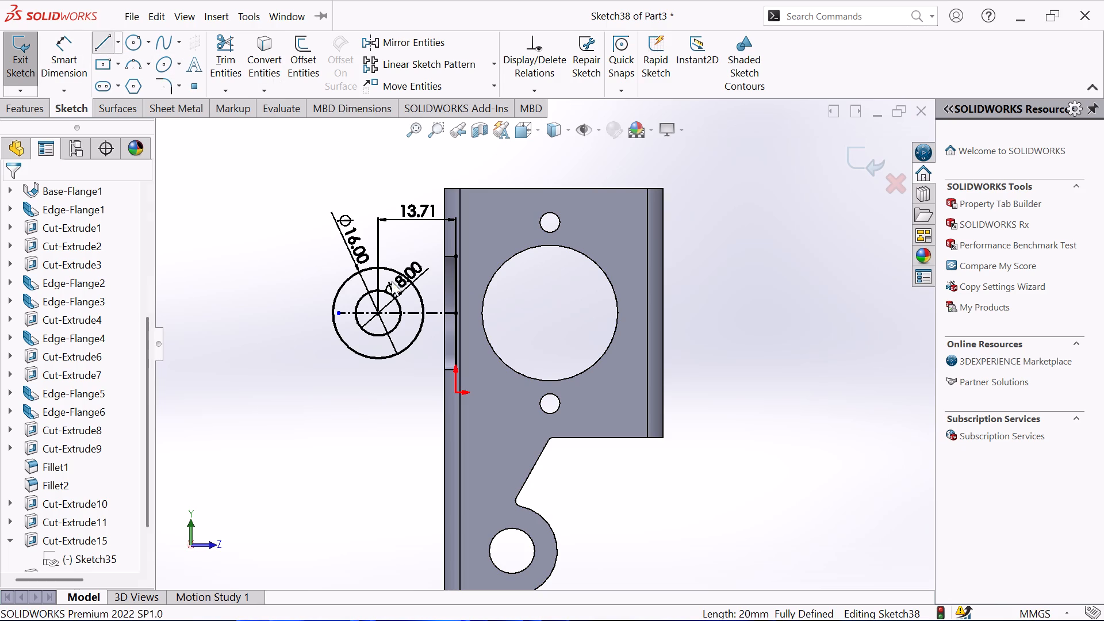
click(379, 267)
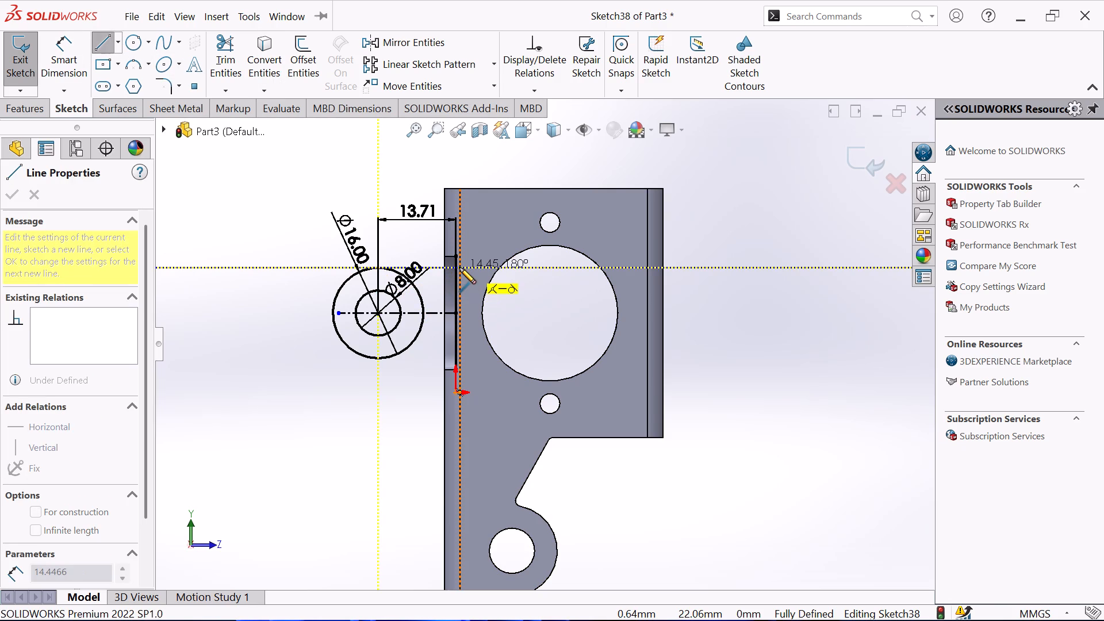
click(459, 267)
right_click(285, 253)
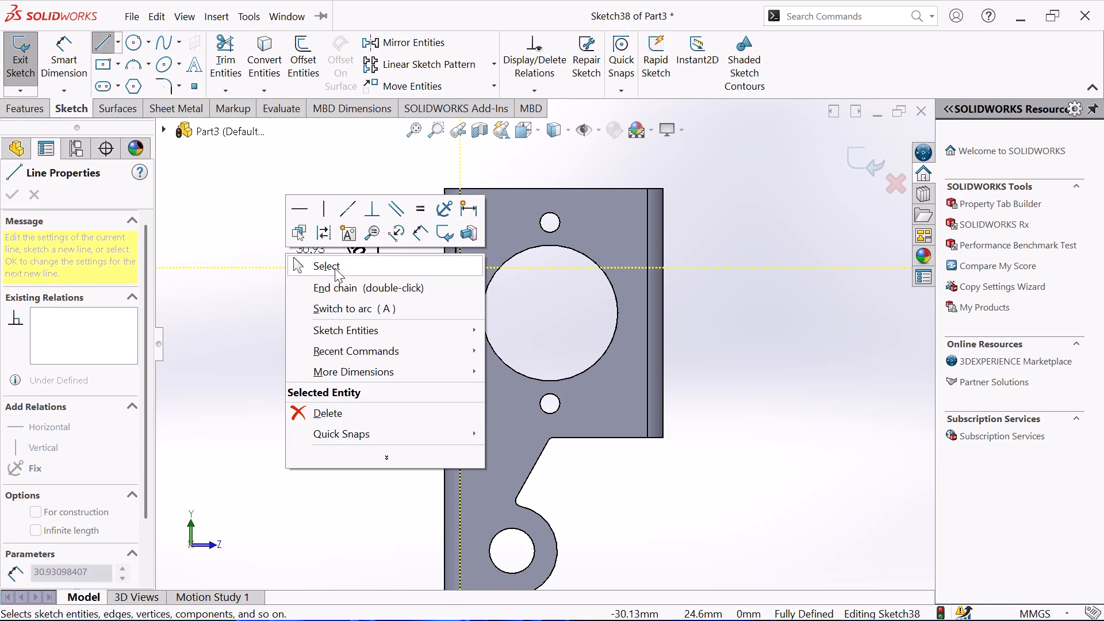
click(335, 268)
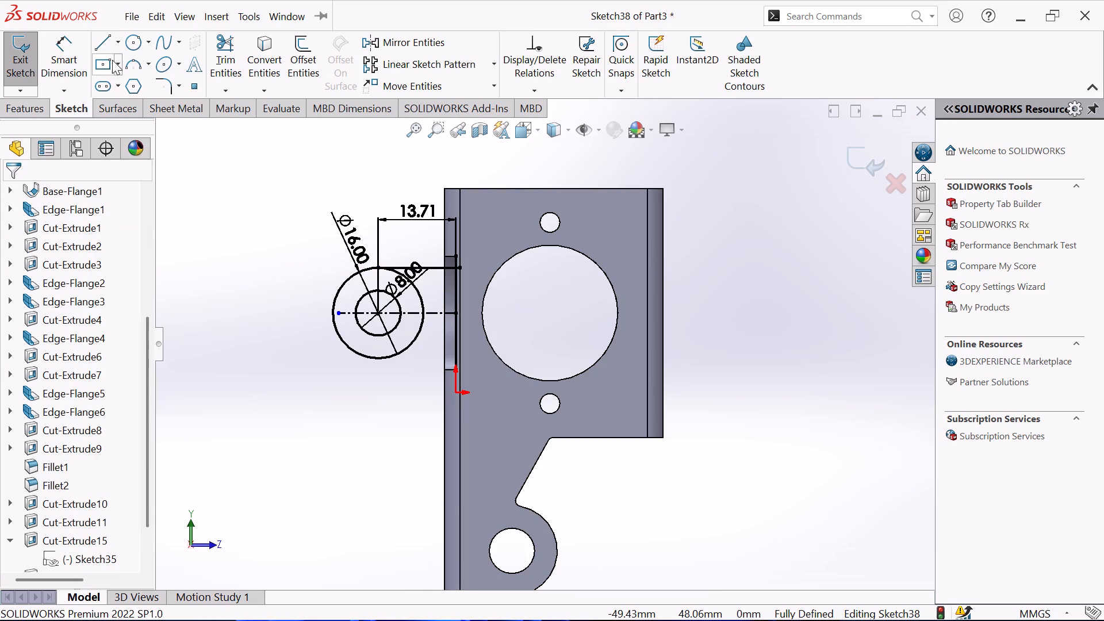
click(102, 45)
click(378, 360)
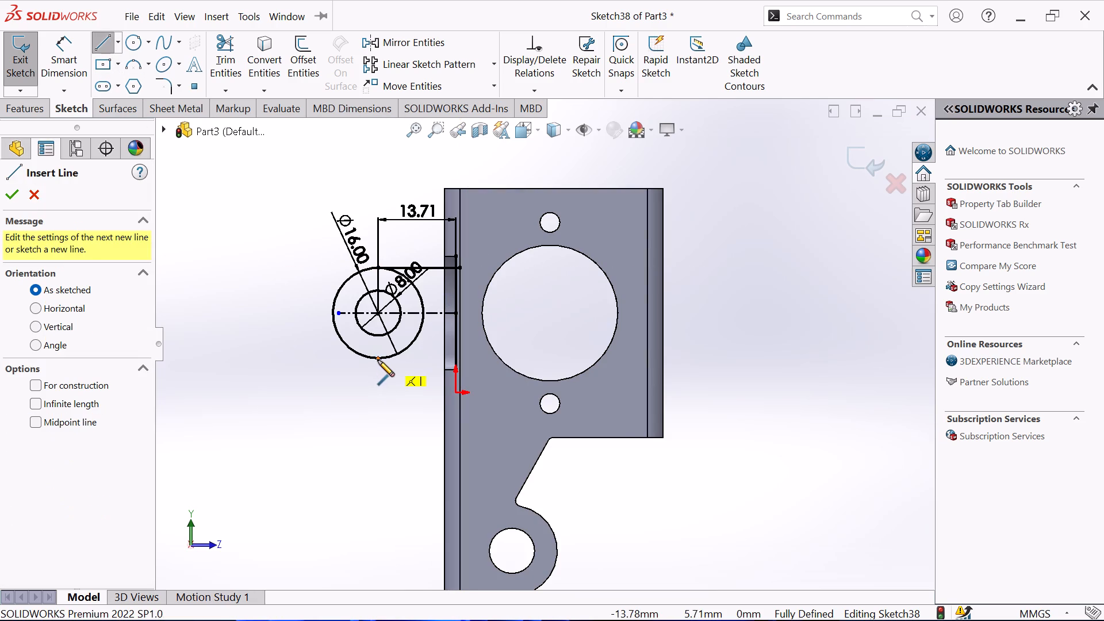
click(454, 358)
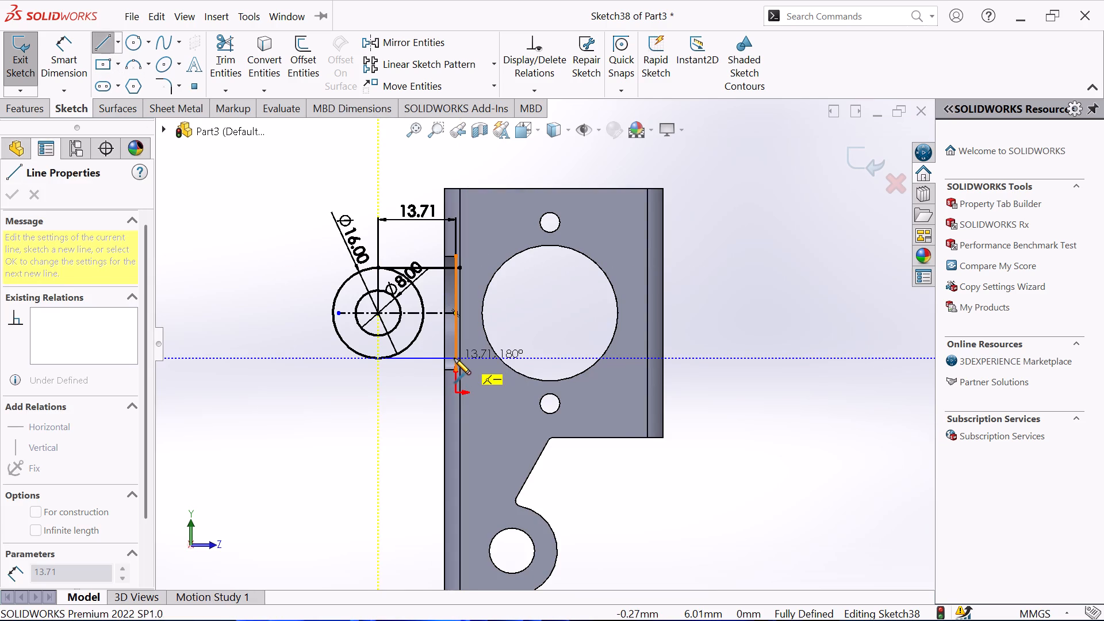
right_click(362, 384)
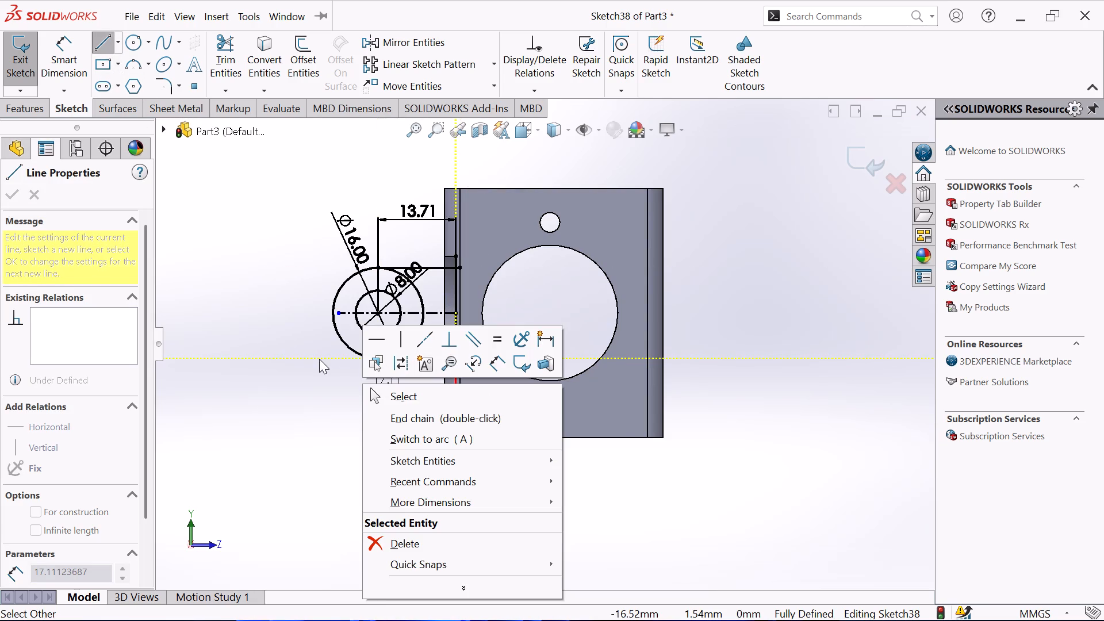
click(395, 399)
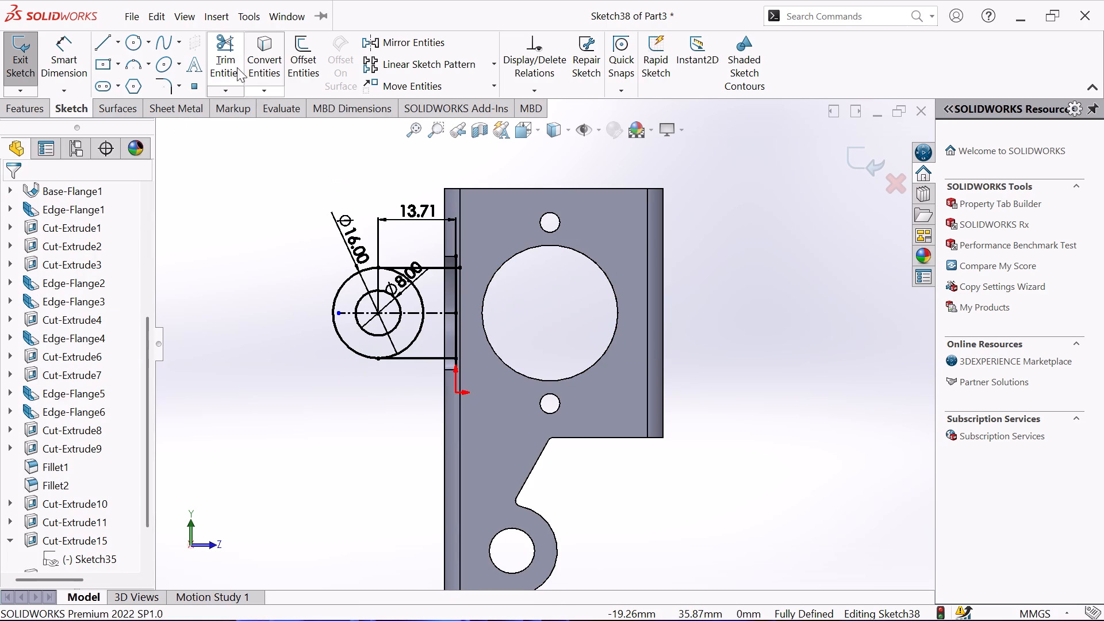
Trim the overhanging ends of the upper line and converted edge, plus the outer circle's flange-side half, leaving a round-ended tab profile.
click(231, 62)
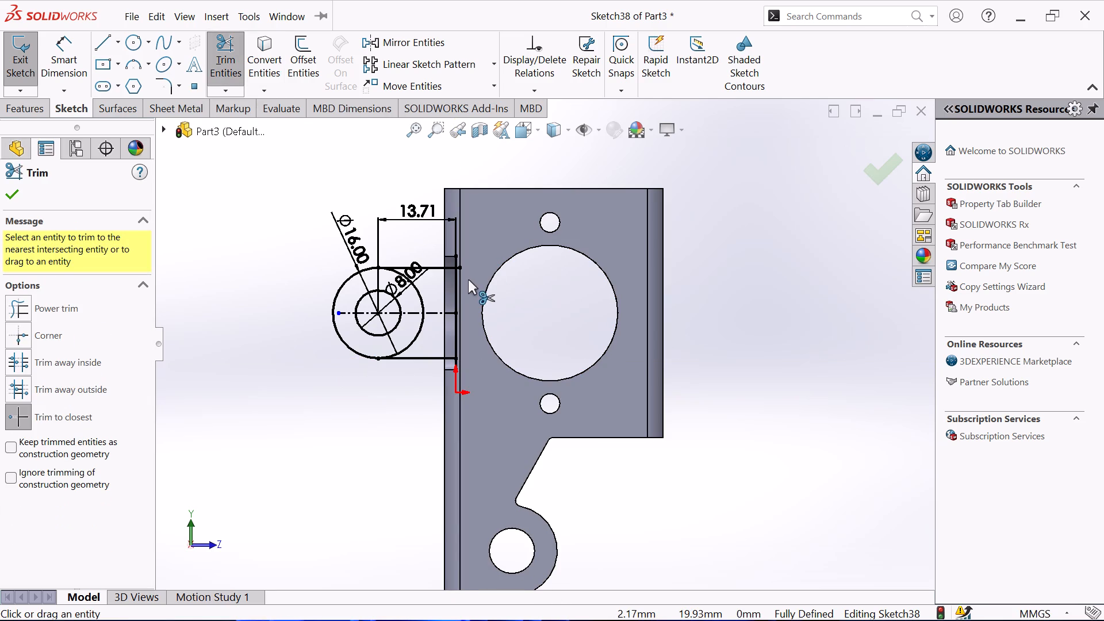
scroll(462, 275, down, 4)
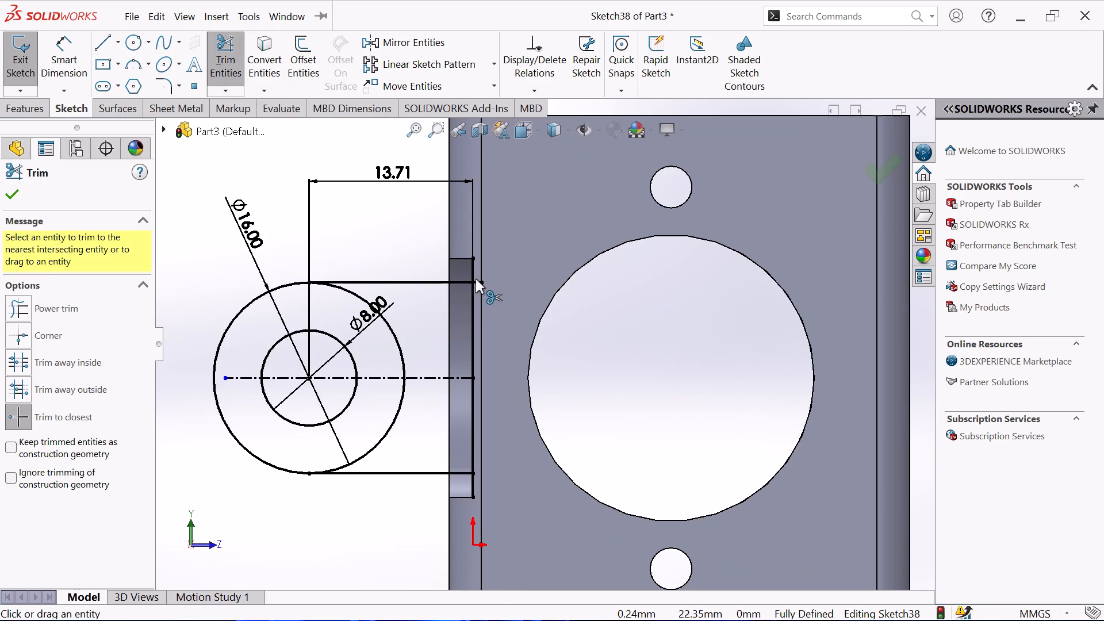
click(477, 282)
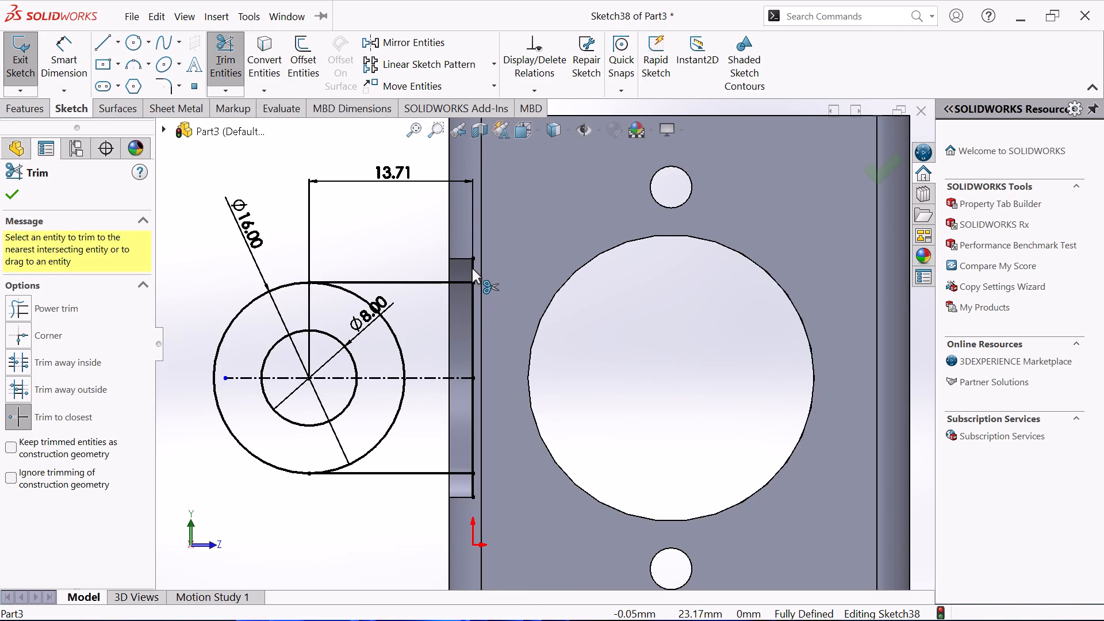
click(472, 269)
click(471, 480)
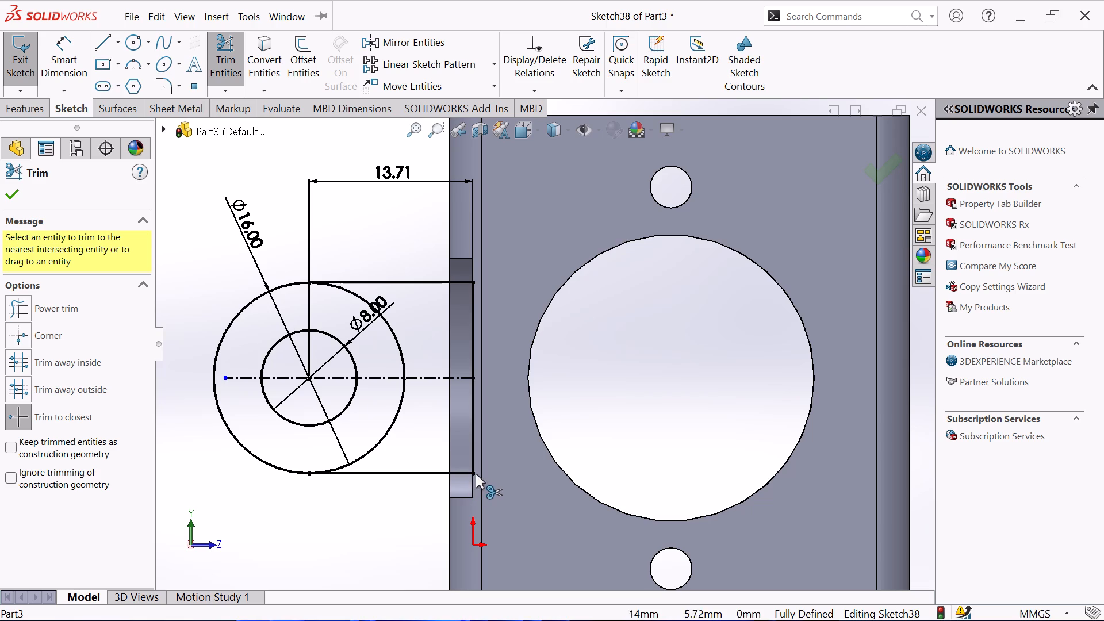
click(363, 456)
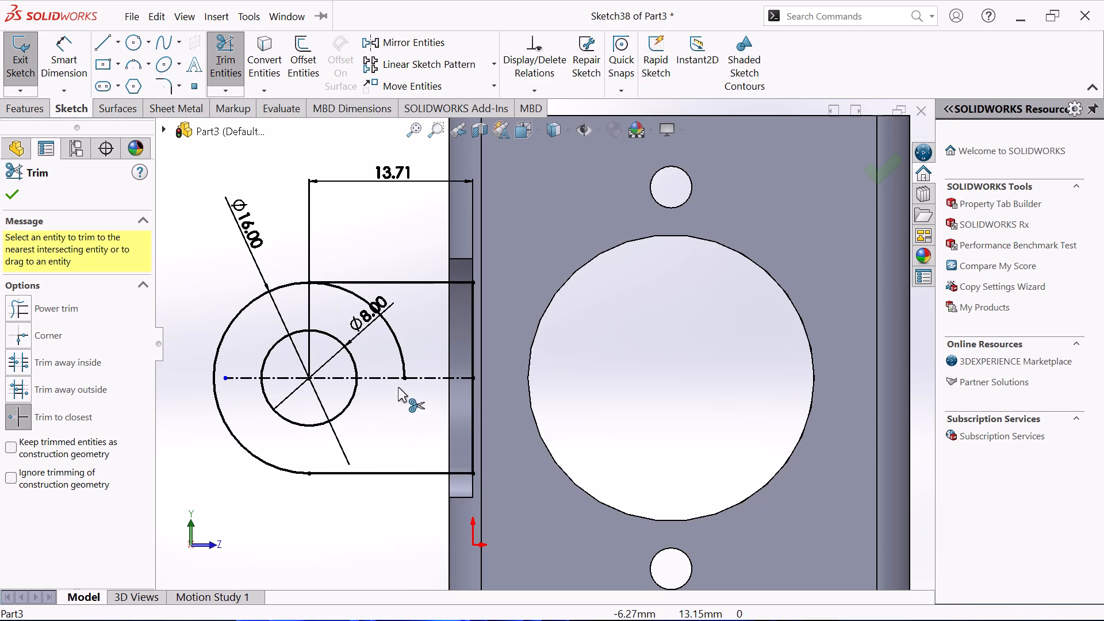
click(401, 365)
right_click(378, 233)
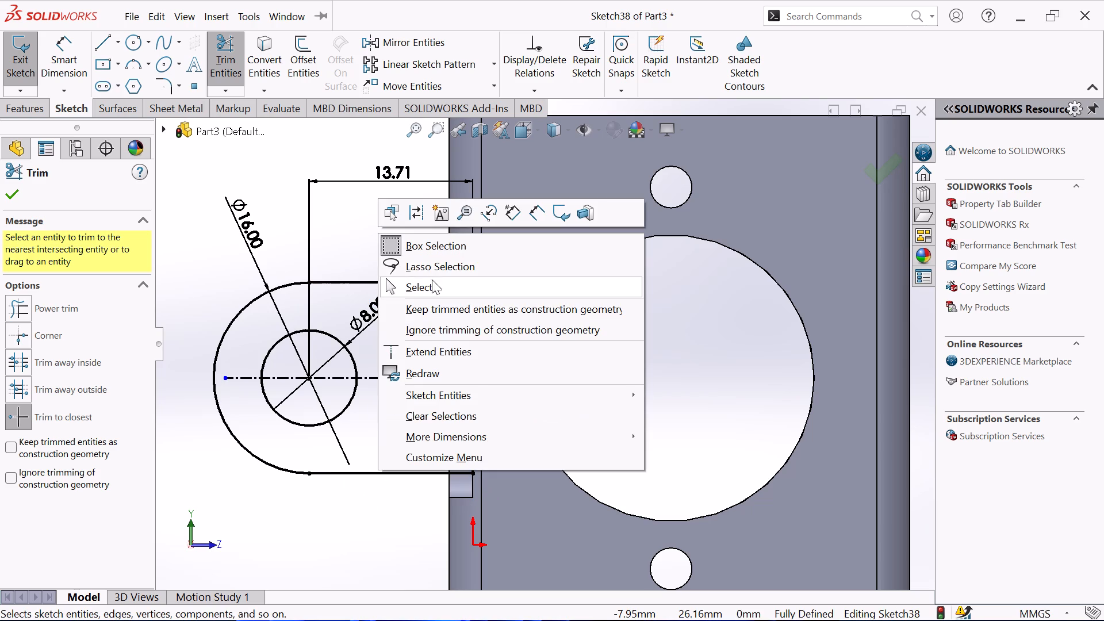
click(429, 285)
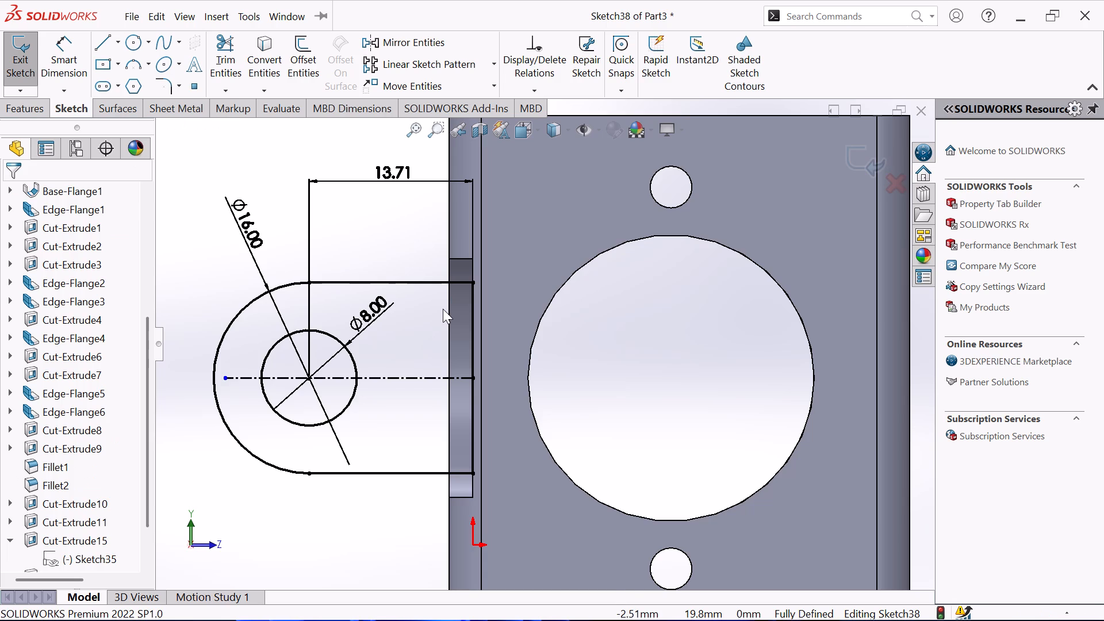
Extrude the round-ended tab profile as a blind boss 2 mm deep in the reversed direction, with merge result on.
scroll(443, 309, up, 2)
middle_drag(431, 272, 452, 379)
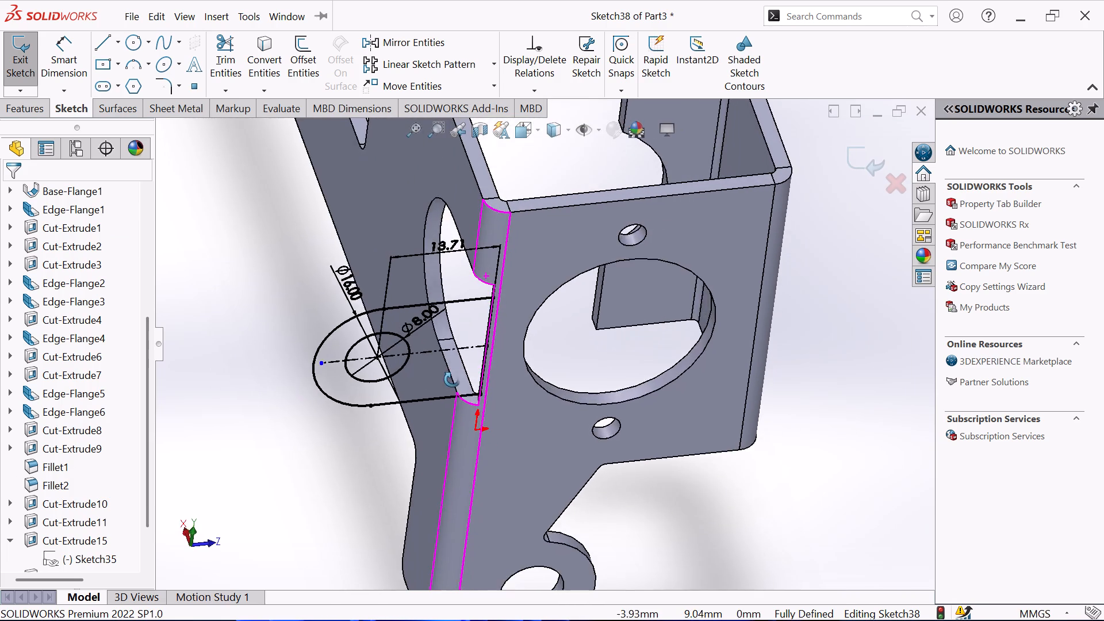
middle_drag(452, 379, 449, 329)
middle_click(449, 329)
middle_click(449, 329)
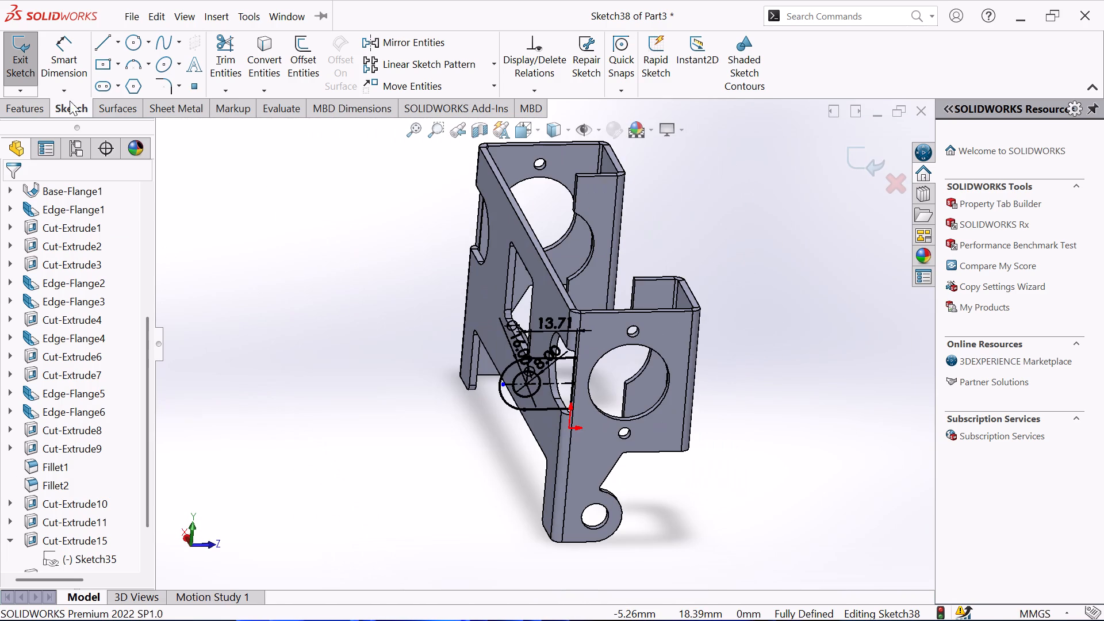
click(22, 109)
click(36, 77)
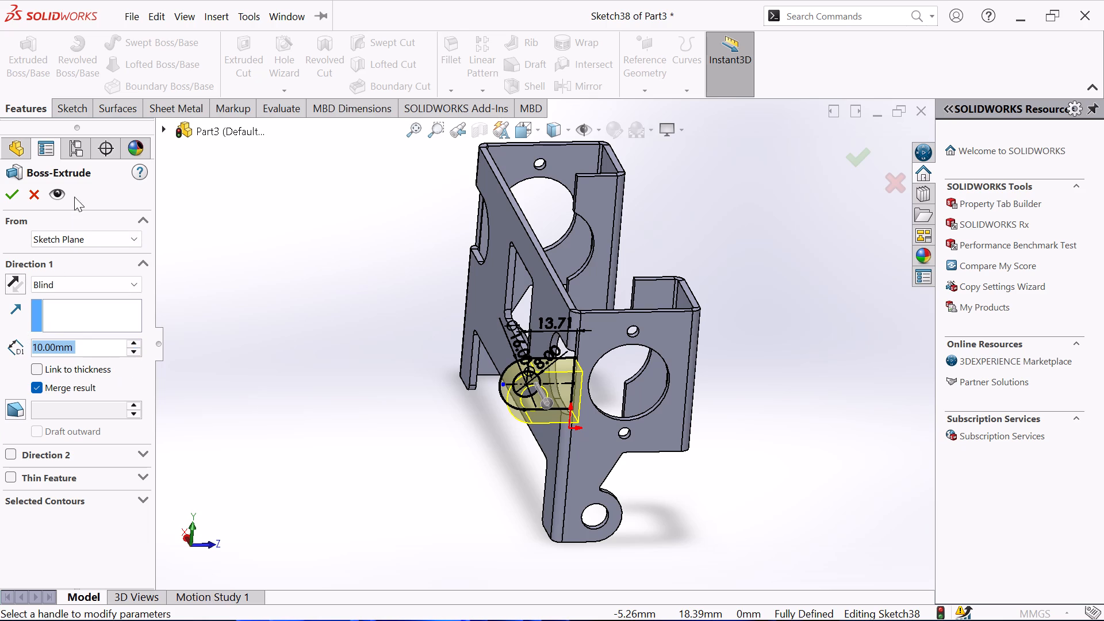
click(179, 103)
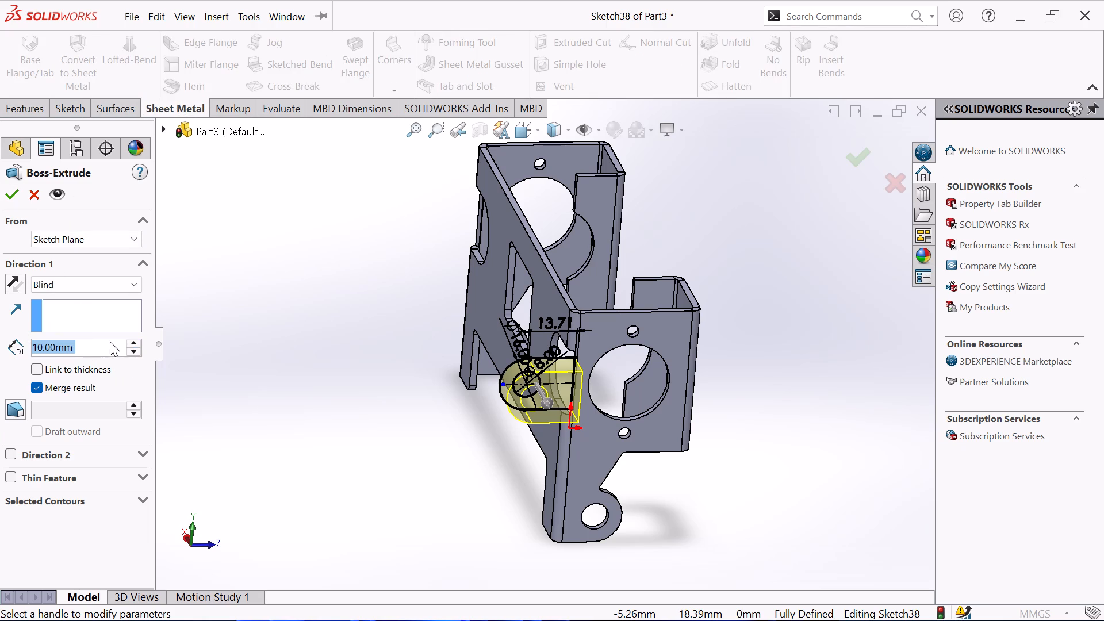
click(12, 281)
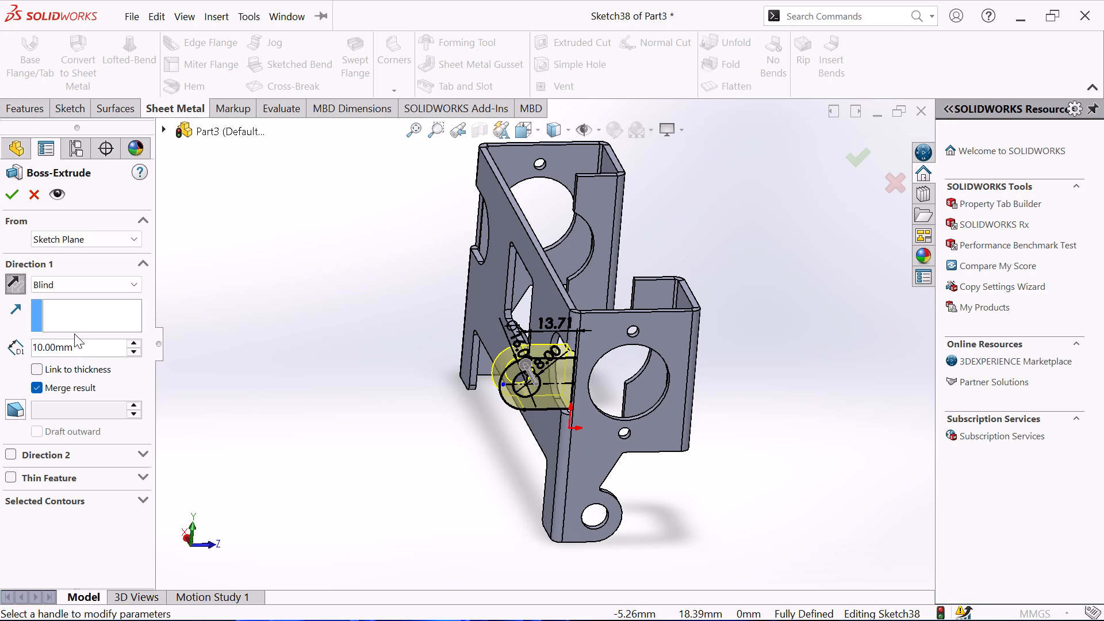
double_click(77, 343)
key(2)
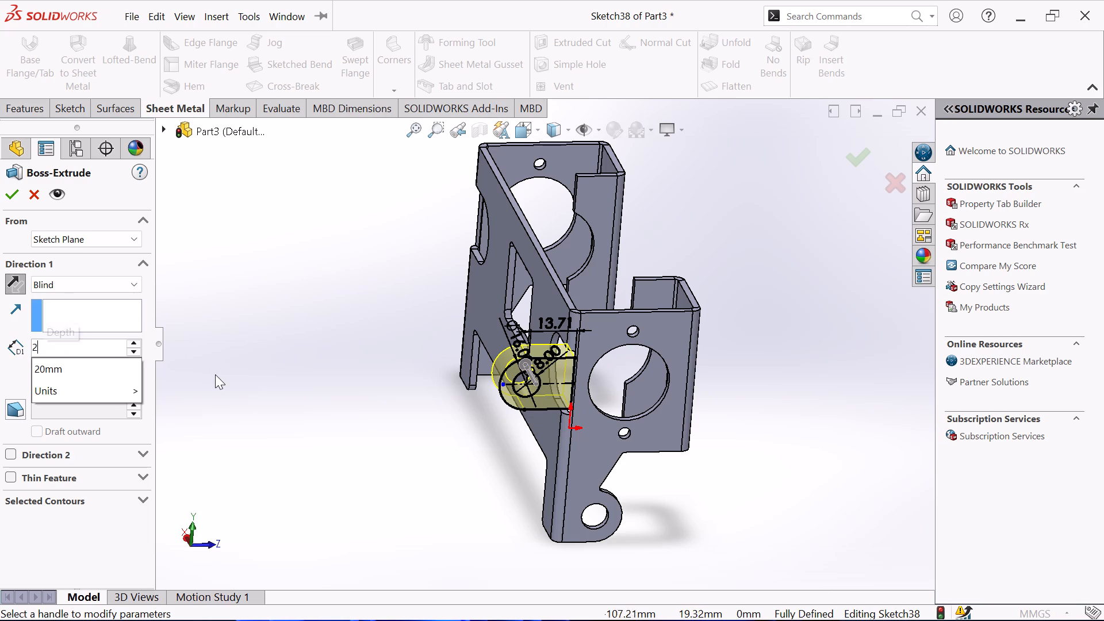
click(215, 374)
click(218, 374)
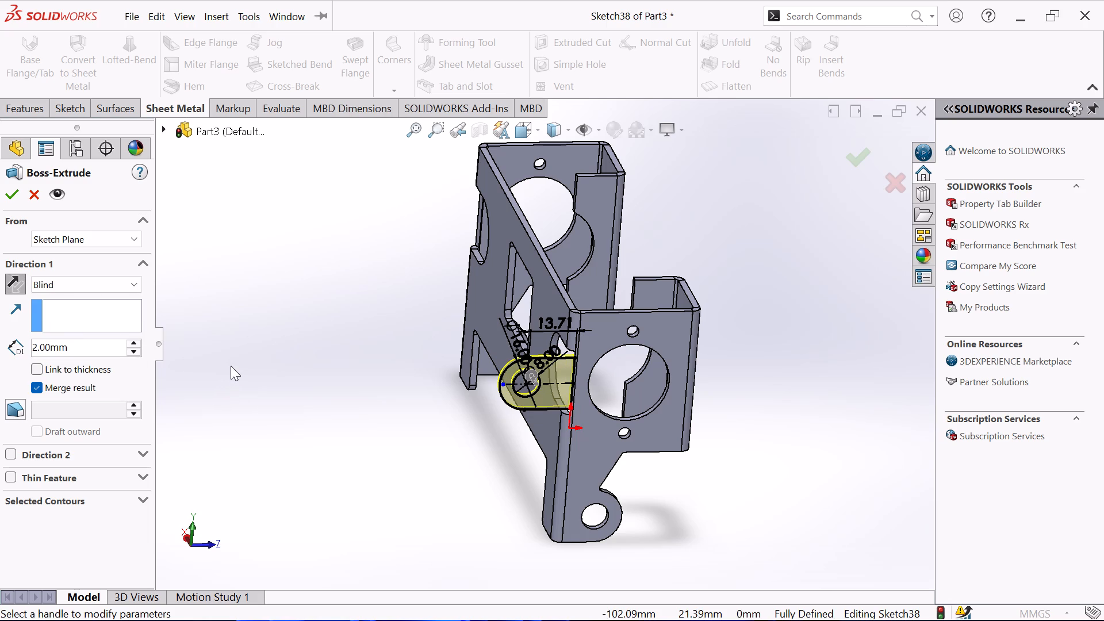
click(5, 182)
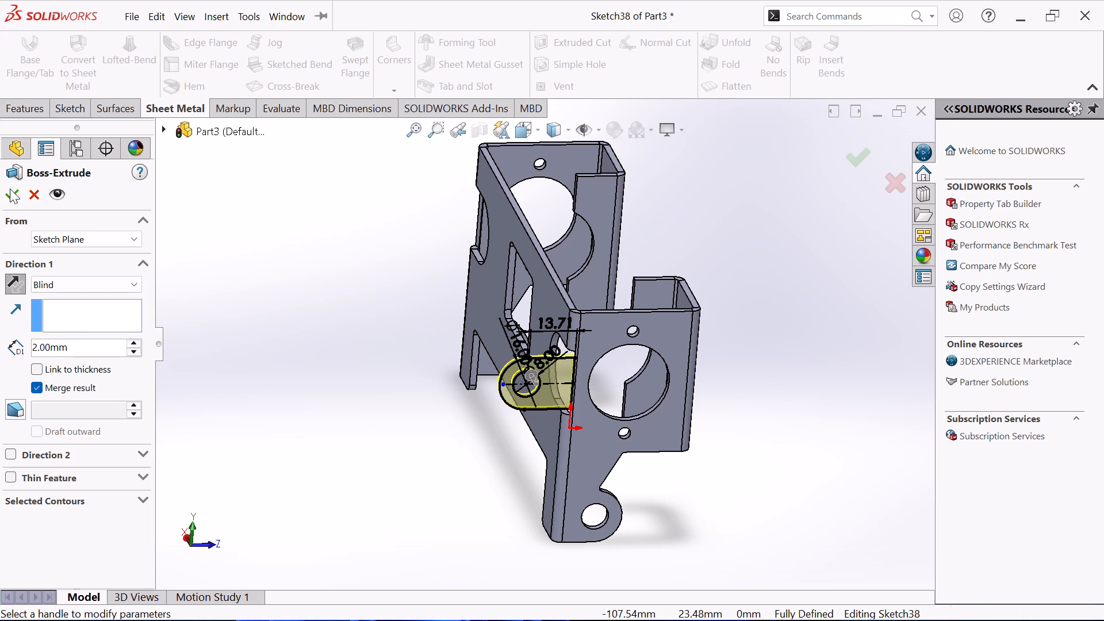
click(16, 195)
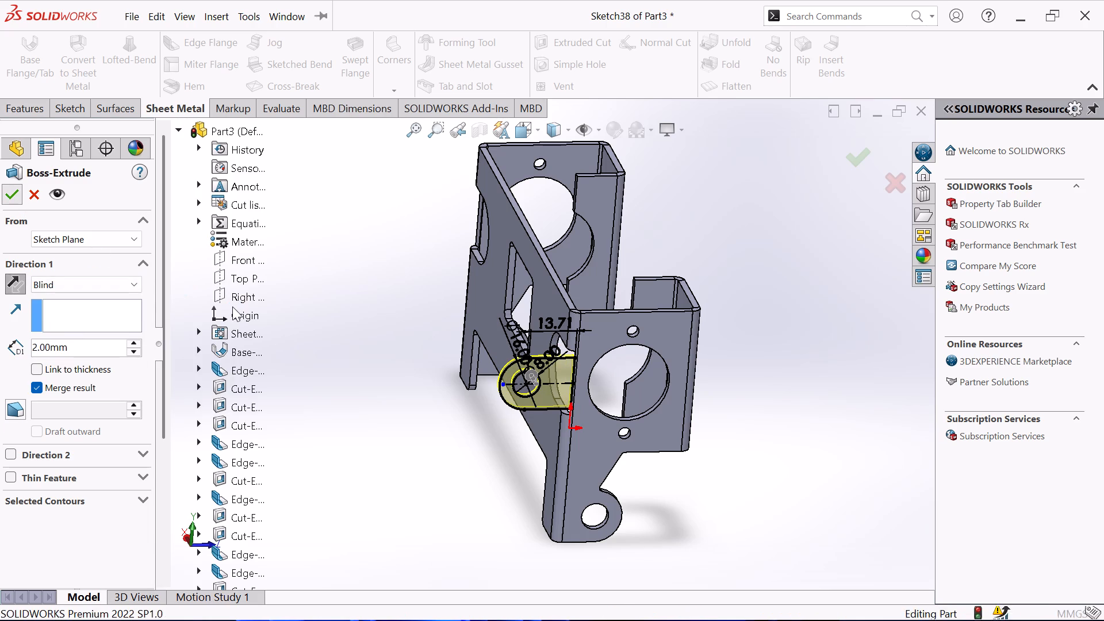
click(432, 366)
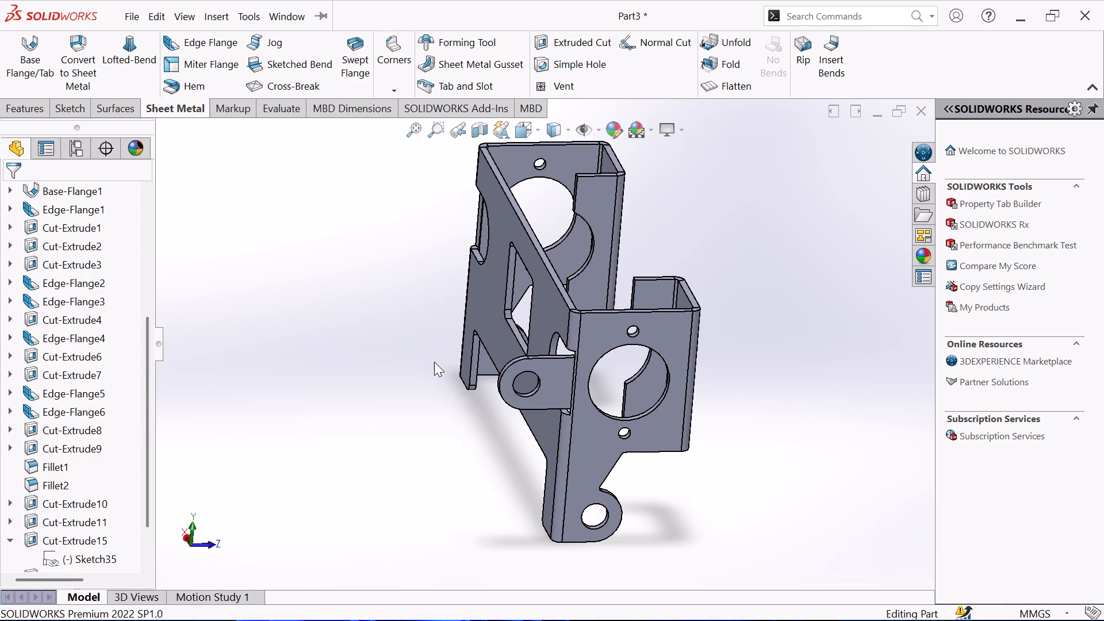
On the opposite side flange's outer face, sketch a horizontal centreline about 26.55 mm long from the midpoint of the base cutout's edge across the tab.
middle_drag(435, 358, 264, 227)
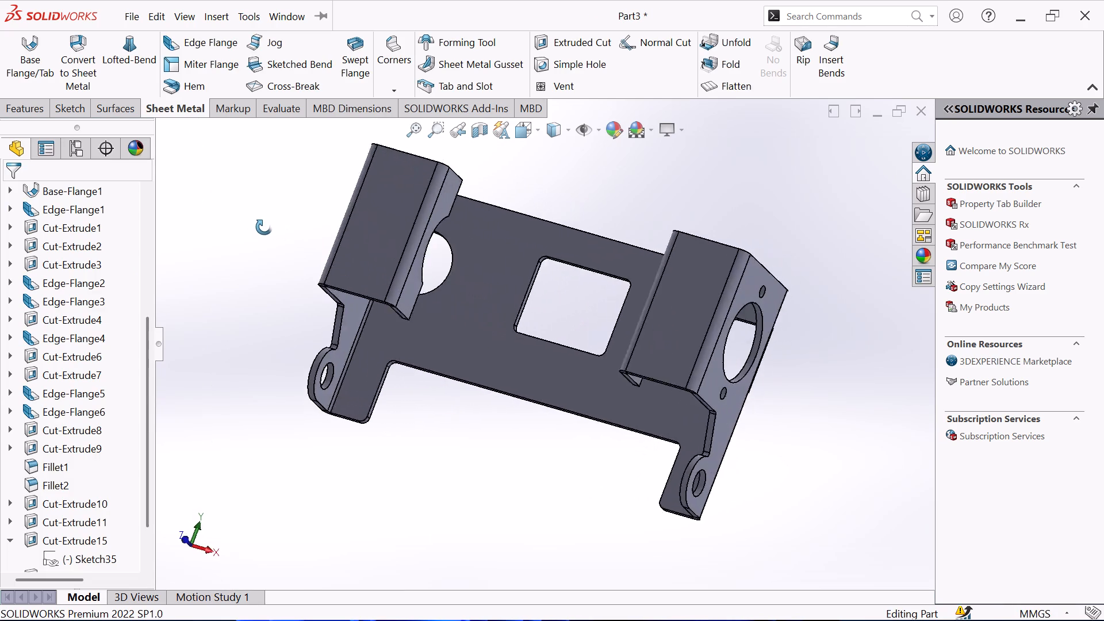
middle_drag(264, 227, 221, 197)
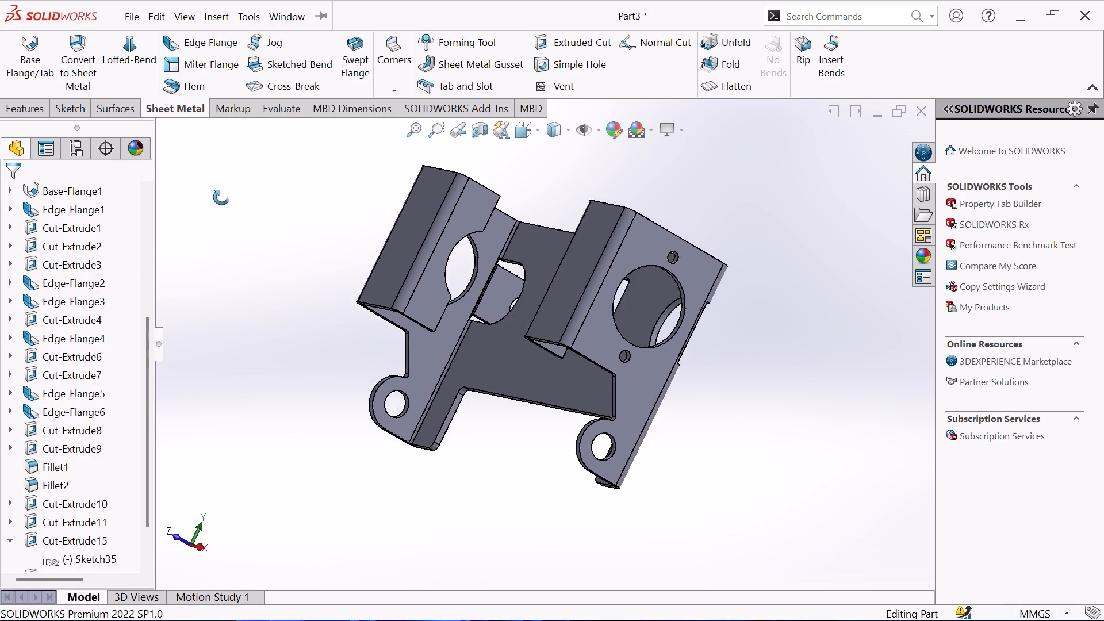
middle_drag(221, 197, 152, 179)
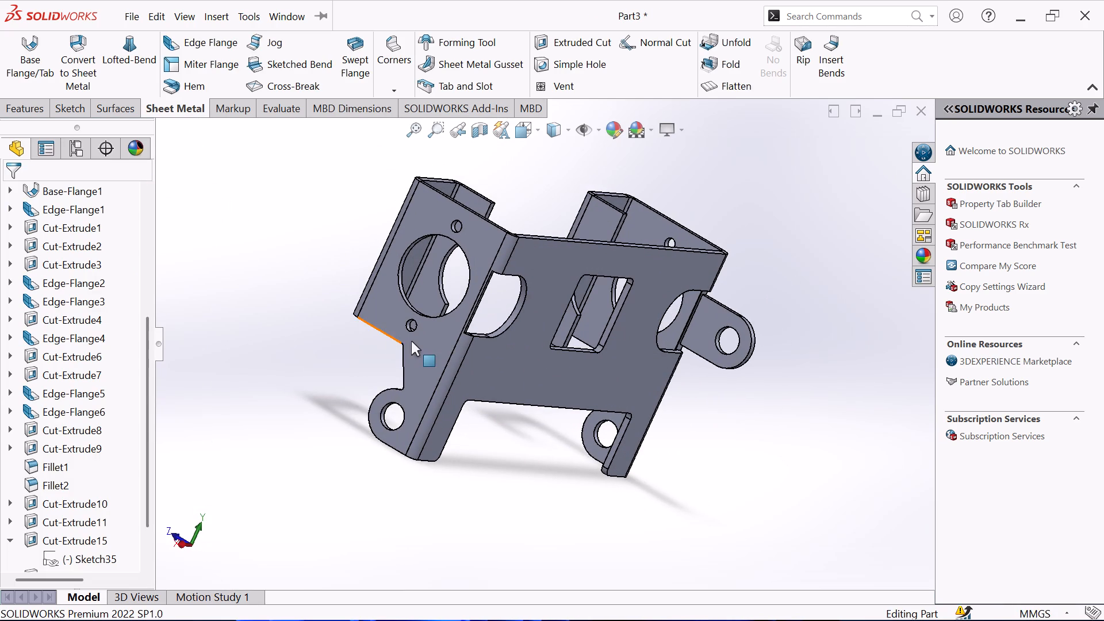
click(421, 340)
click(488, 308)
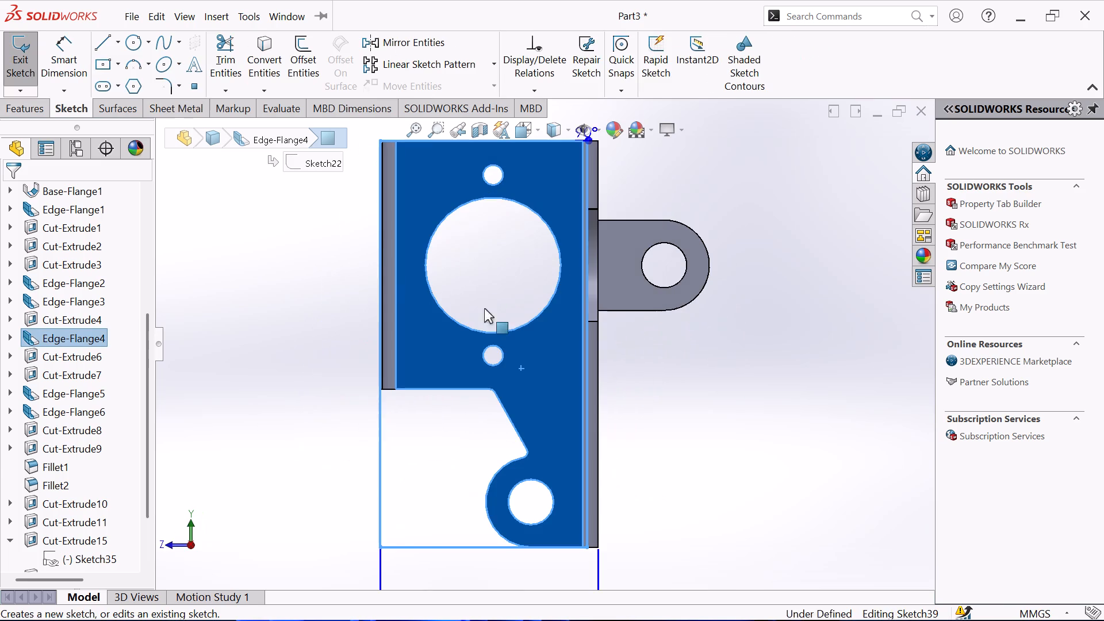
click(304, 279)
click(118, 47)
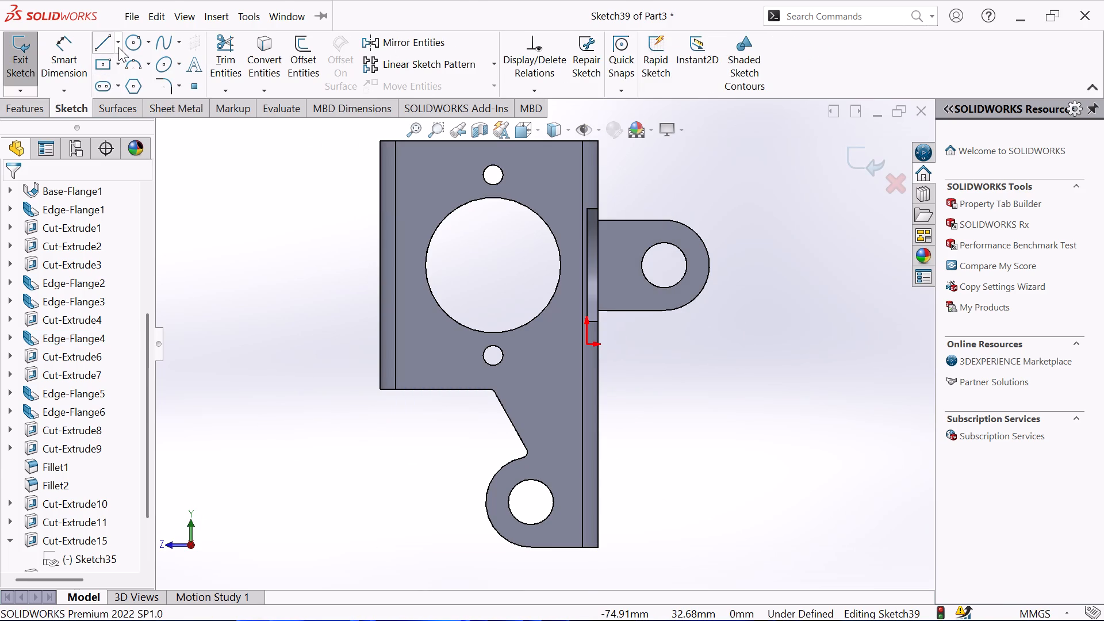
click(105, 79)
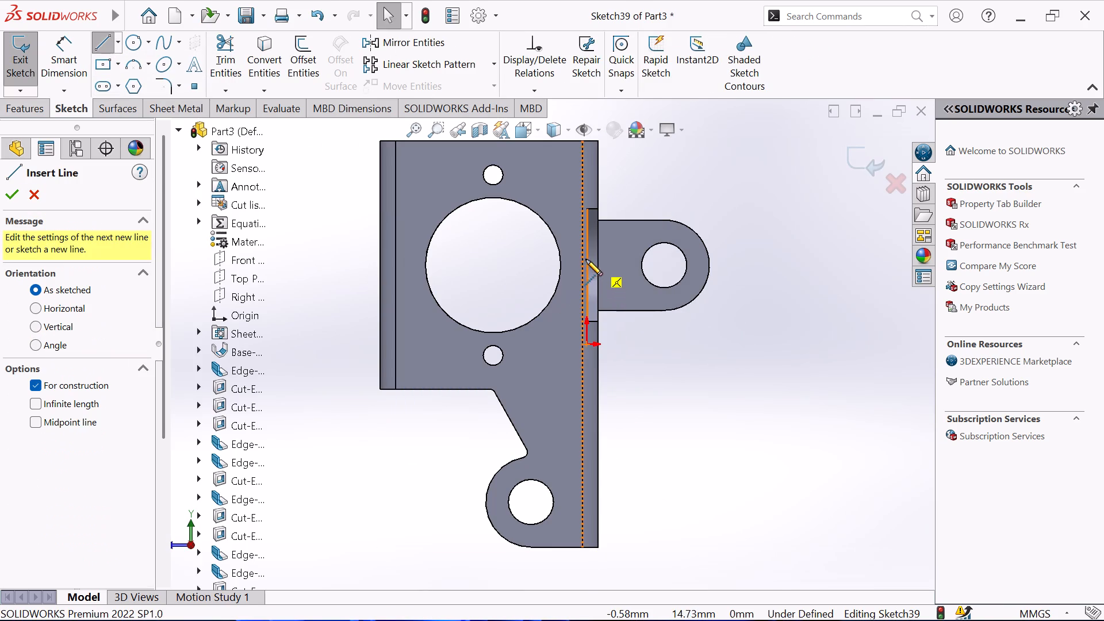
click(586, 264)
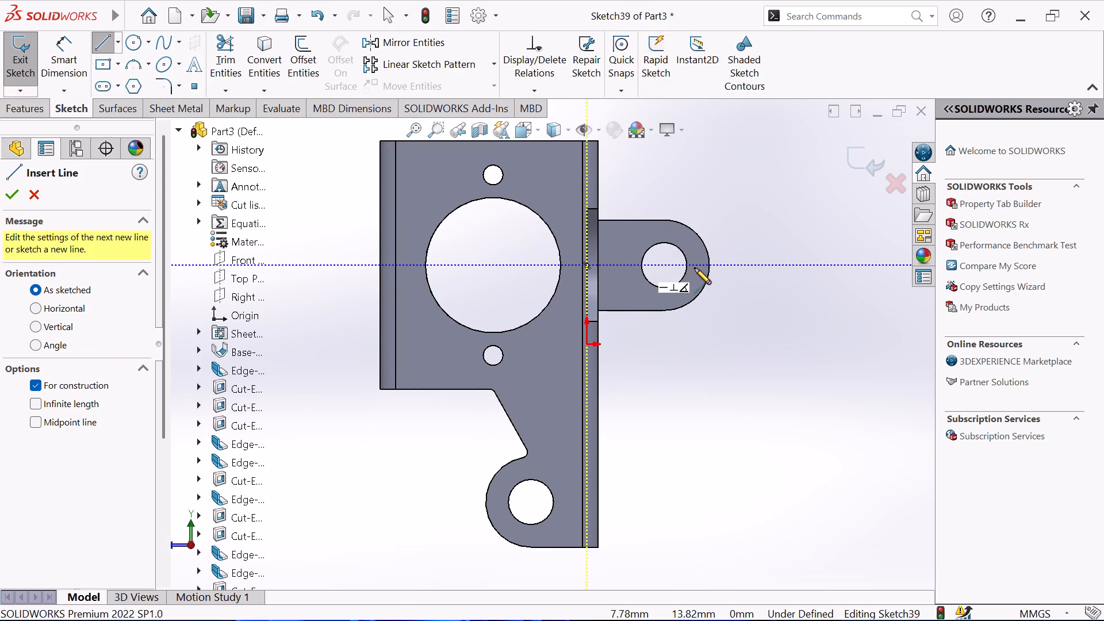
click(737, 263)
right_click(744, 235)
click(787, 245)
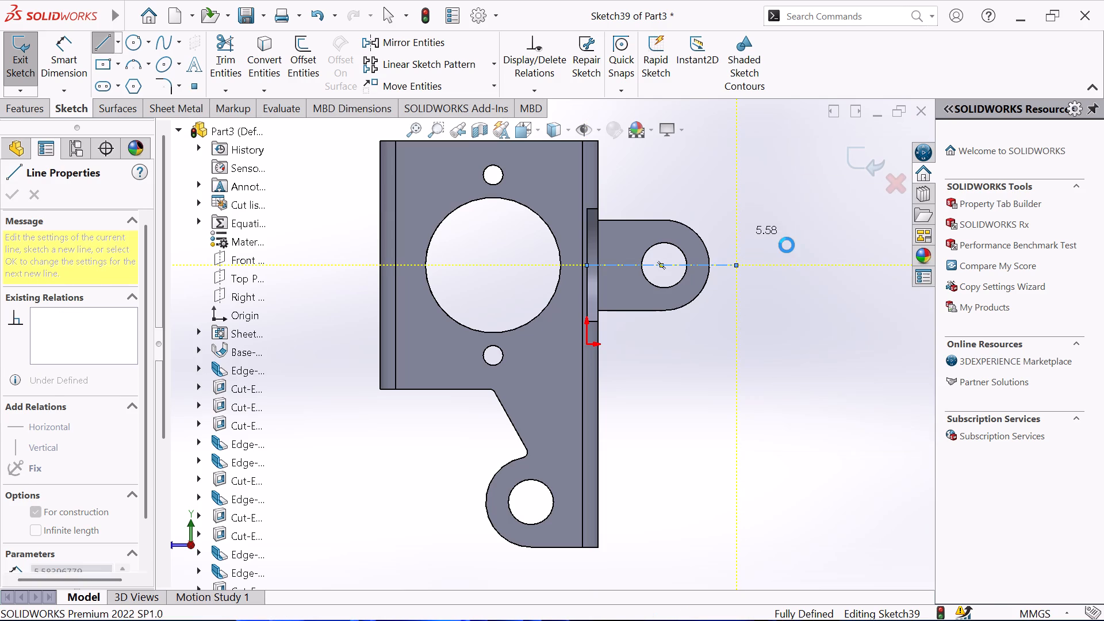
Convert the existing tab's round end, 8 mm hole, two straight edges and the base cutout's edge into sketch entities.
click(704, 281)
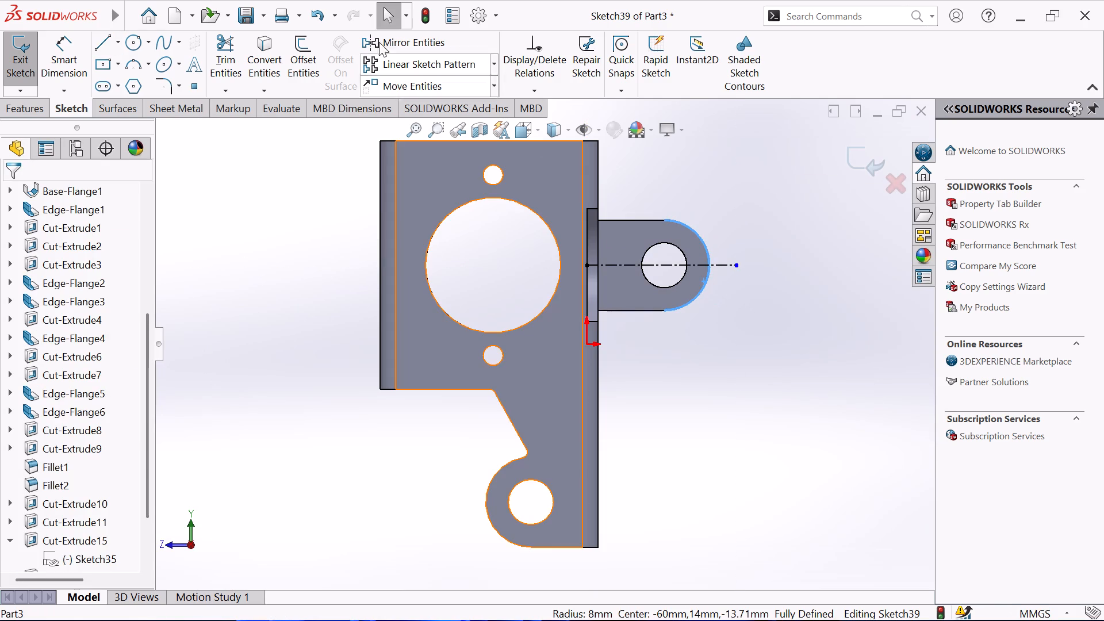
click(266, 65)
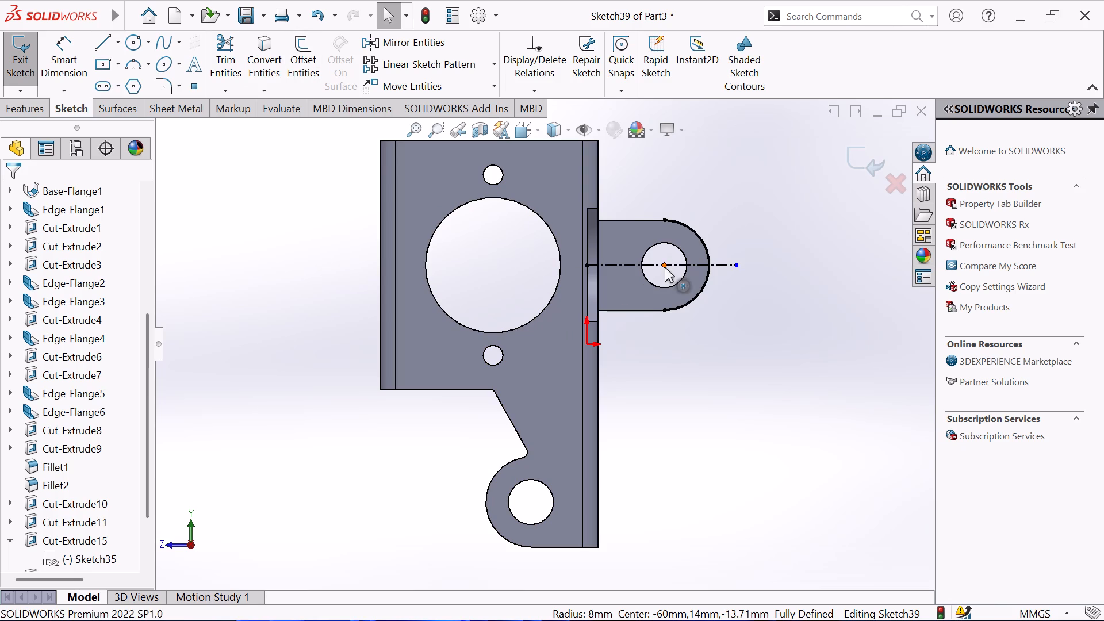
click(684, 274)
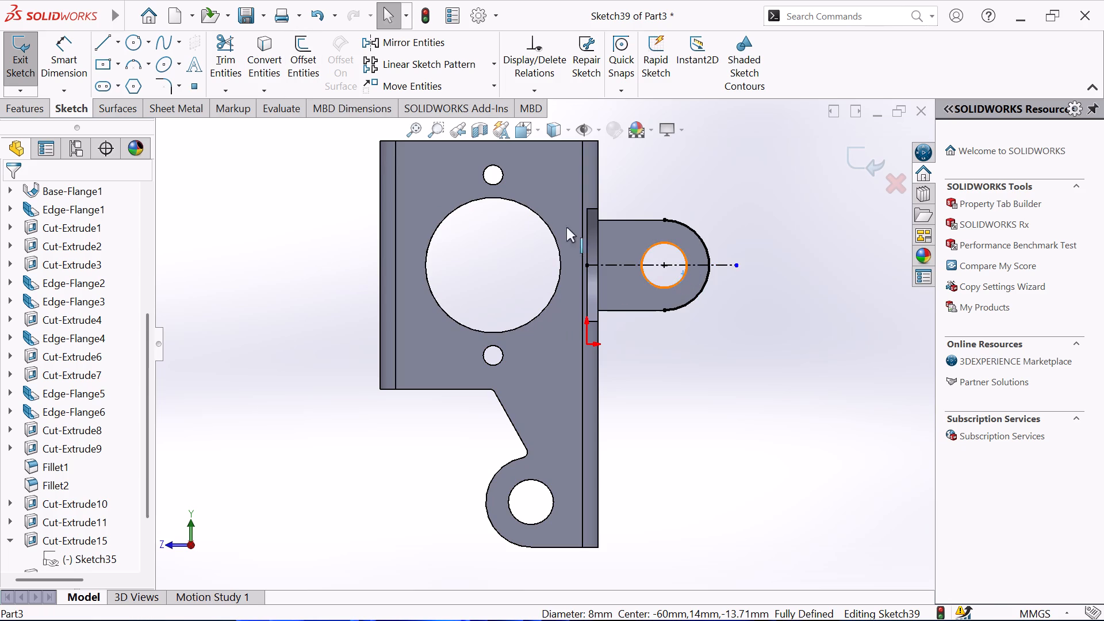
click(253, 72)
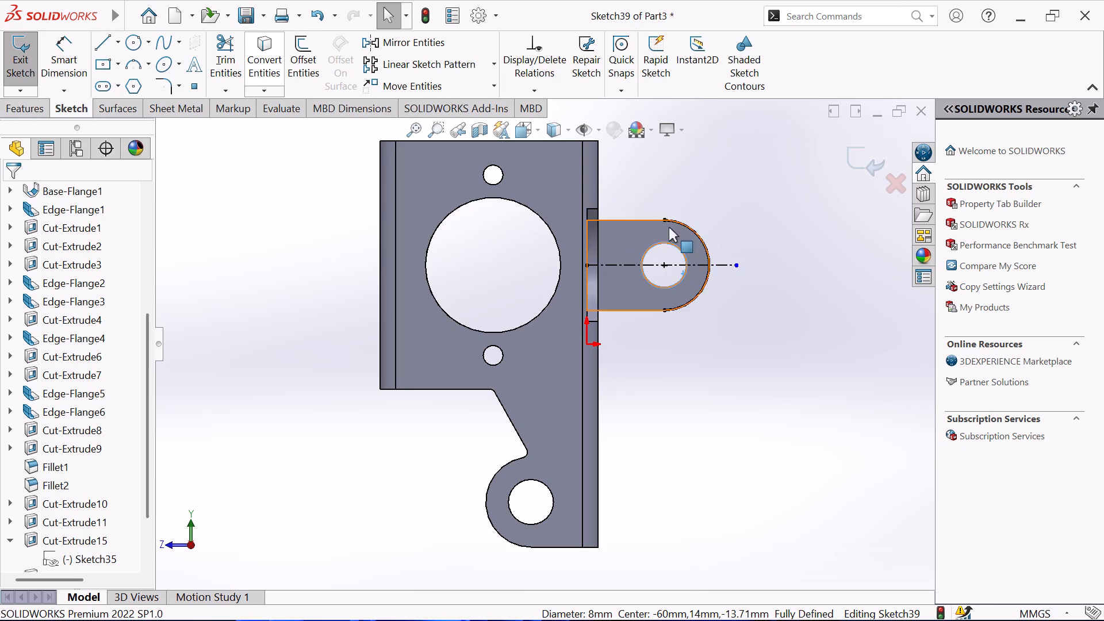
click(653, 221)
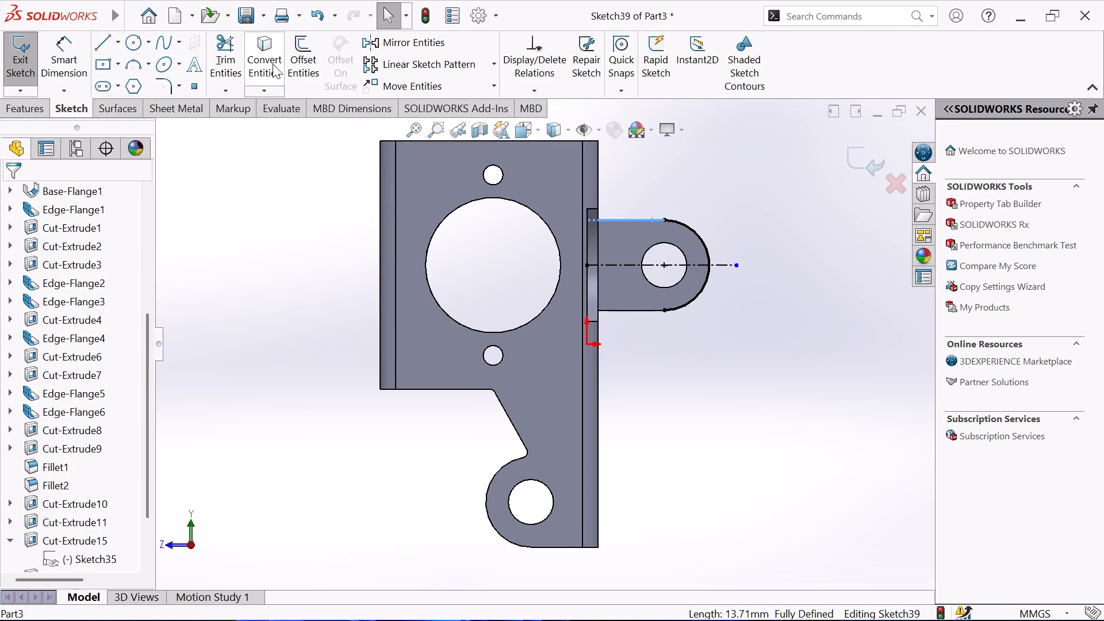
click(273, 64)
click(641, 310)
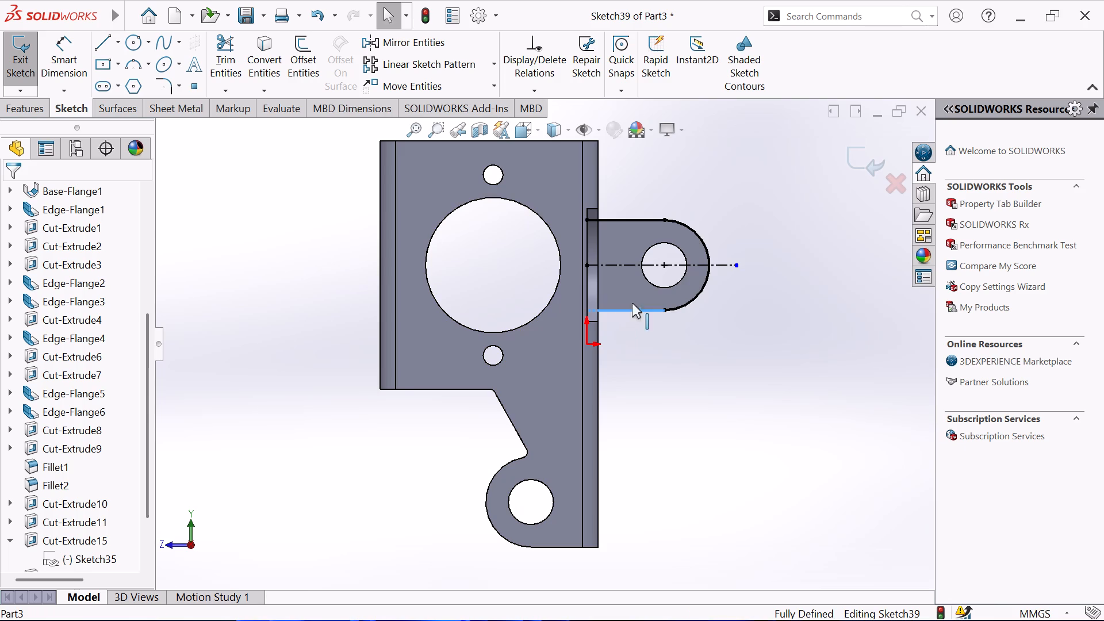
click(270, 59)
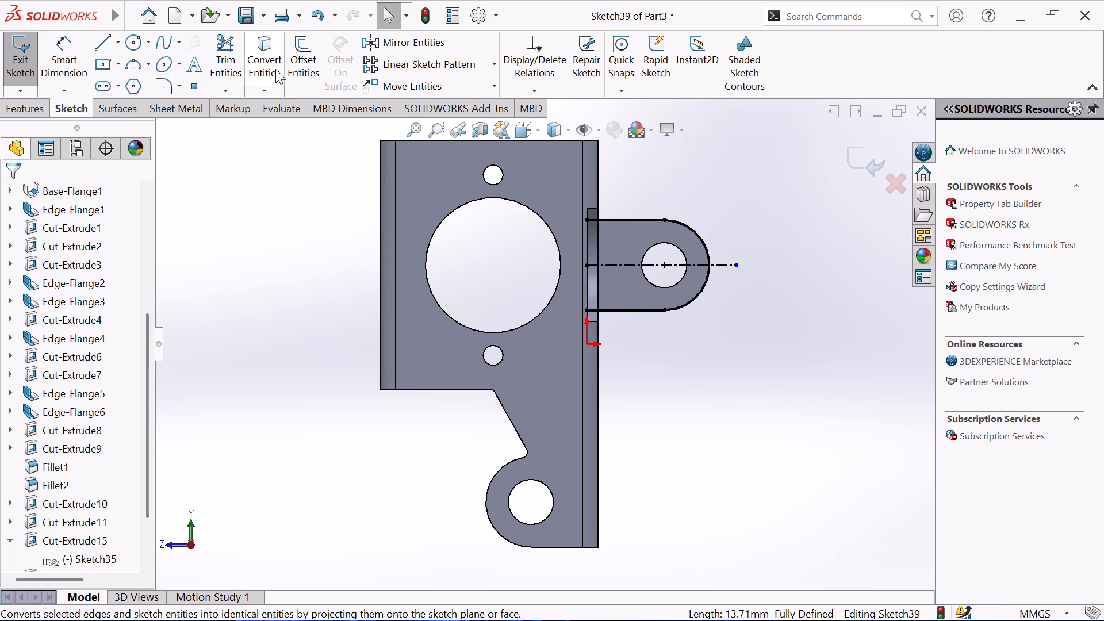
click(588, 285)
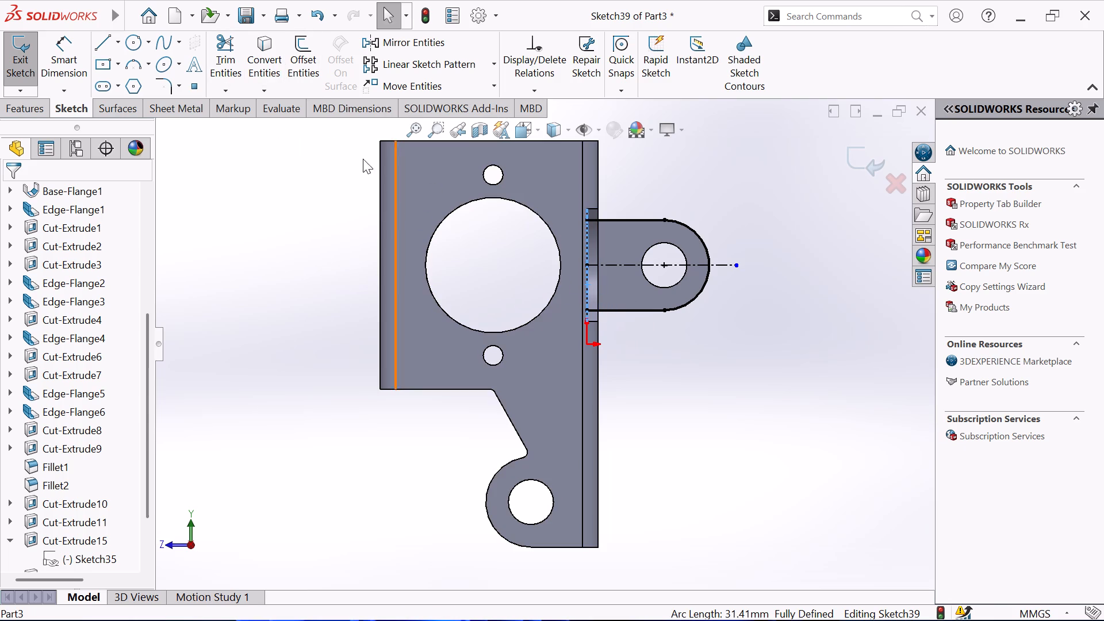
click(253, 66)
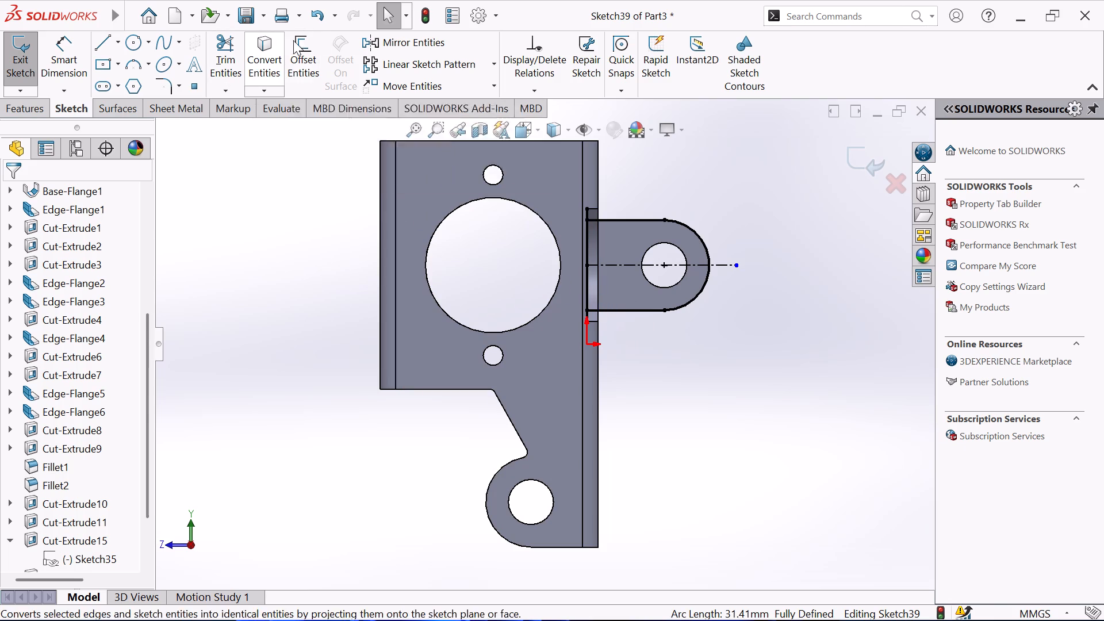
Trim both ends of the converted cutout edge that extend past the tab's two straight lines, closing the profile.
click(231, 54)
click(587, 214)
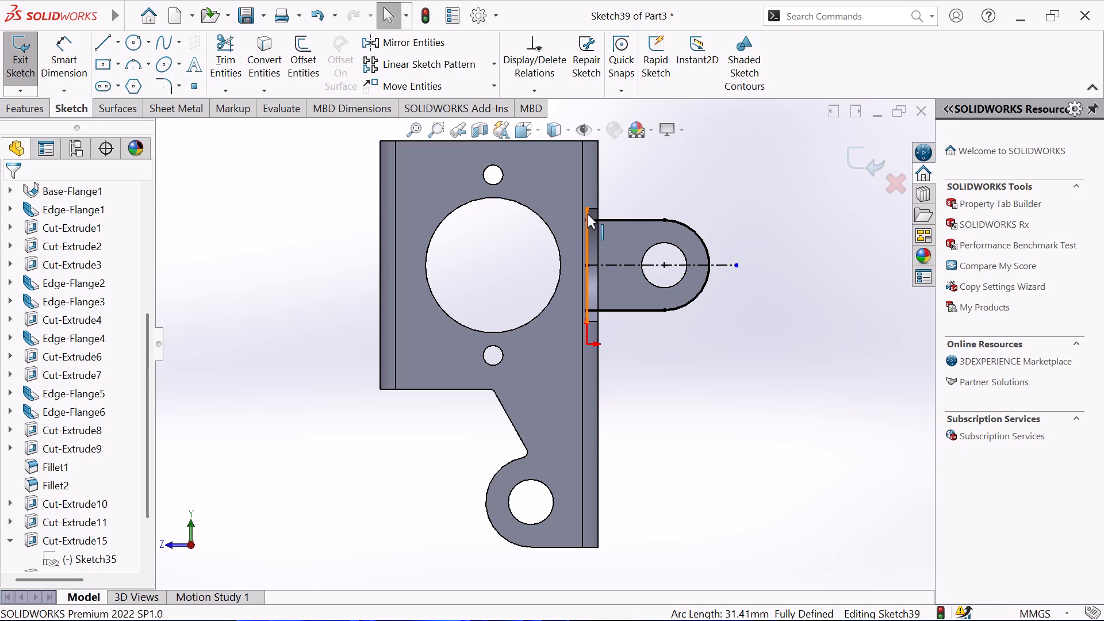
click(235, 52)
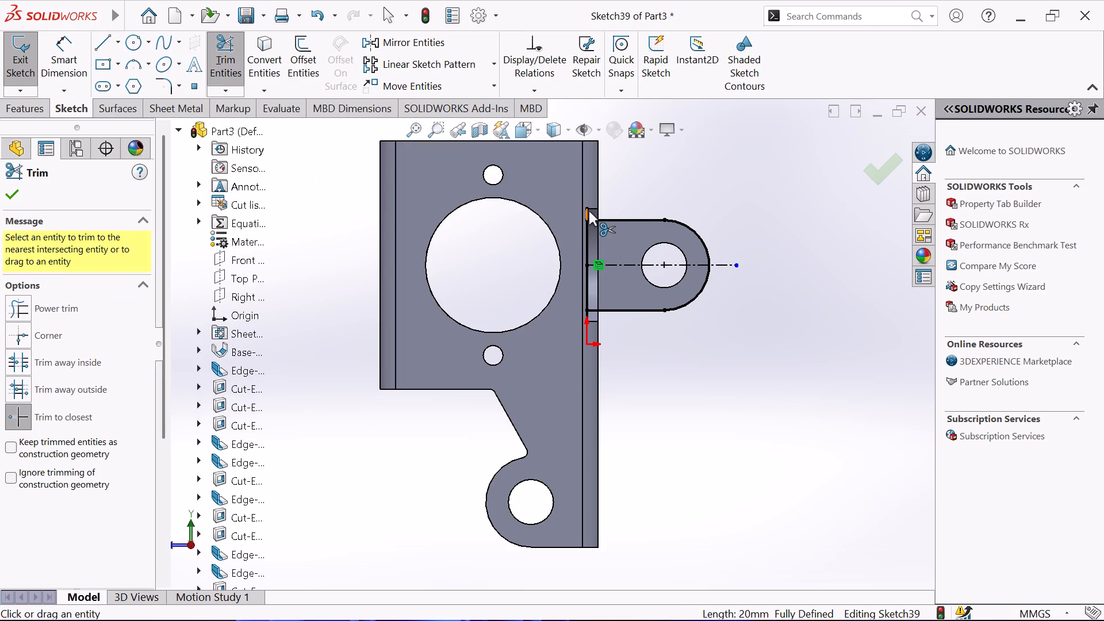
click(587, 211)
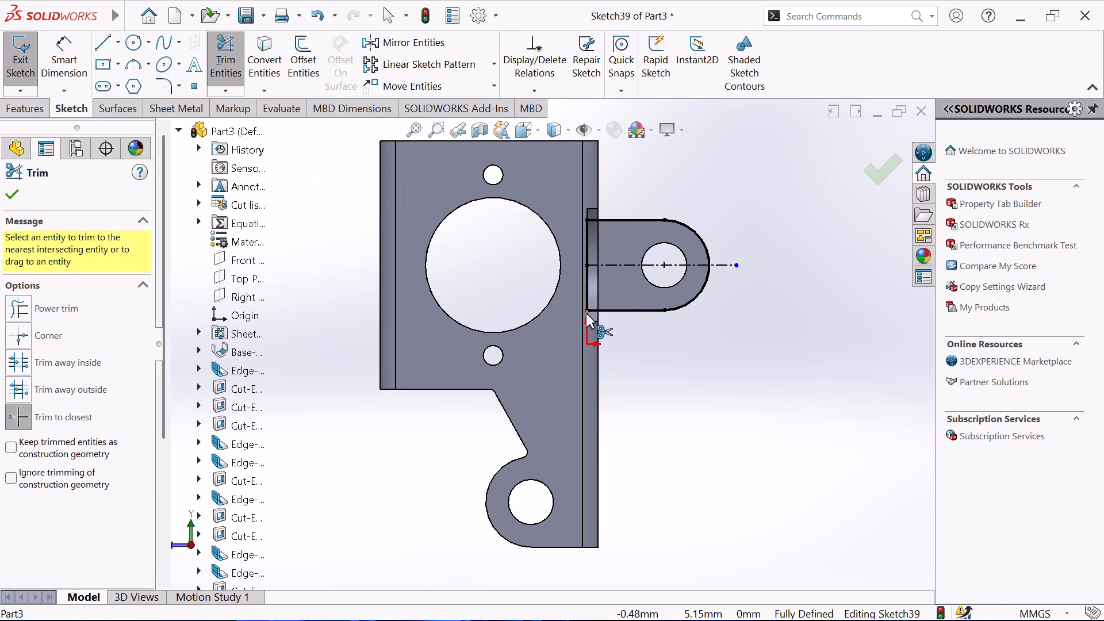
click(588, 312)
key(ctrl+z)
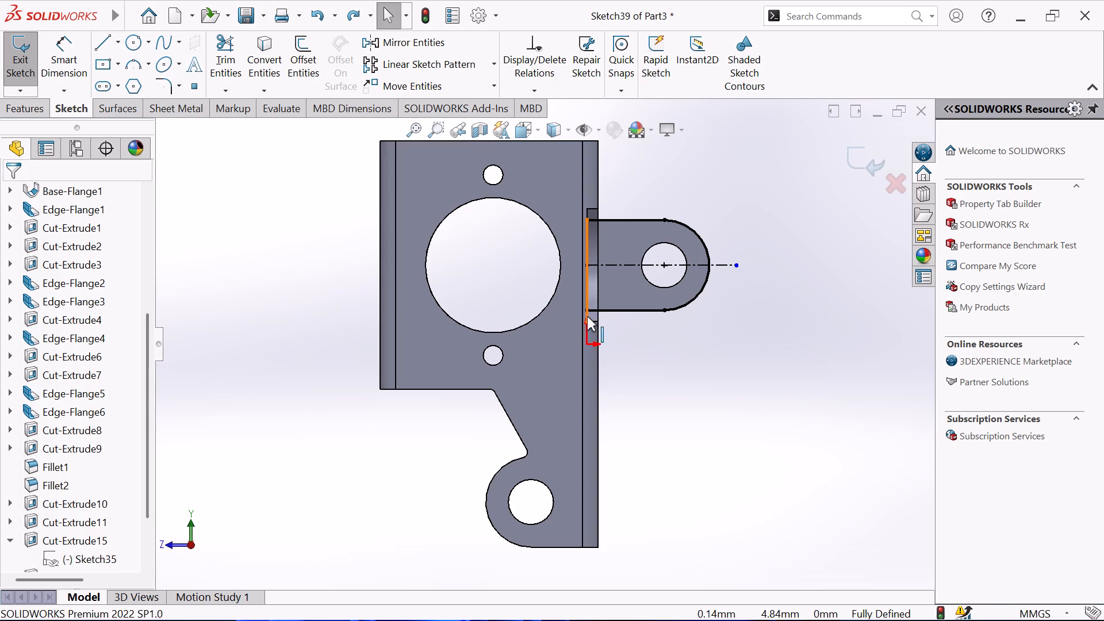
click(213, 57)
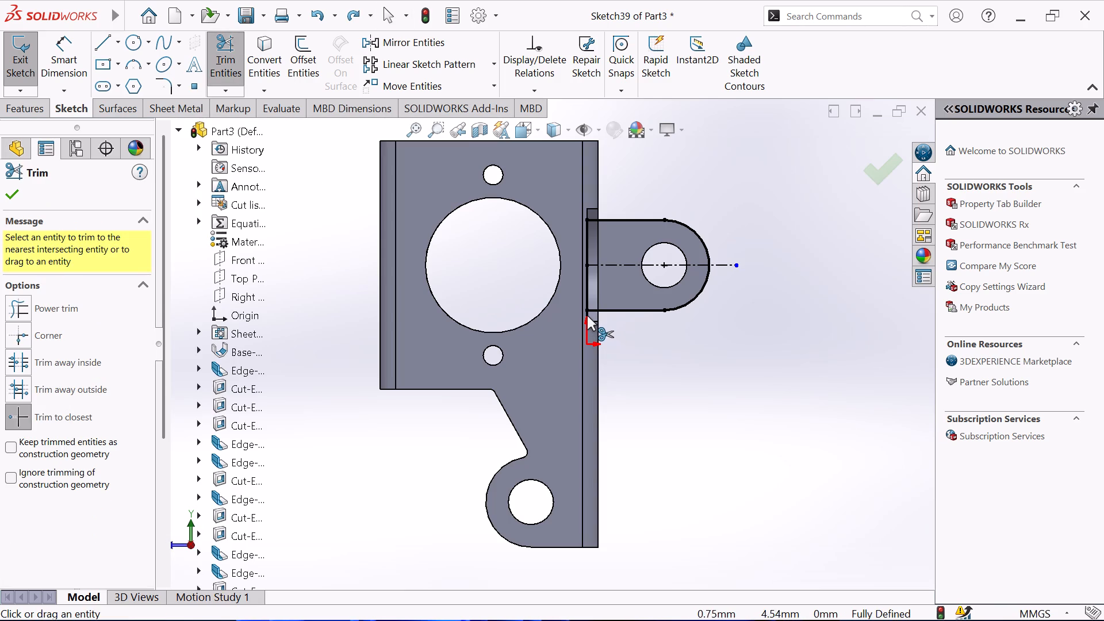
click(587, 316)
right_click(404, 420)
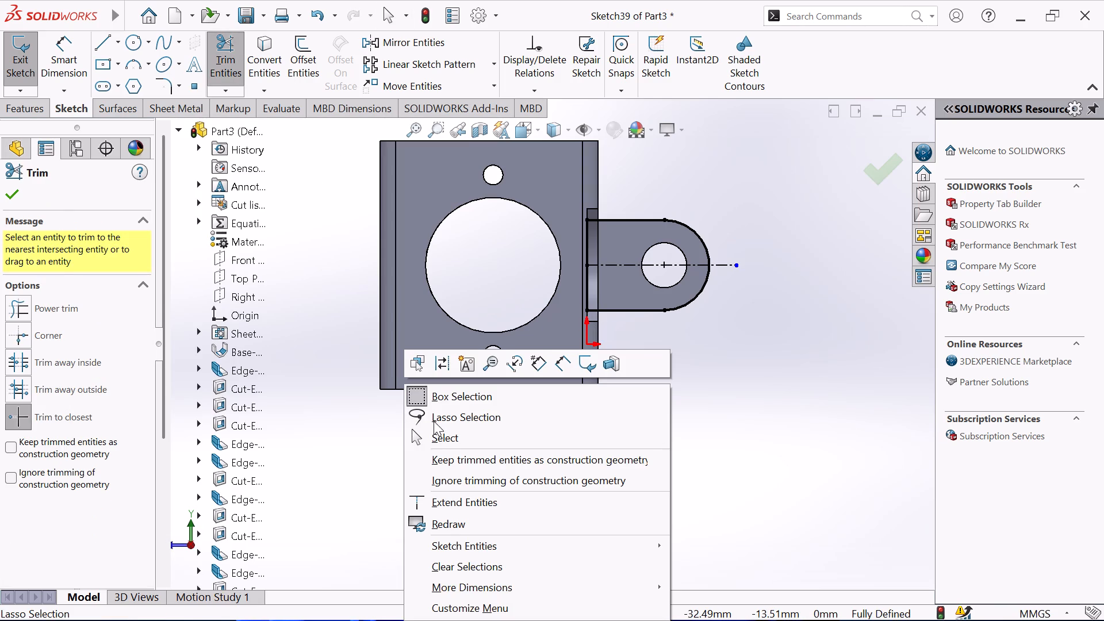
click(446, 435)
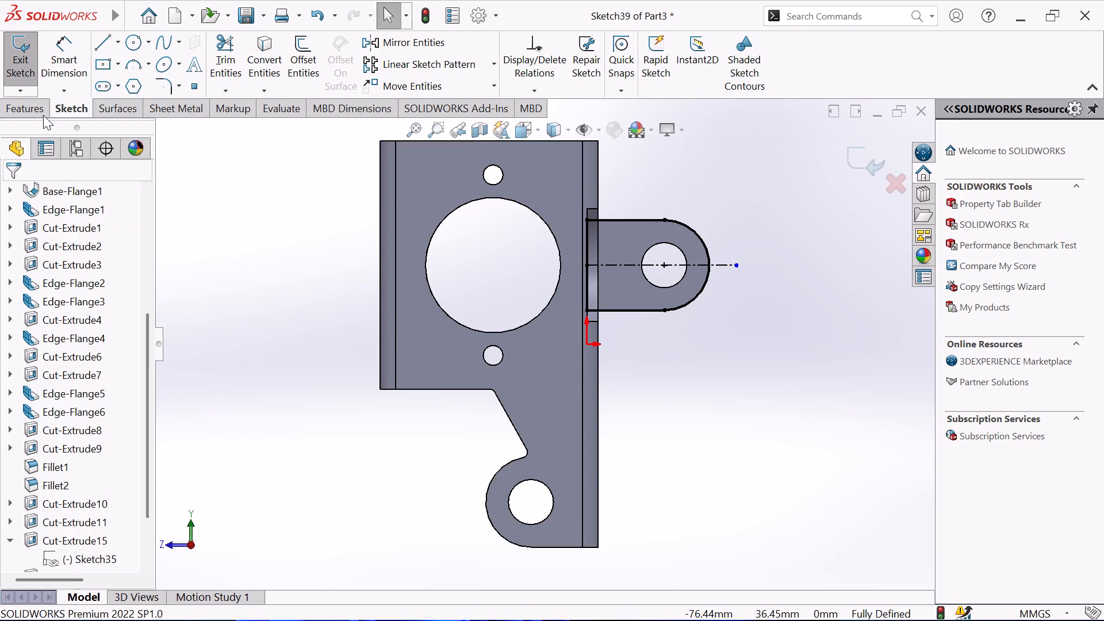
Create a Base Flange/Tab from the closed round-ended profile with 2 mm thickness, default sheet metal parameters and merge result off.
click(33, 111)
click(157, 107)
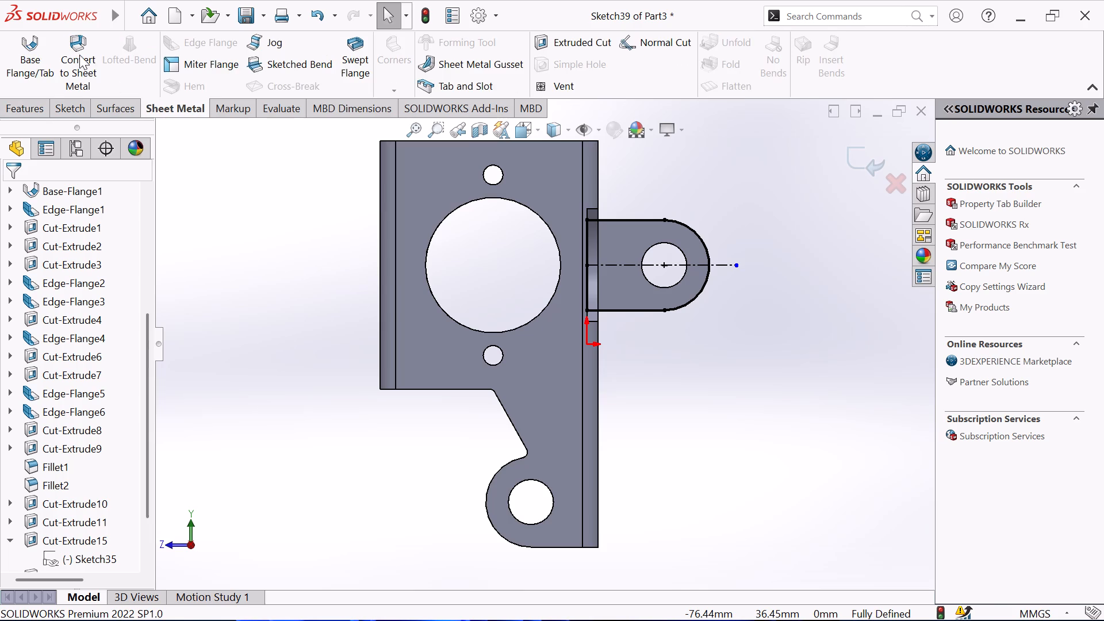
click(35, 56)
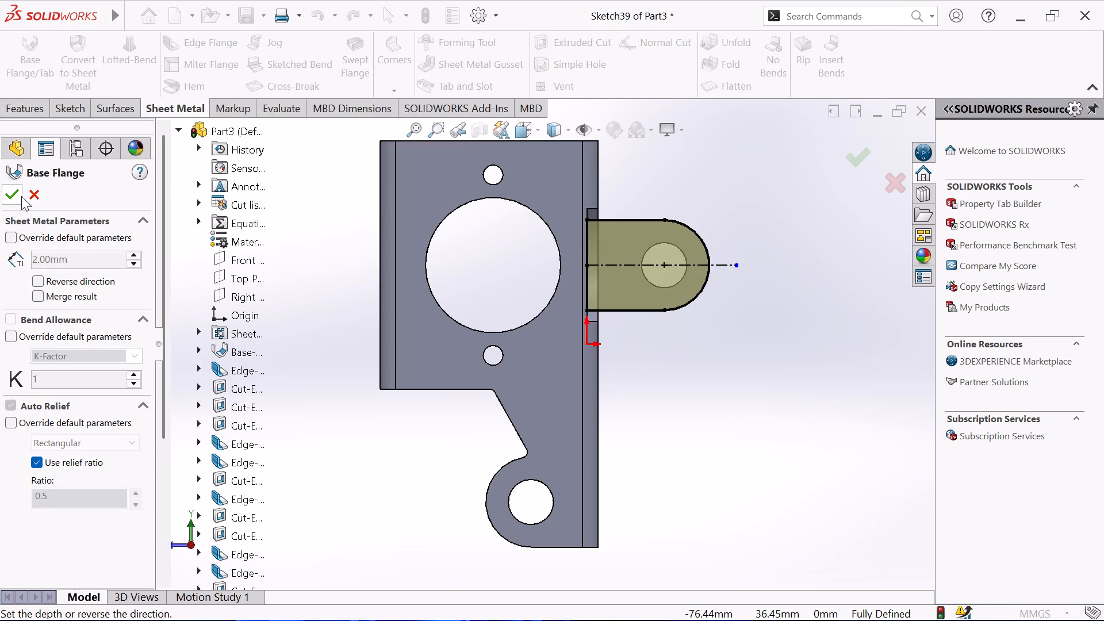
click(17, 196)
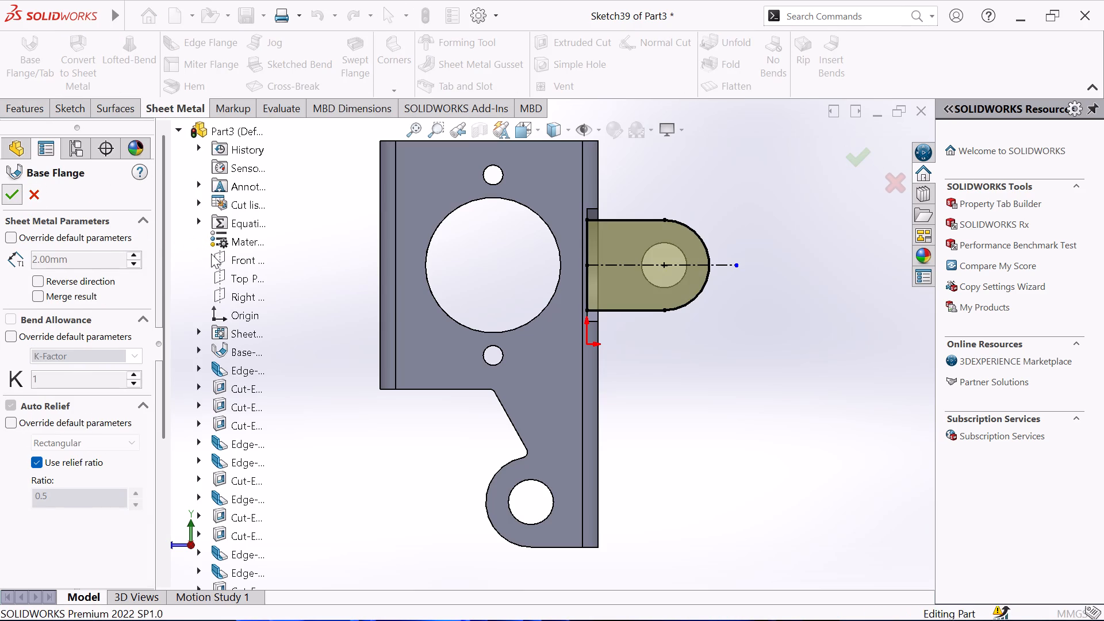
click(643, 327)
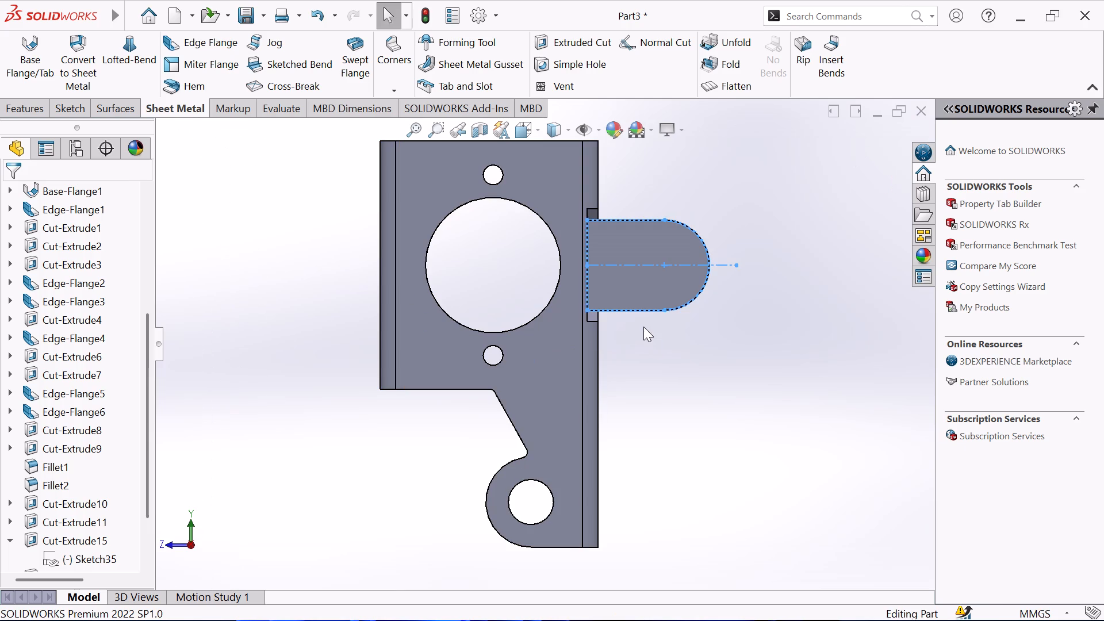
Start a sketch on the new tab's inner flat face and convert the 8 mm circle into a sketch entity.
middle_drag(660, 328, 532, 306)
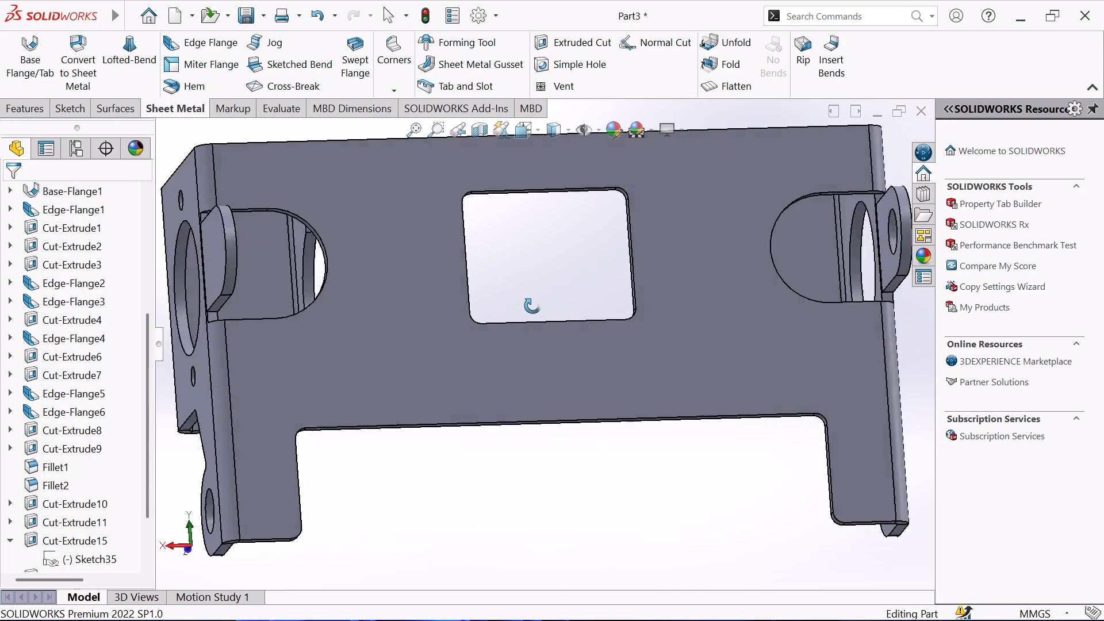
middle_drag(532, 306, 459, 298)
click(337, 239)
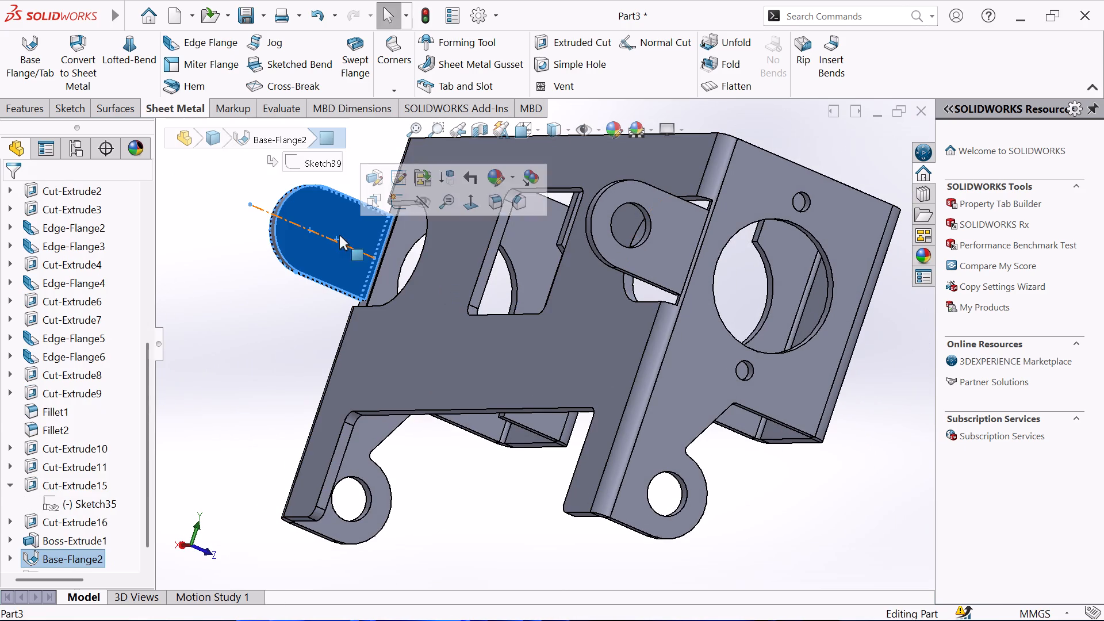
click(392, 201)
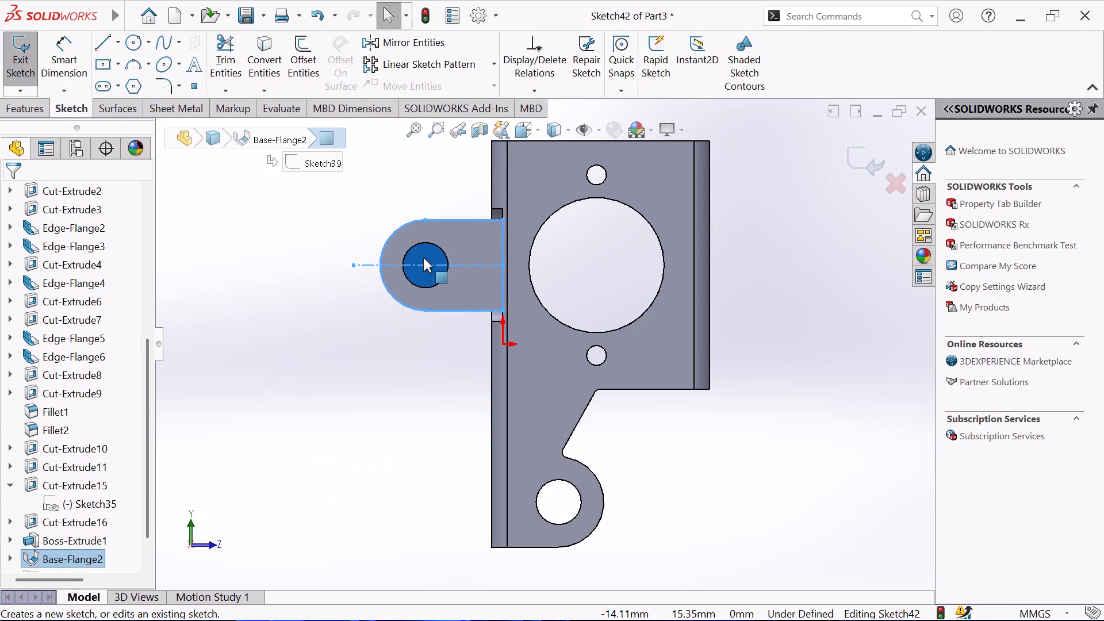
click(439, 246)
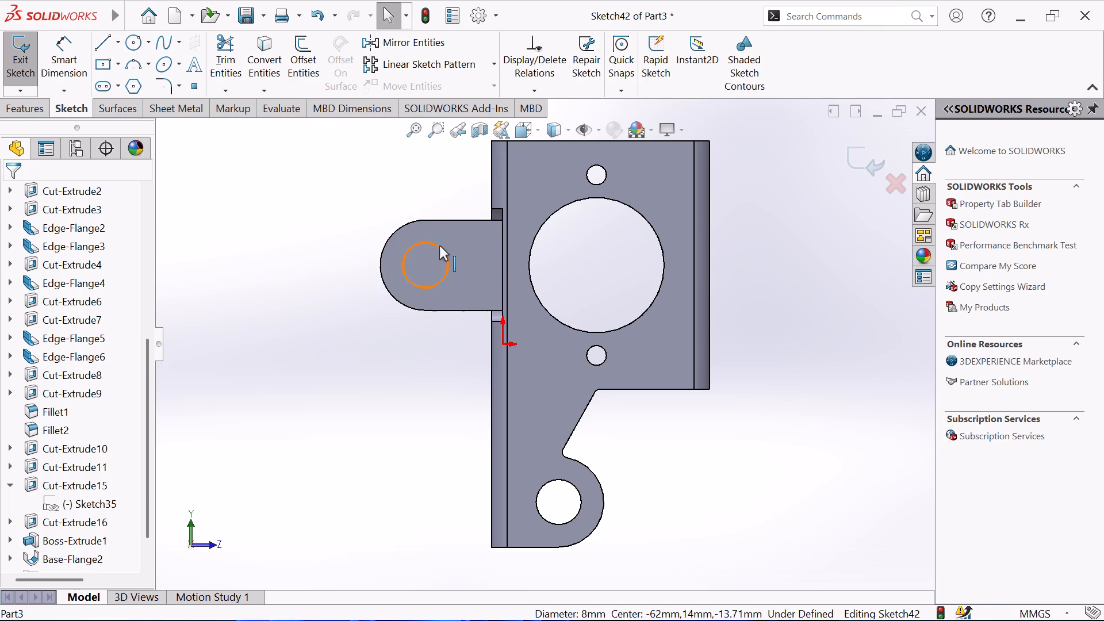
click(263, 65)
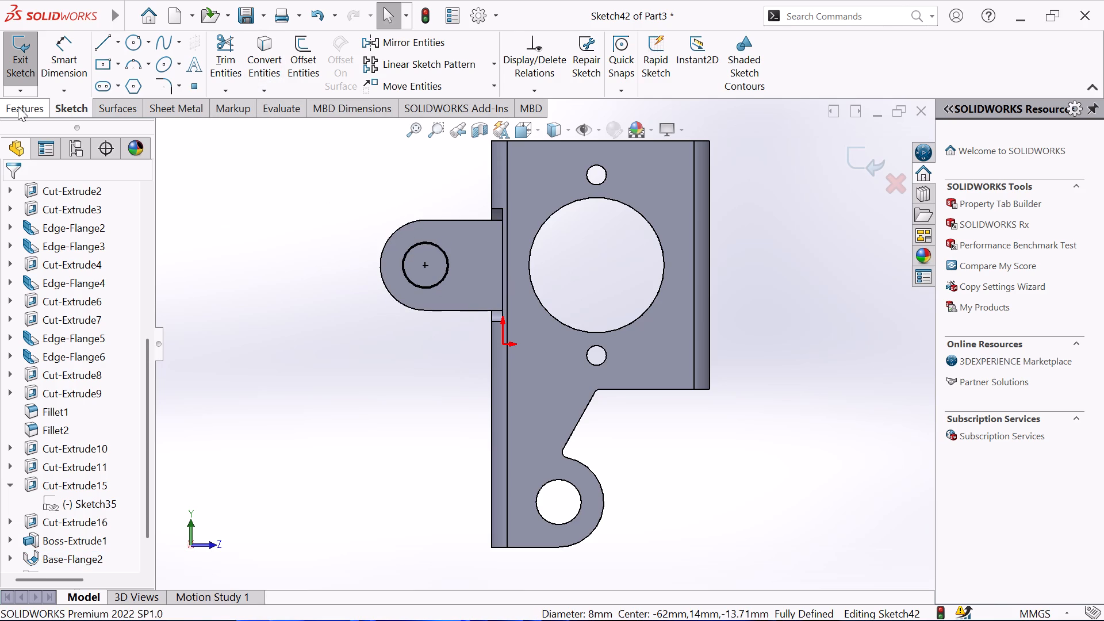
Cut the 8 mm circle through the new tab with a blind Extruded Cut 2 mm deep.
click(19, 106)
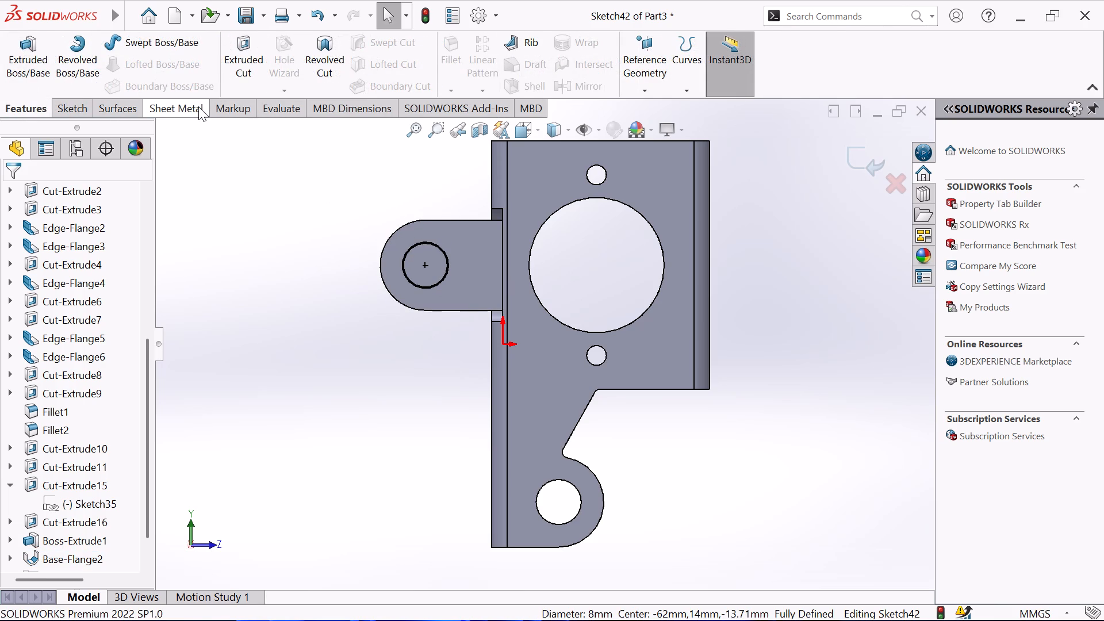
click(198, 106)
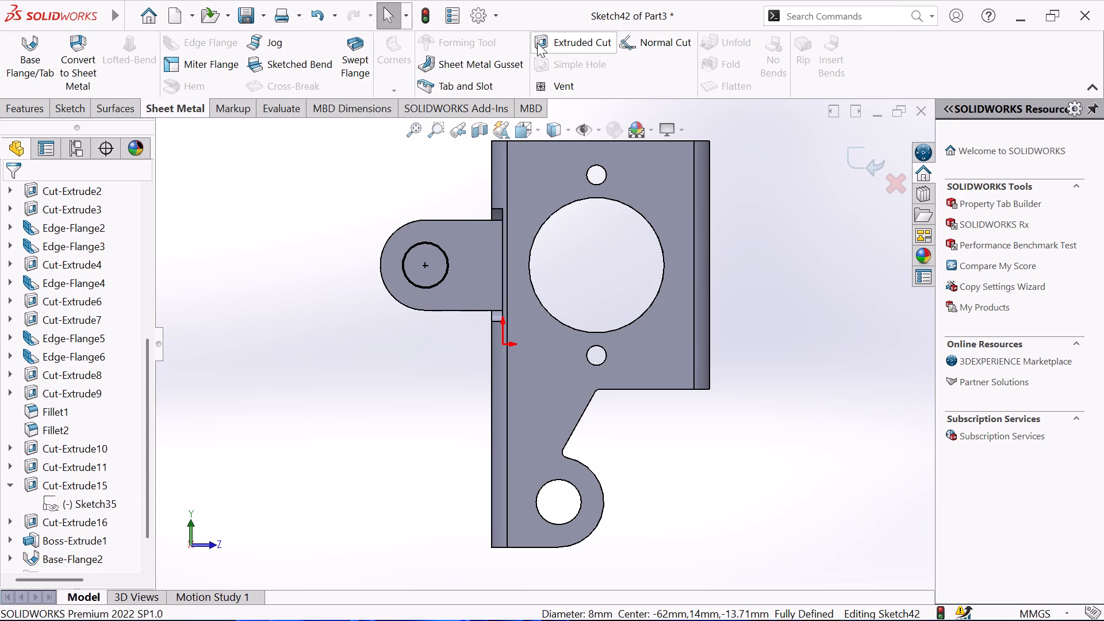
click(538, 42)
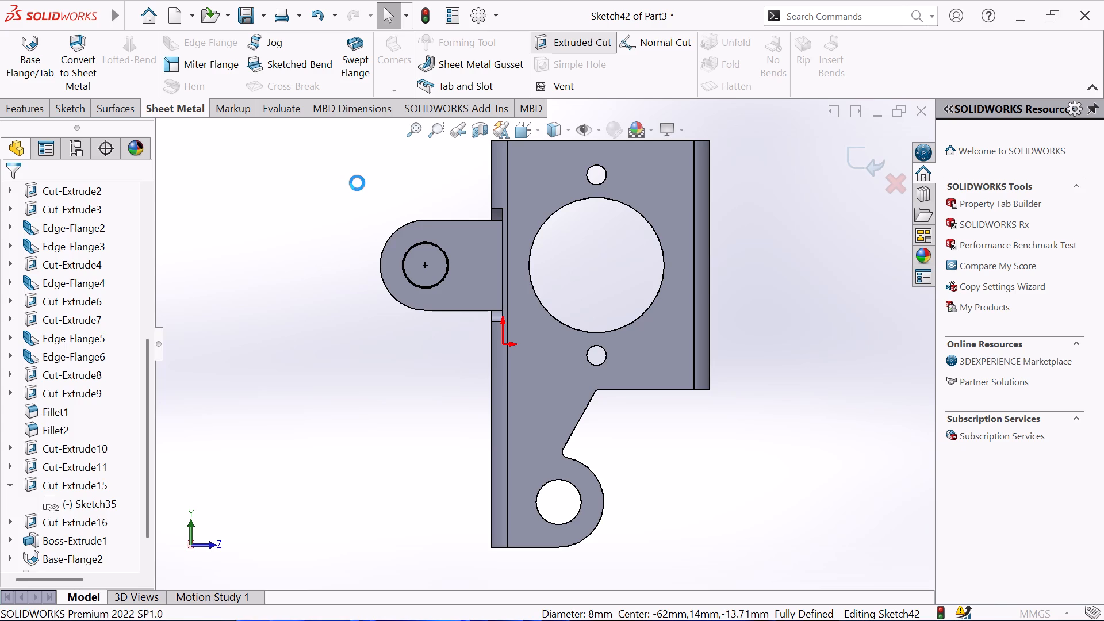
middle_drag(357, 183, 413, 200)
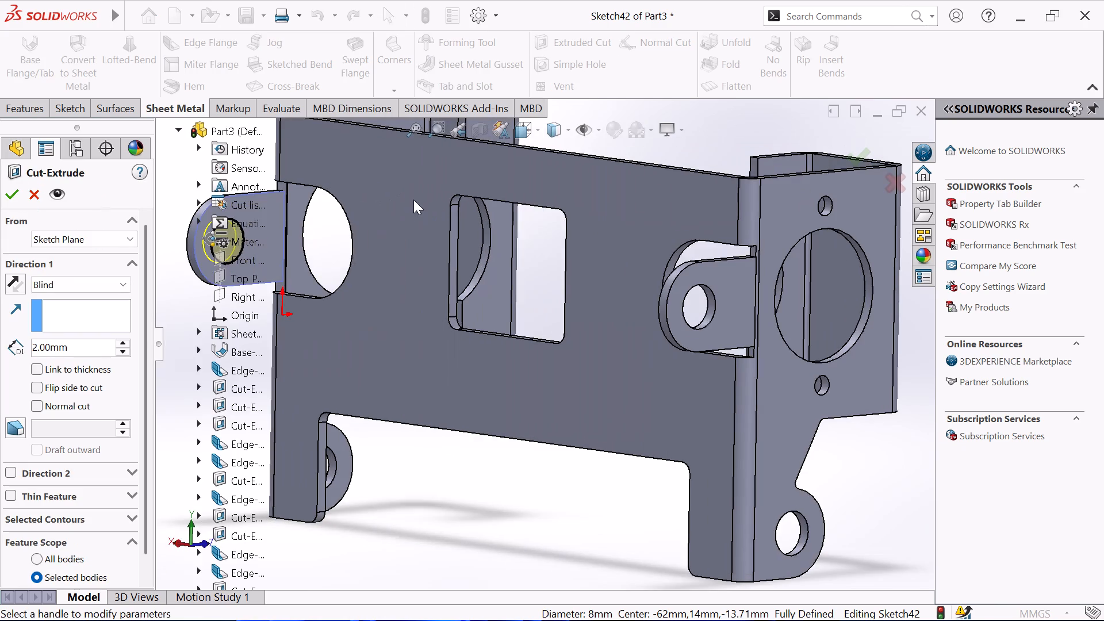
scroll(409, 206, up, 2)
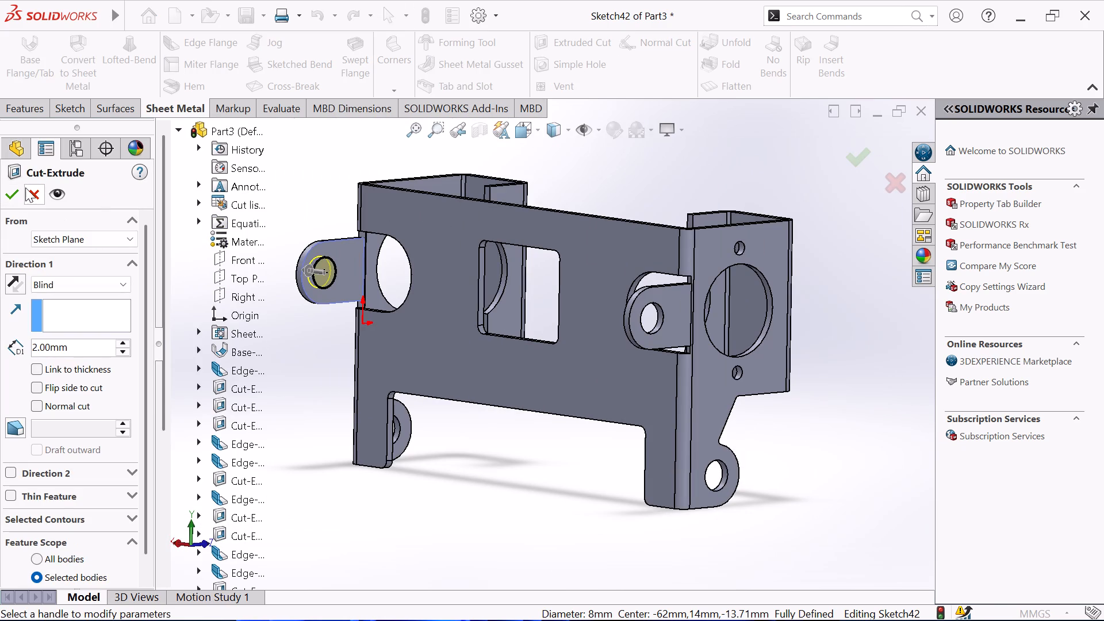
click(18, 188)
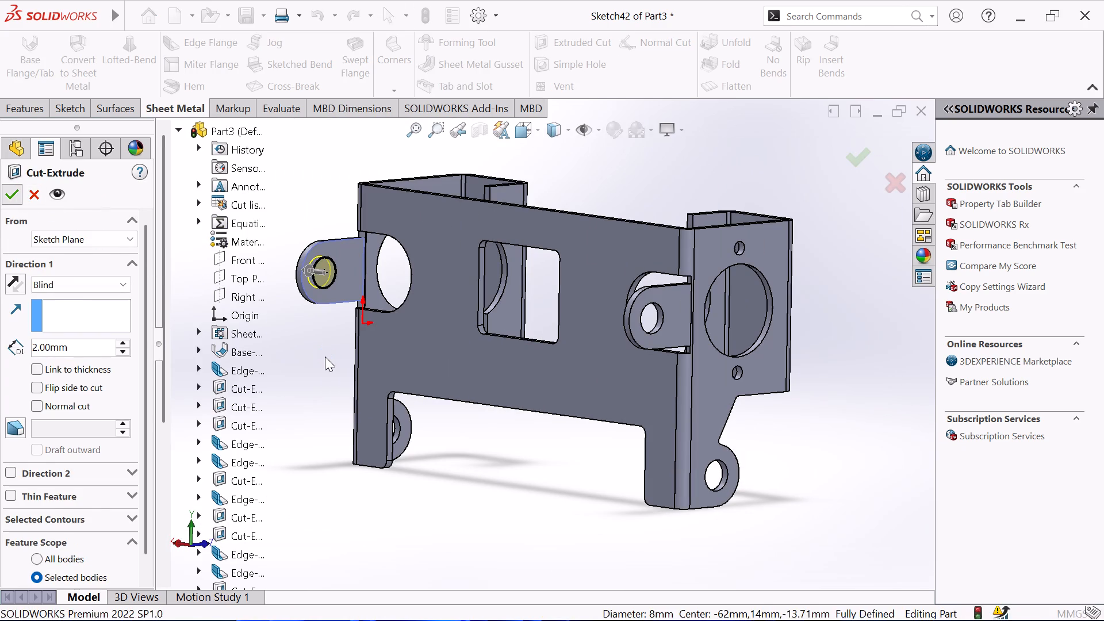
click(322, 381)
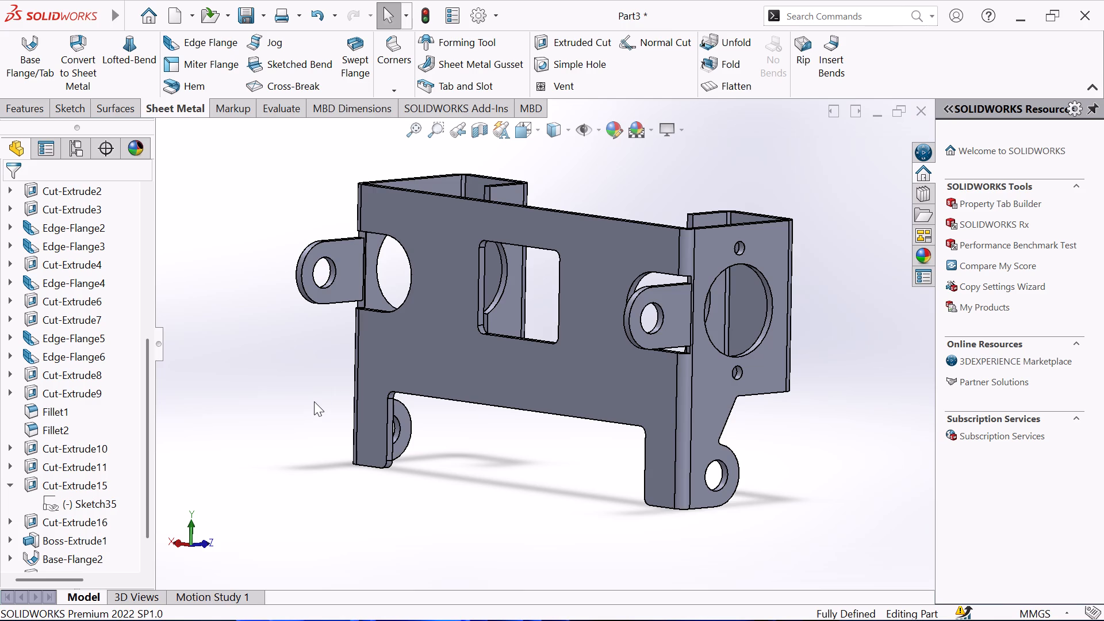
Examine the bracket from several angles, checking the side flanges, both round-ended tabs and the open top.
middle_drag(314, 401, 200, 399)
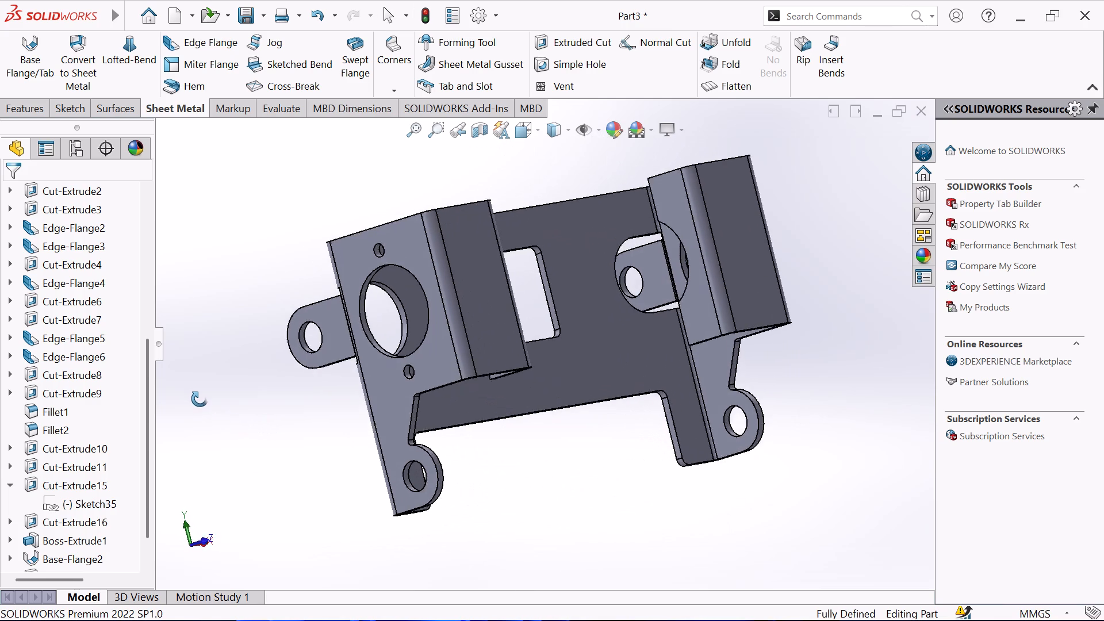
middle_drag(200, 399, 173, 397)
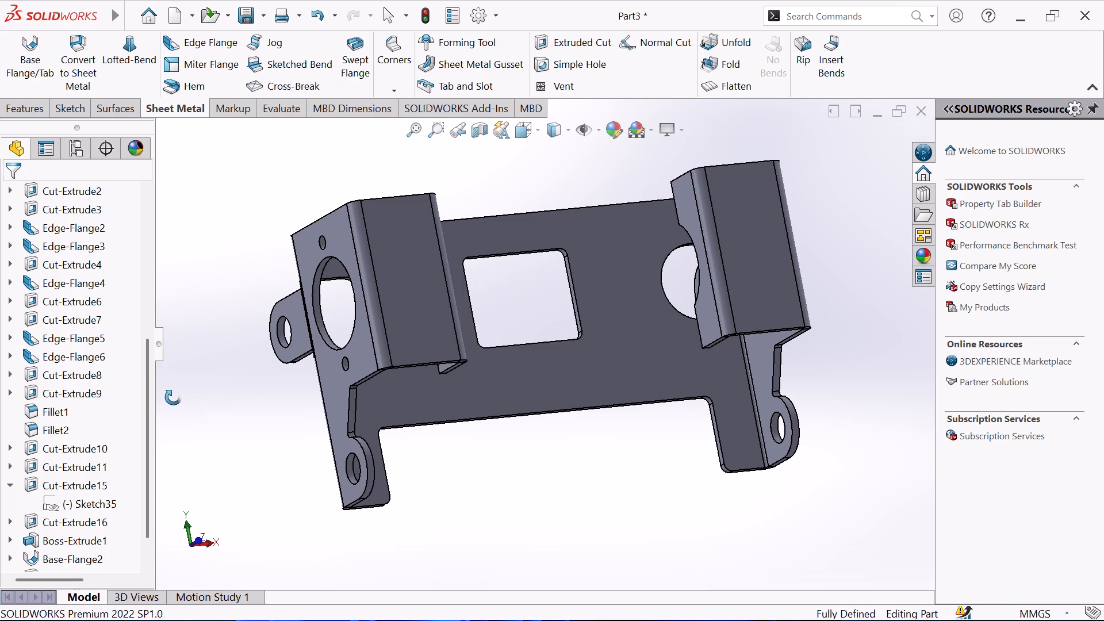
middle_drag(173, 397, 141, 409)
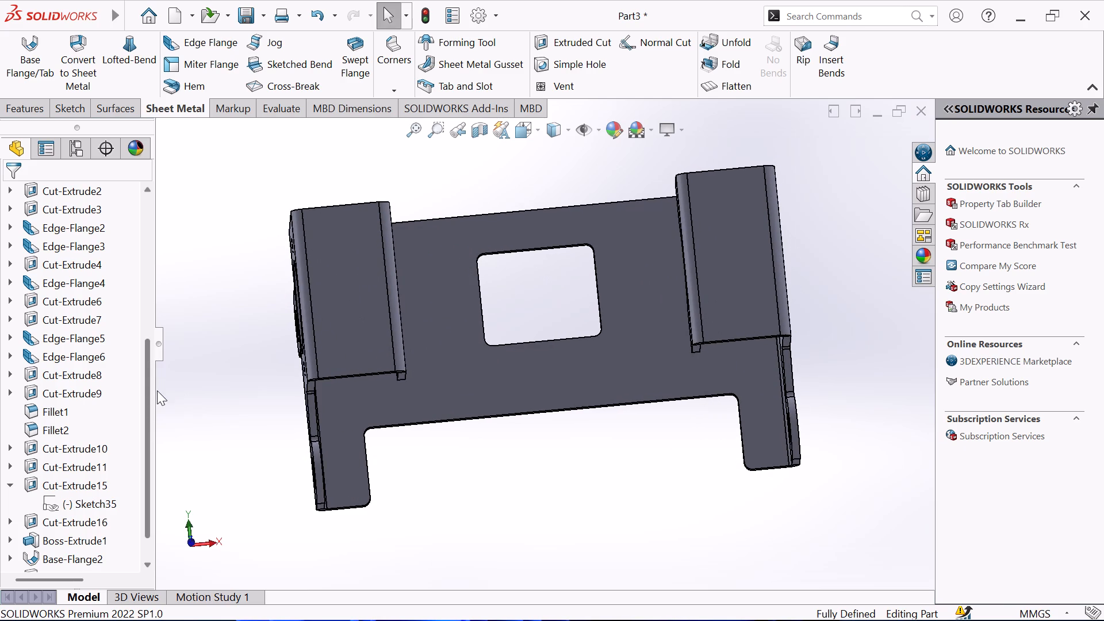
middle_drag(195, 409, 239, 422)
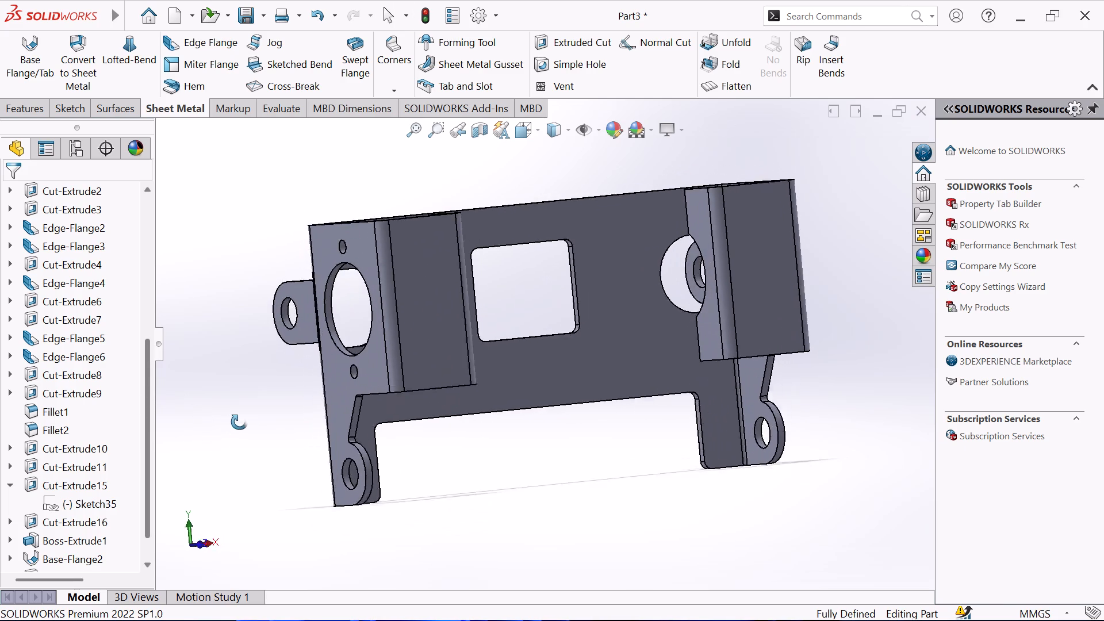
middle_drag(239, 422, 281, 465)
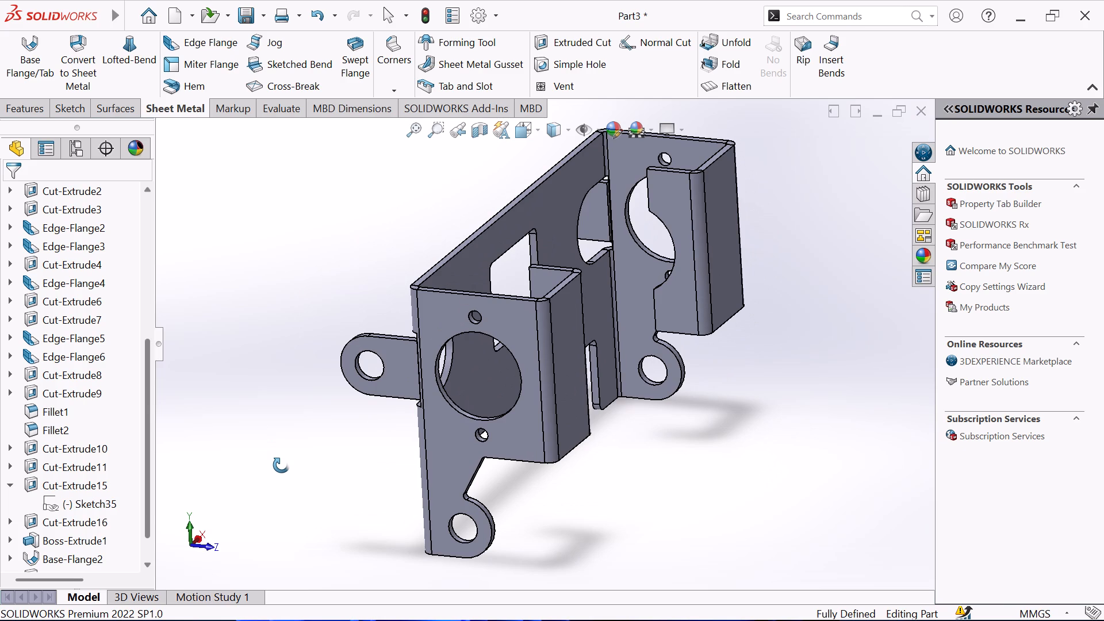
middle_drag(281, 465, 264, 435)
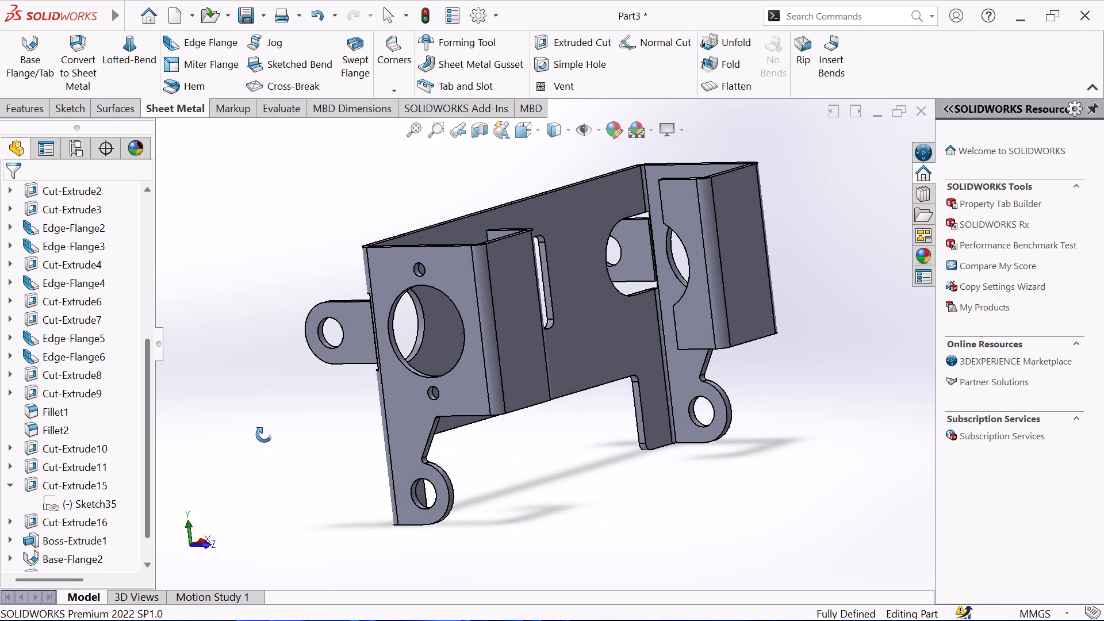
middle_drag(264, 435, 296, 477)
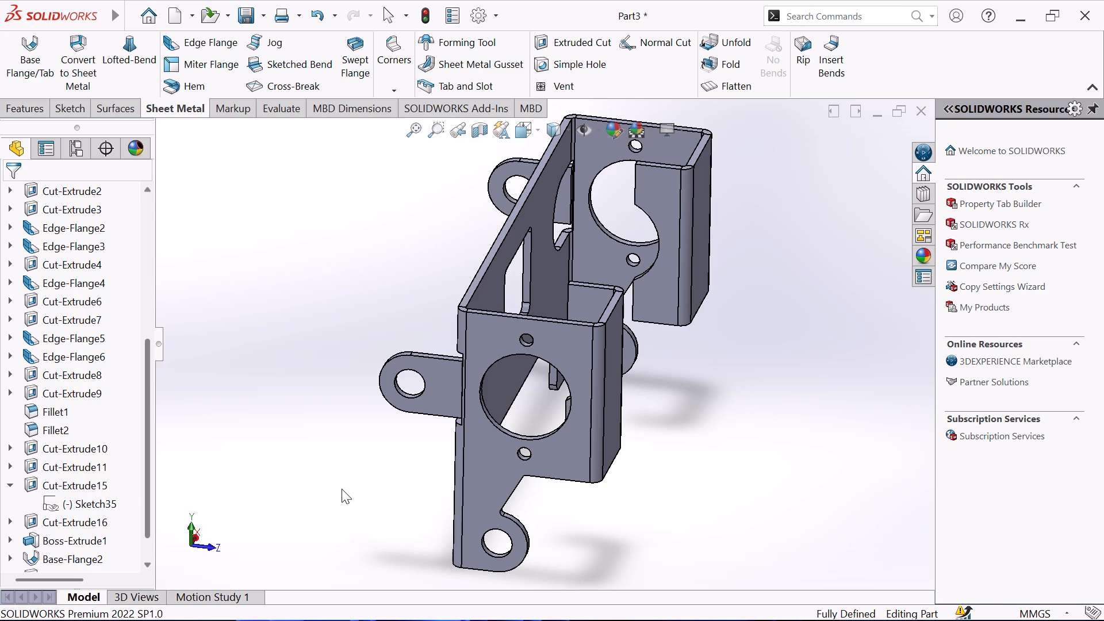
scroll(400, 497, up, 1)
middle_drag(323, 399, 344, 420)
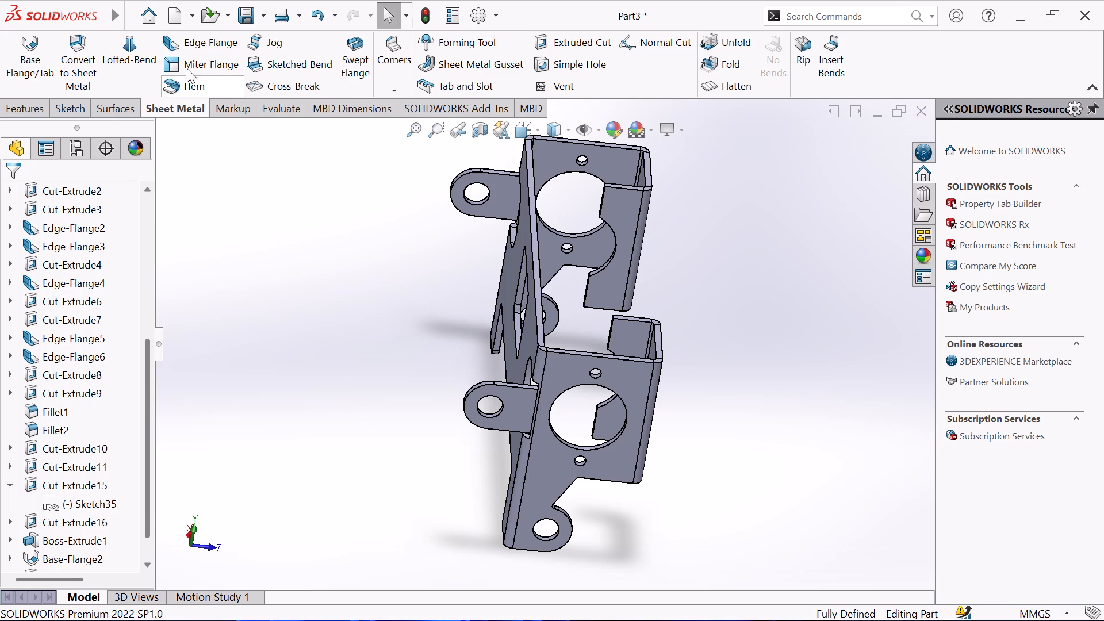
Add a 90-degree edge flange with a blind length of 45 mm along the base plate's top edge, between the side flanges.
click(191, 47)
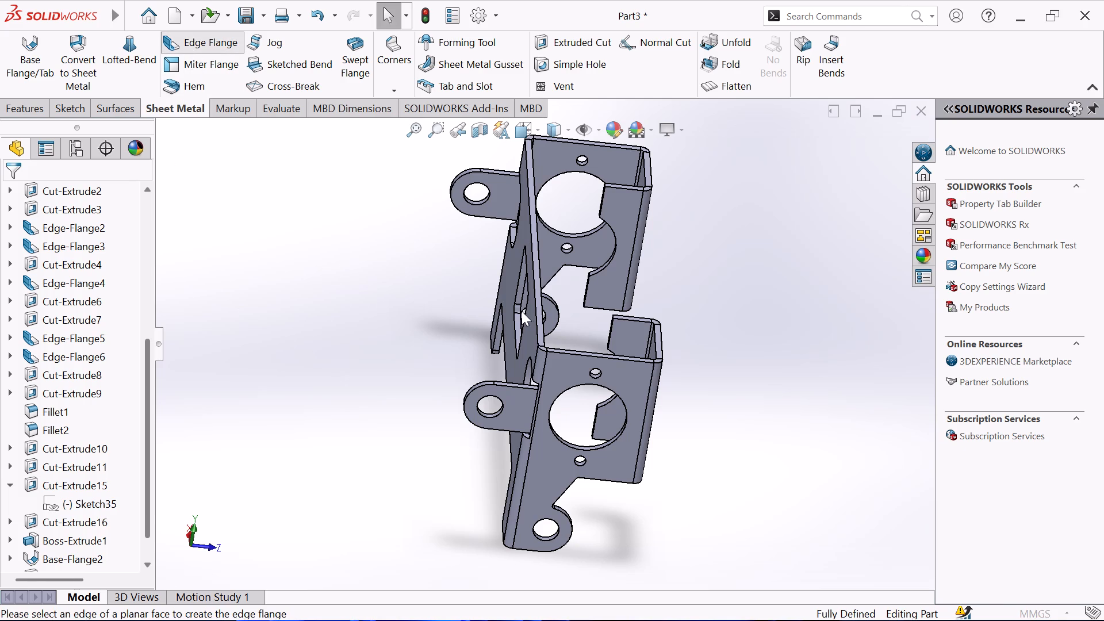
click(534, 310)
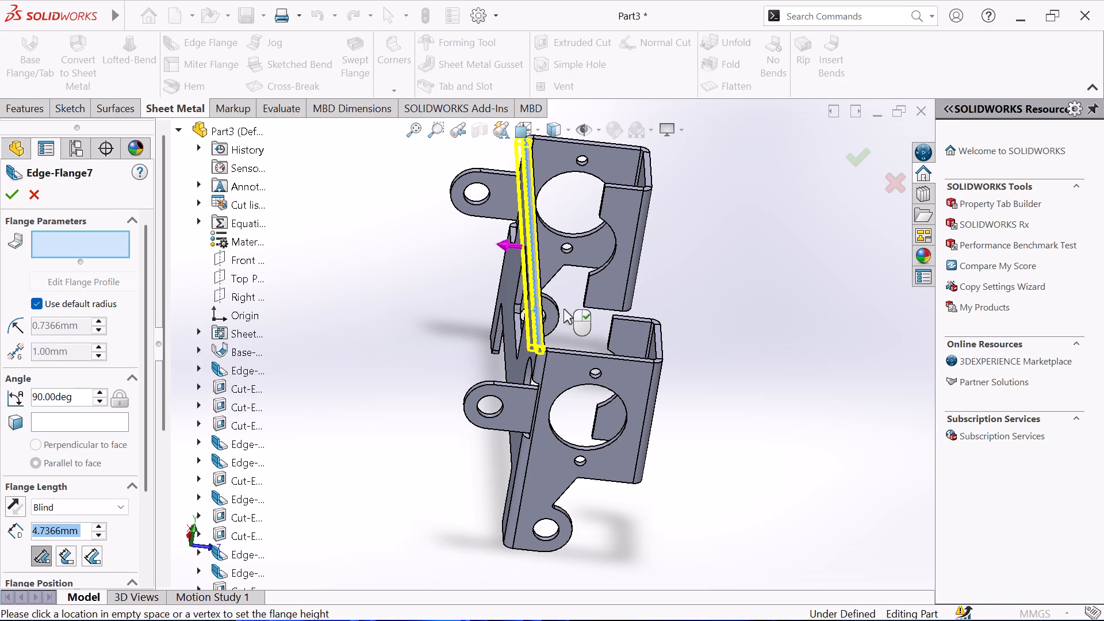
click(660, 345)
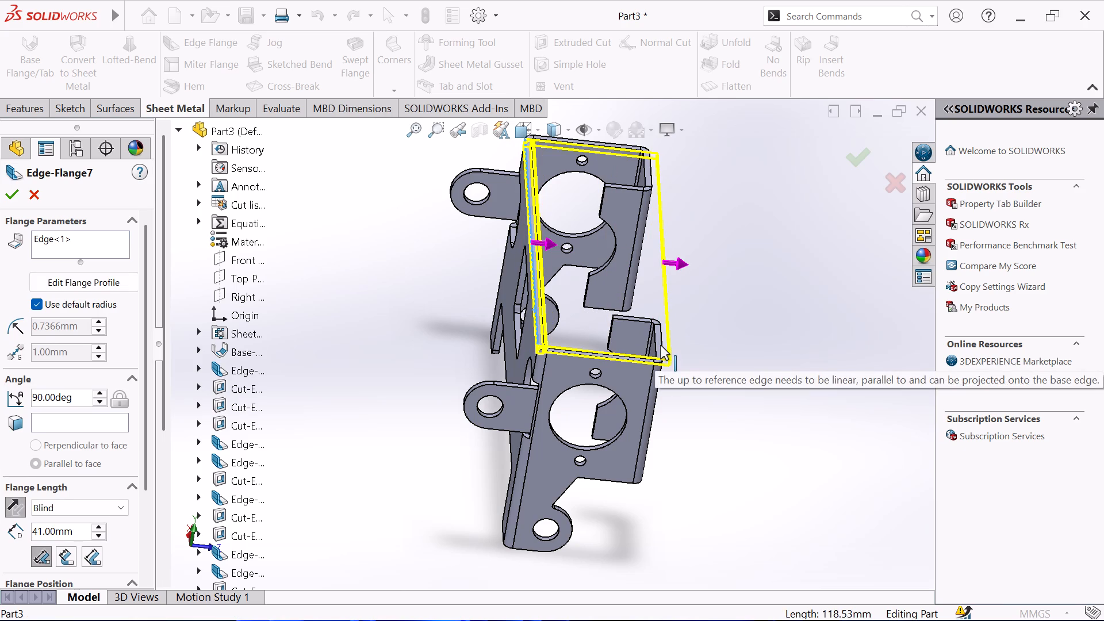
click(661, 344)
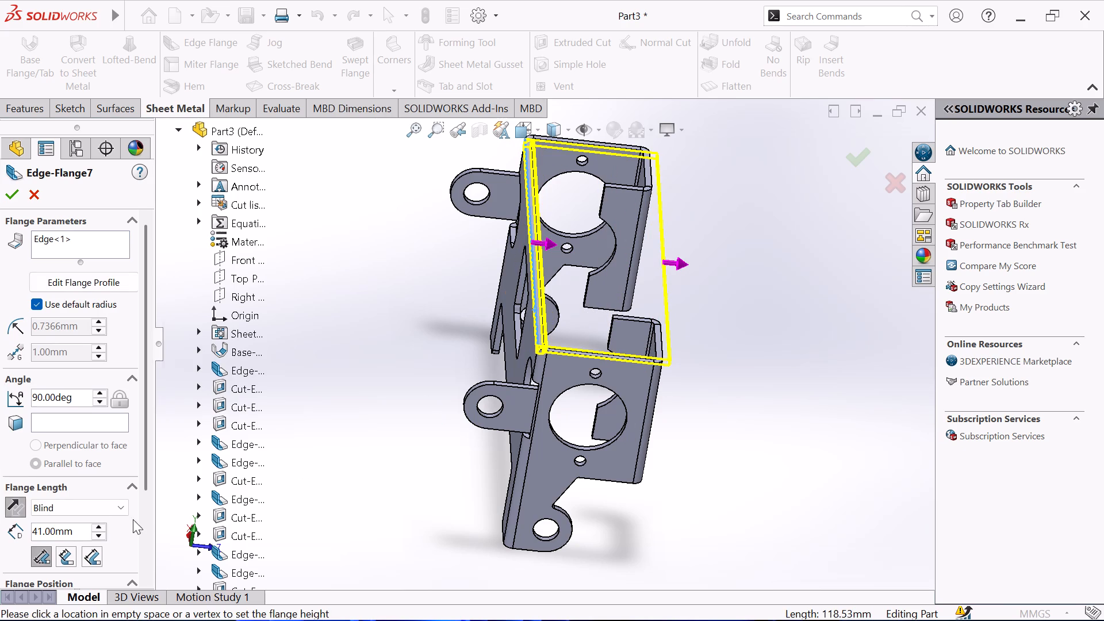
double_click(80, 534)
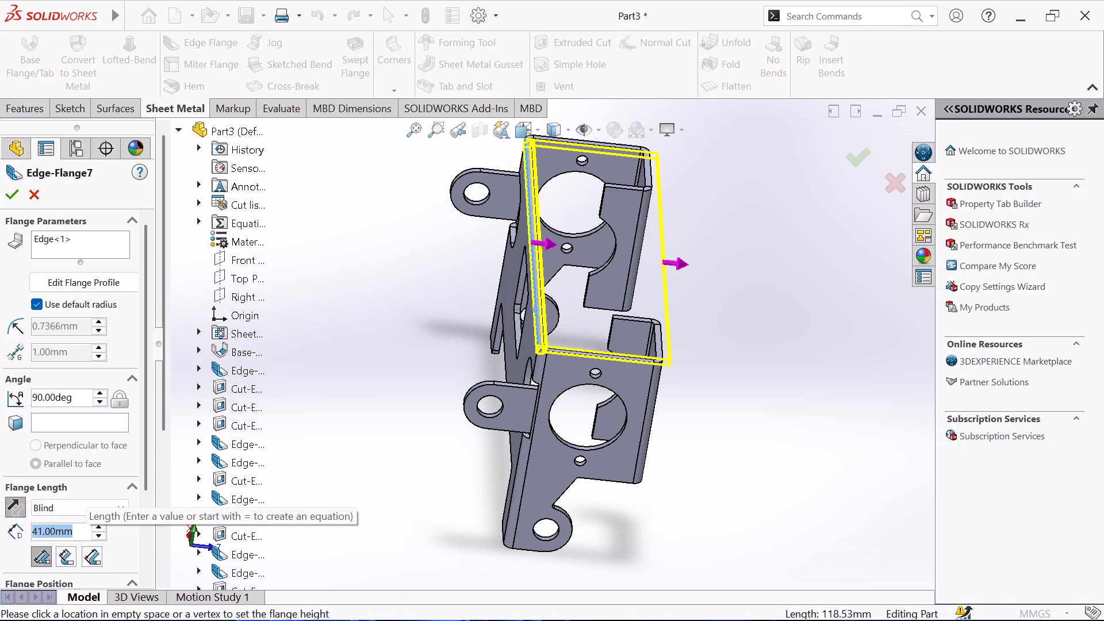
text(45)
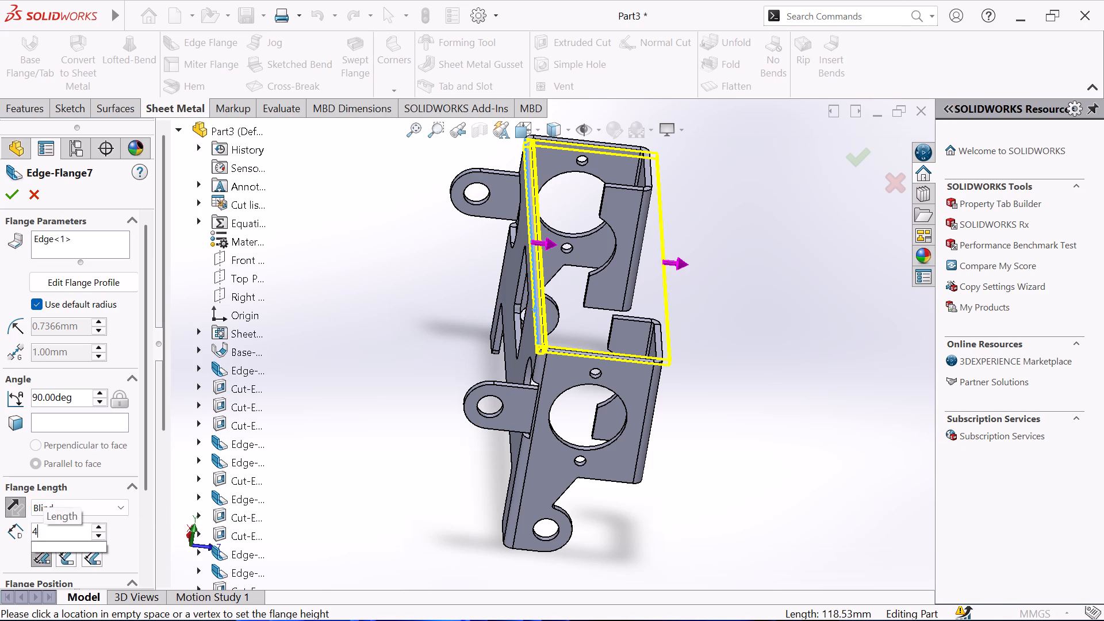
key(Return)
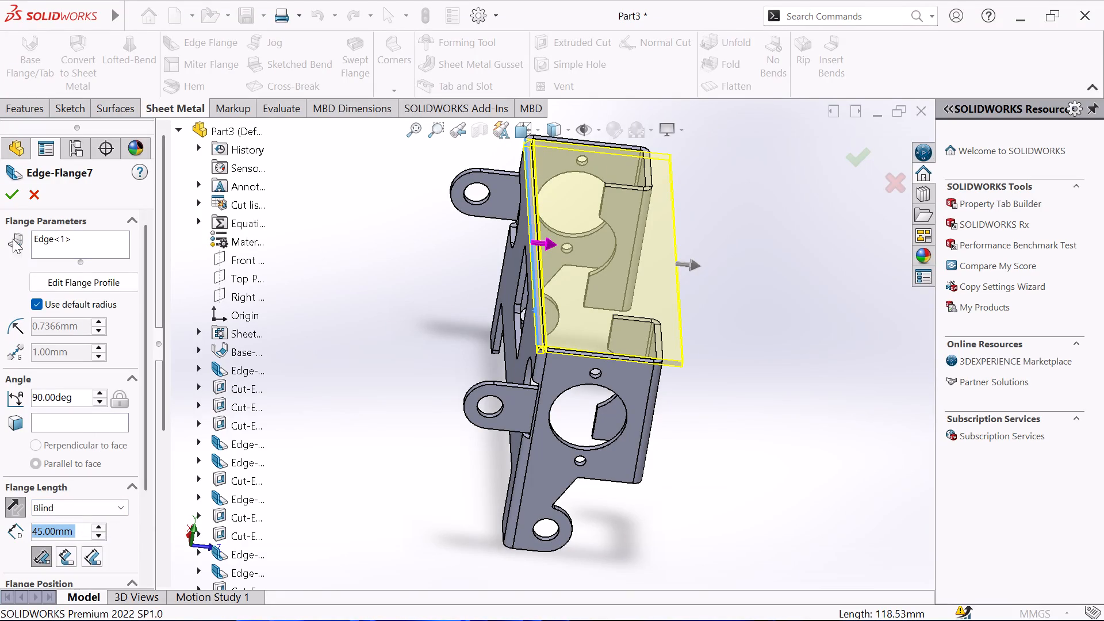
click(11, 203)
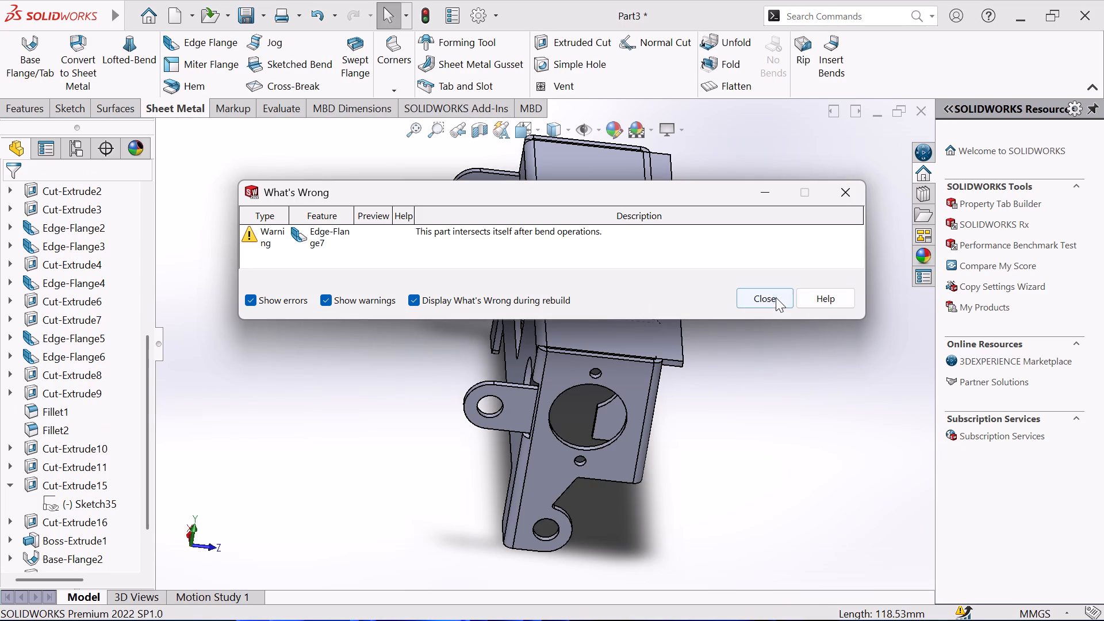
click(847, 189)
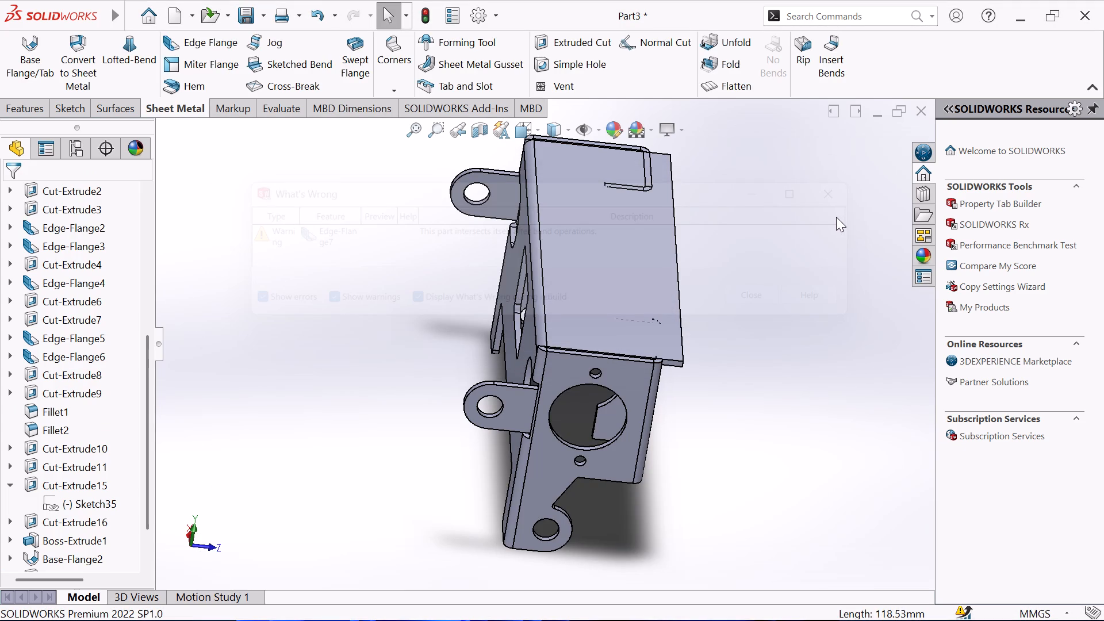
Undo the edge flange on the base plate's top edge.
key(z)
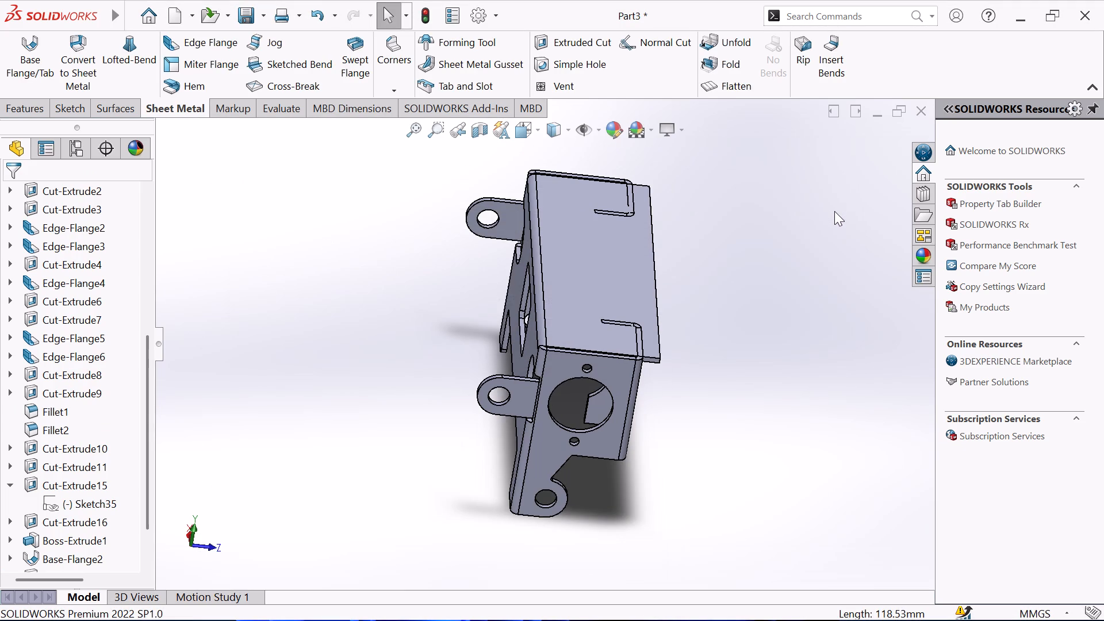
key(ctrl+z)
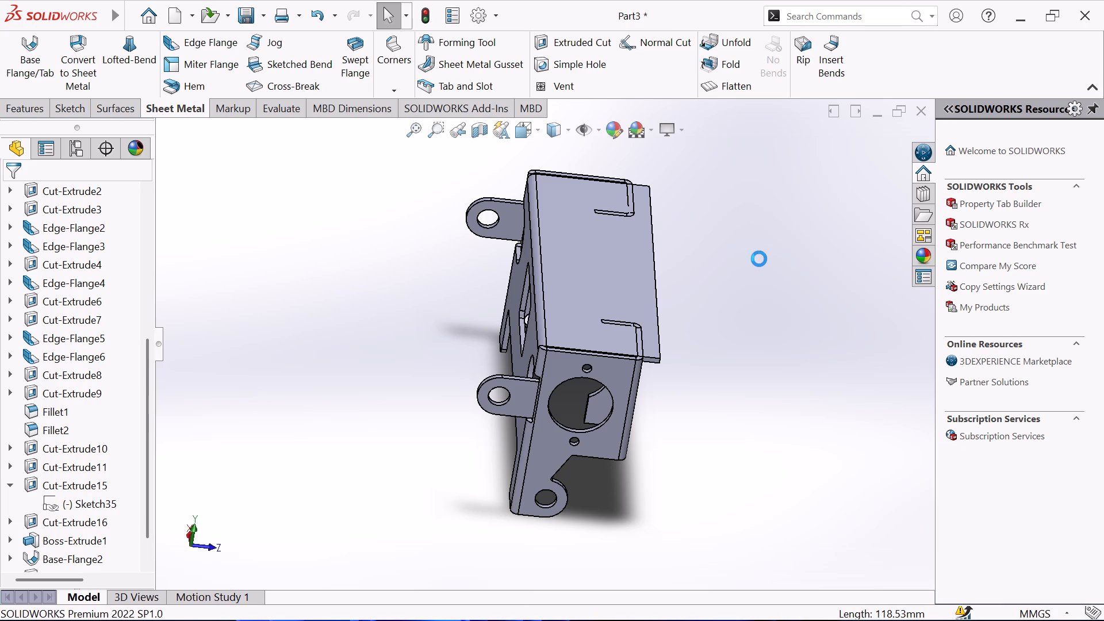
Add a 90-degree edge flange with a blind length of 30.89 mm along the base plate's top edge, between the side flanges.
scroll(616, 232, up, 1)
middle_drag(604, 231, 540, 264)
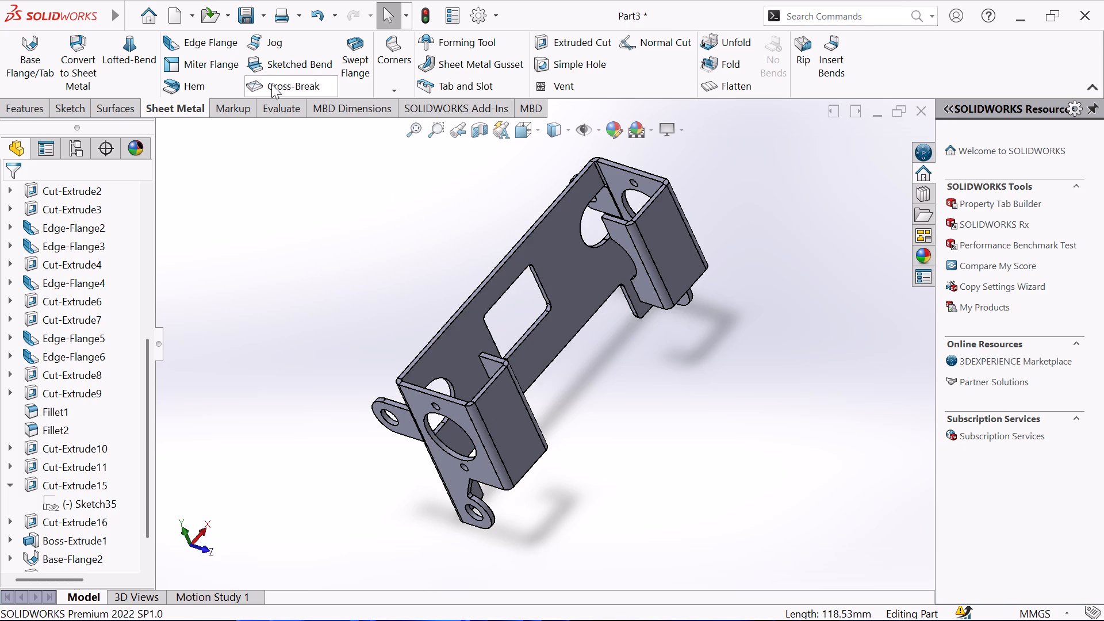
click(233, 48)
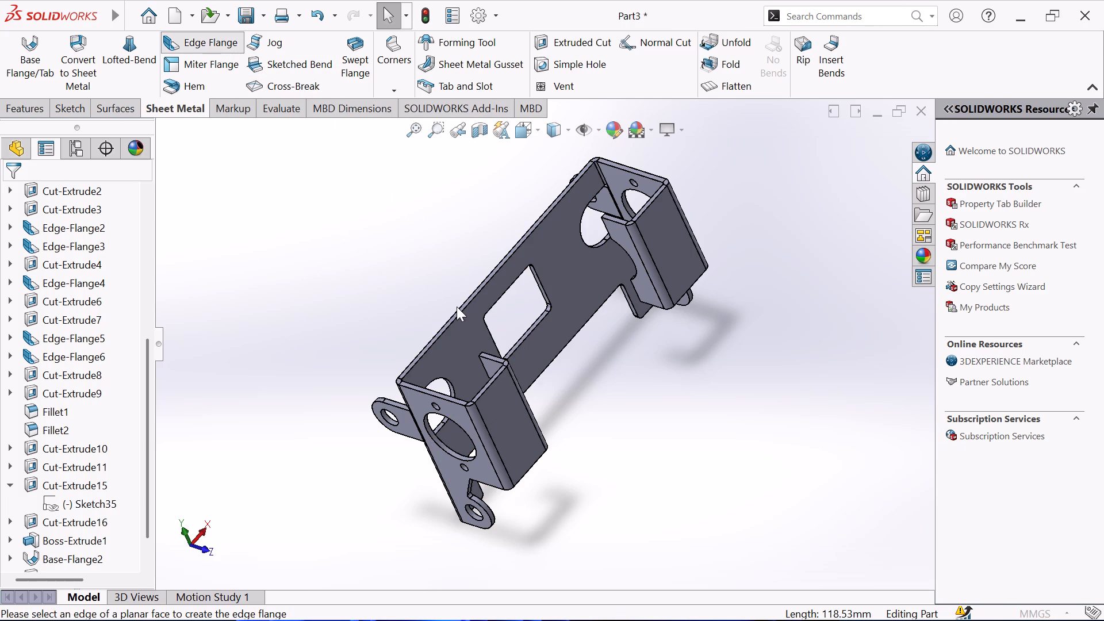
click(463, 309)
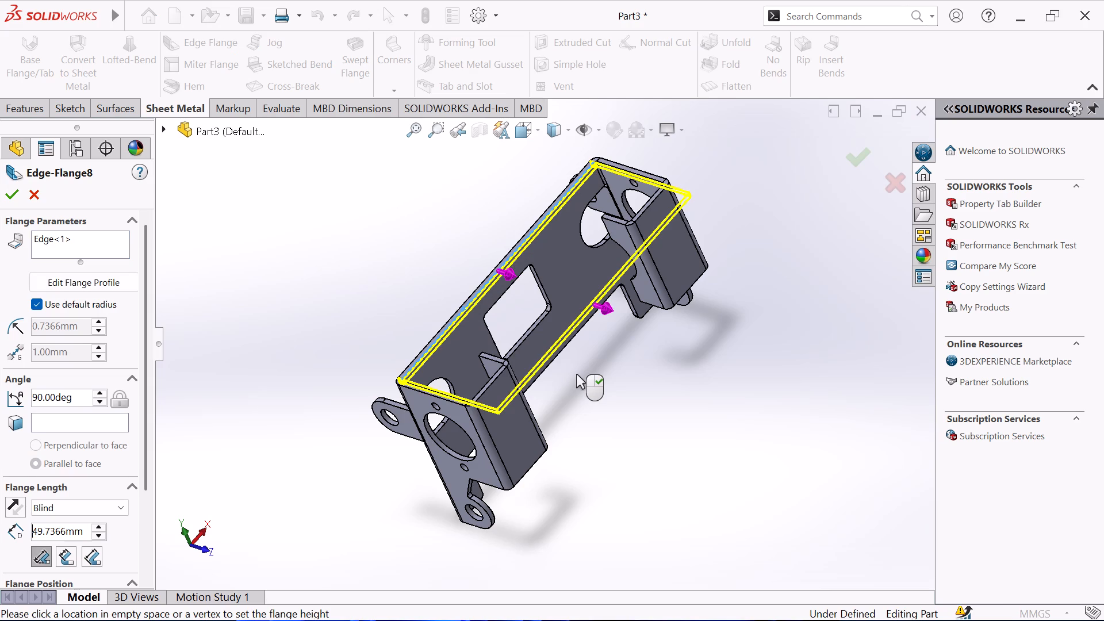
click(577, 374)
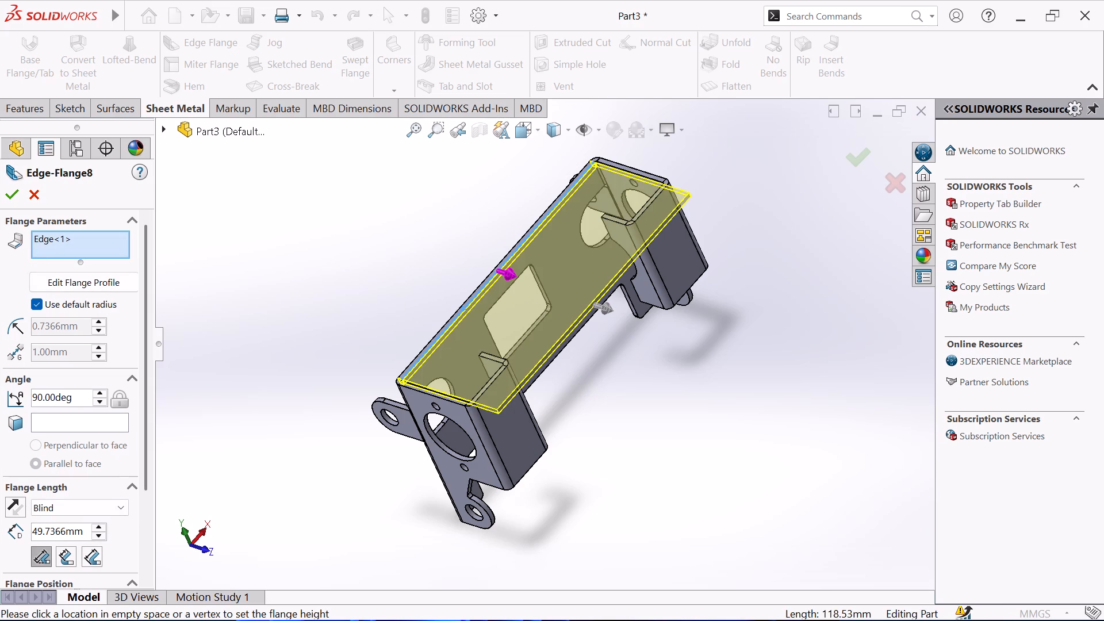
double_click(85, 531)
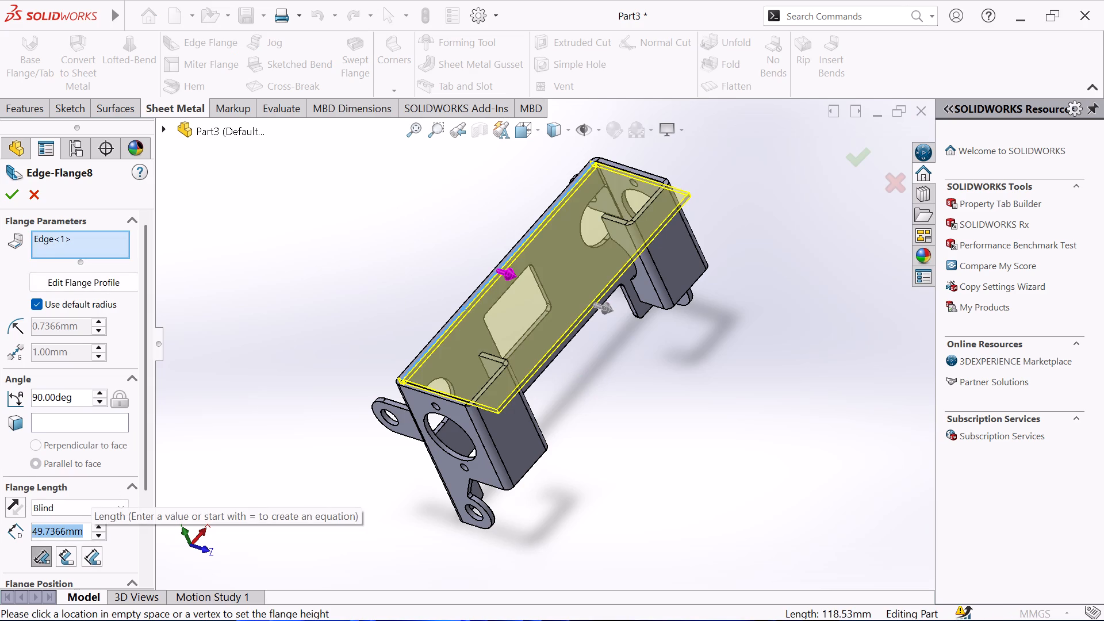
text(30.)
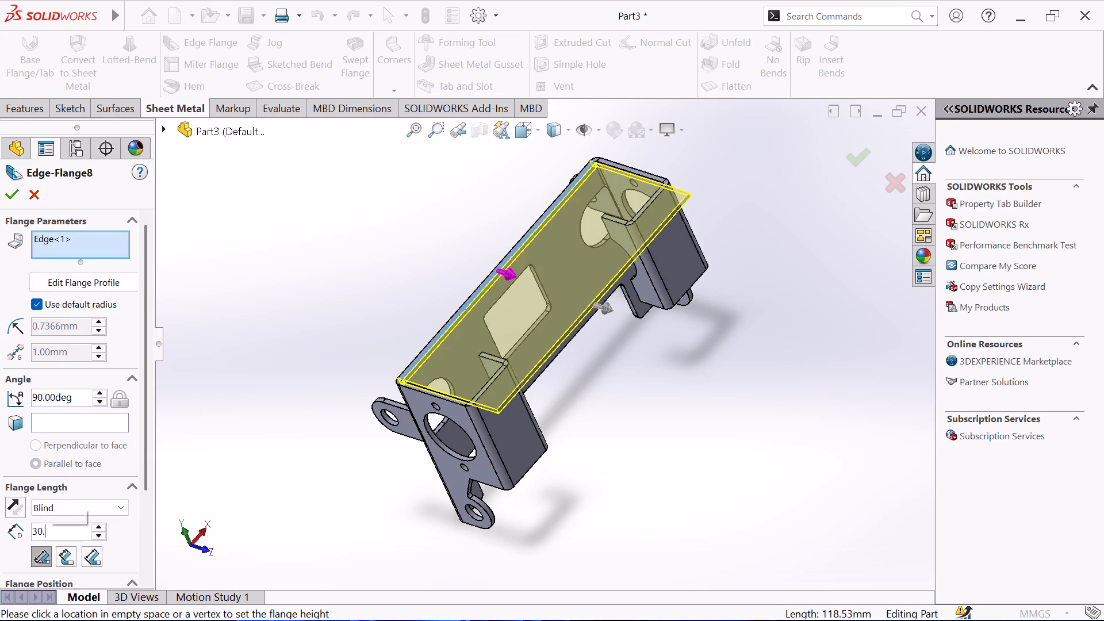
text(89)
key(Return)
key(Return)
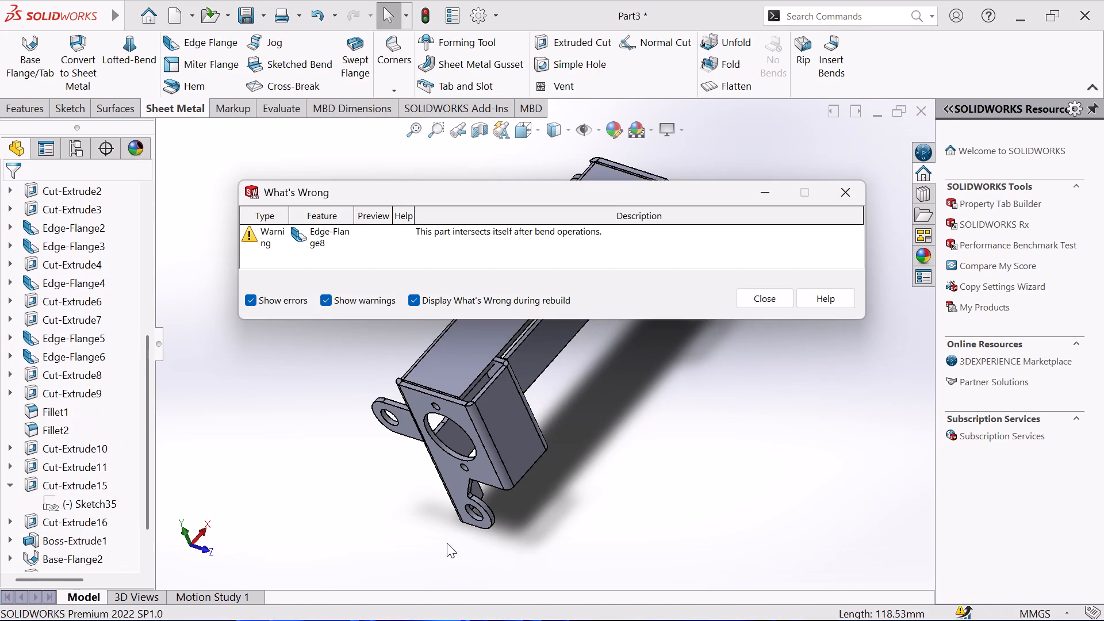
click(761, 304)
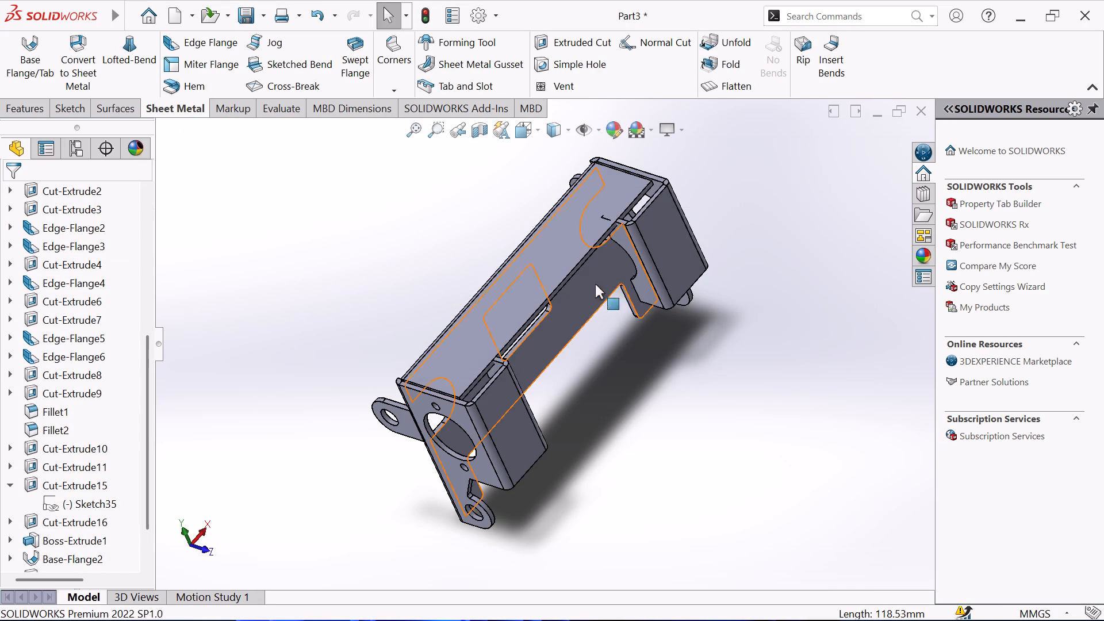
Start a sketch on the new top flange's face and draw a vertical centerline through the origin, extending beyond both sides of the bracket.
click(531, 264)
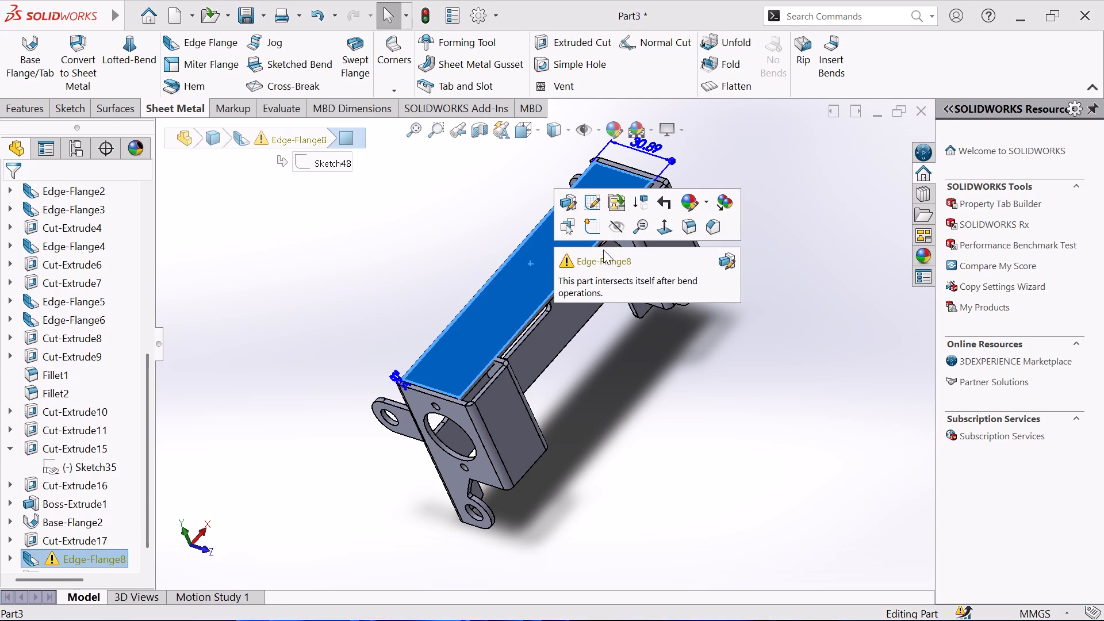
click(588, 228)
click(576, 241)
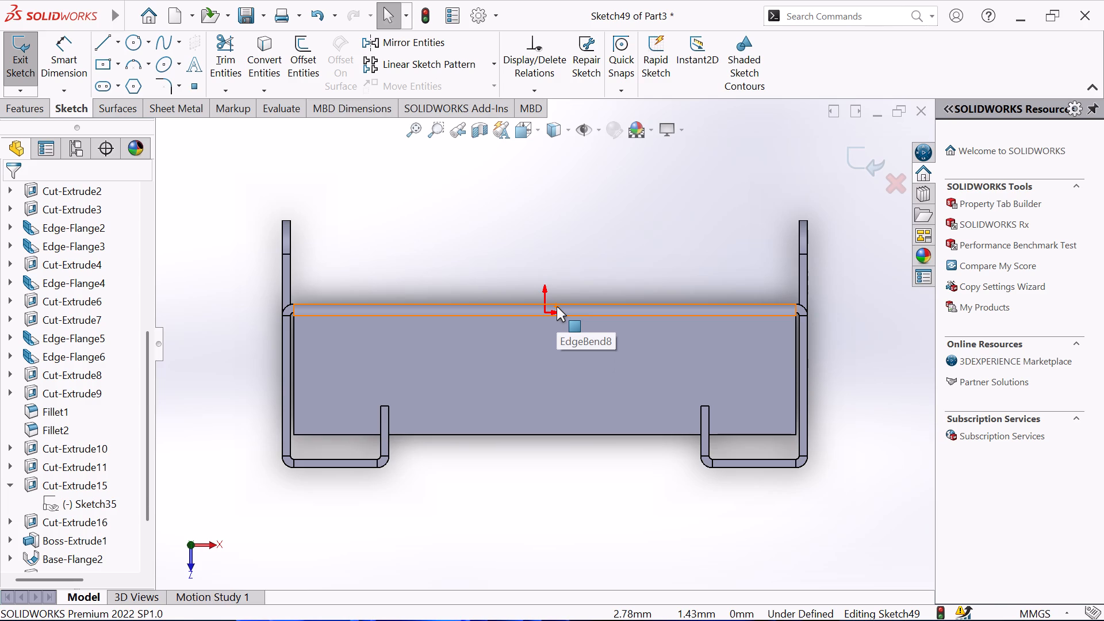
click(120, 43)
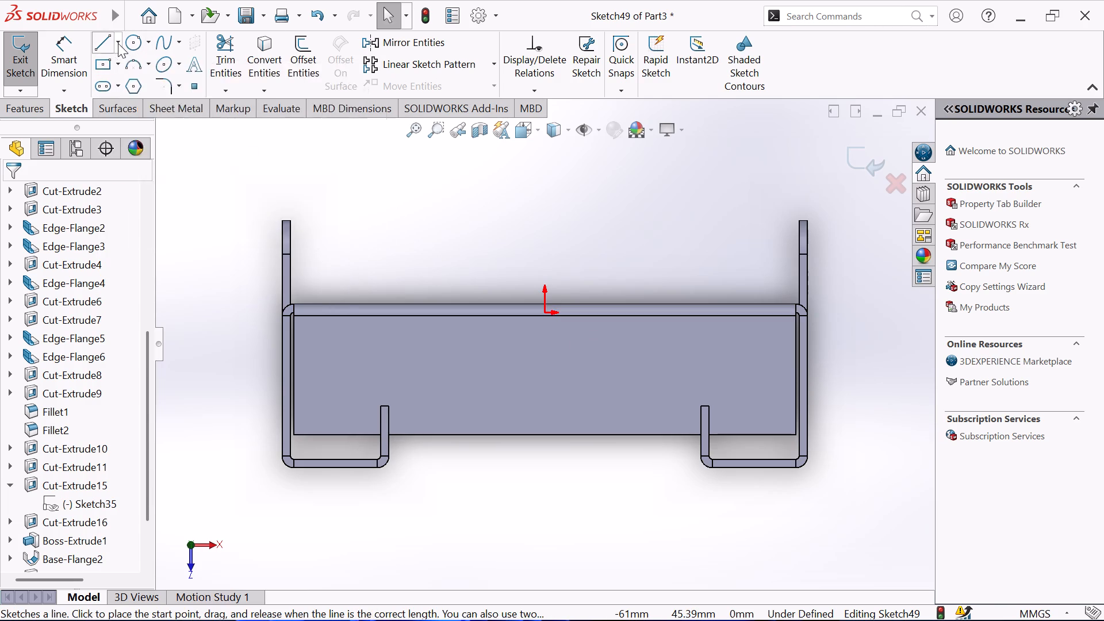
click(117, 43)
click(106, 85)
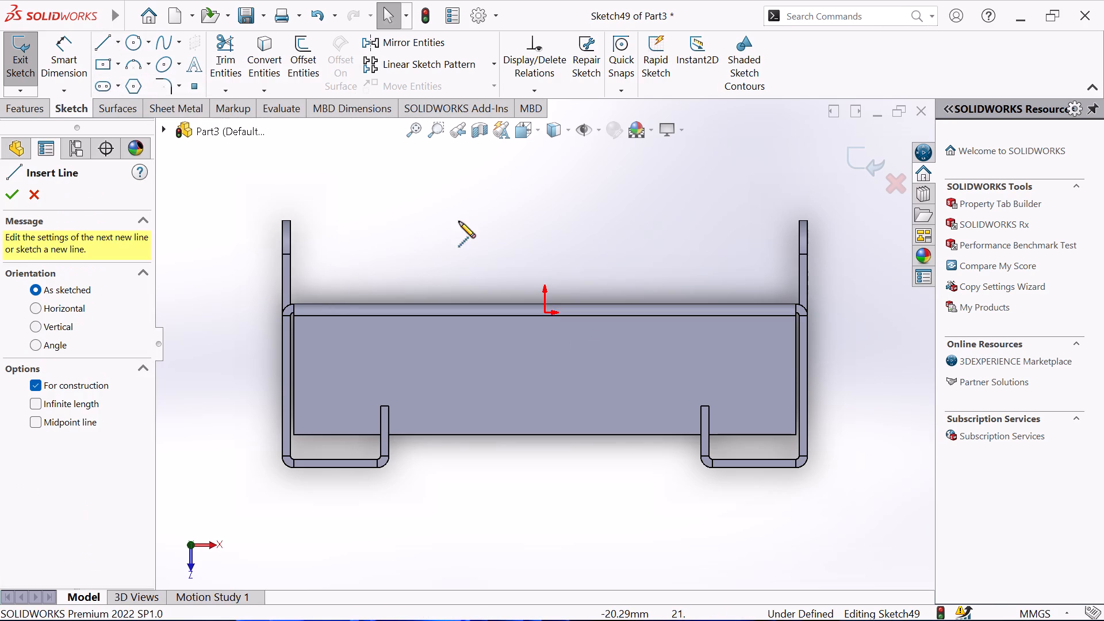
click(547, 183)
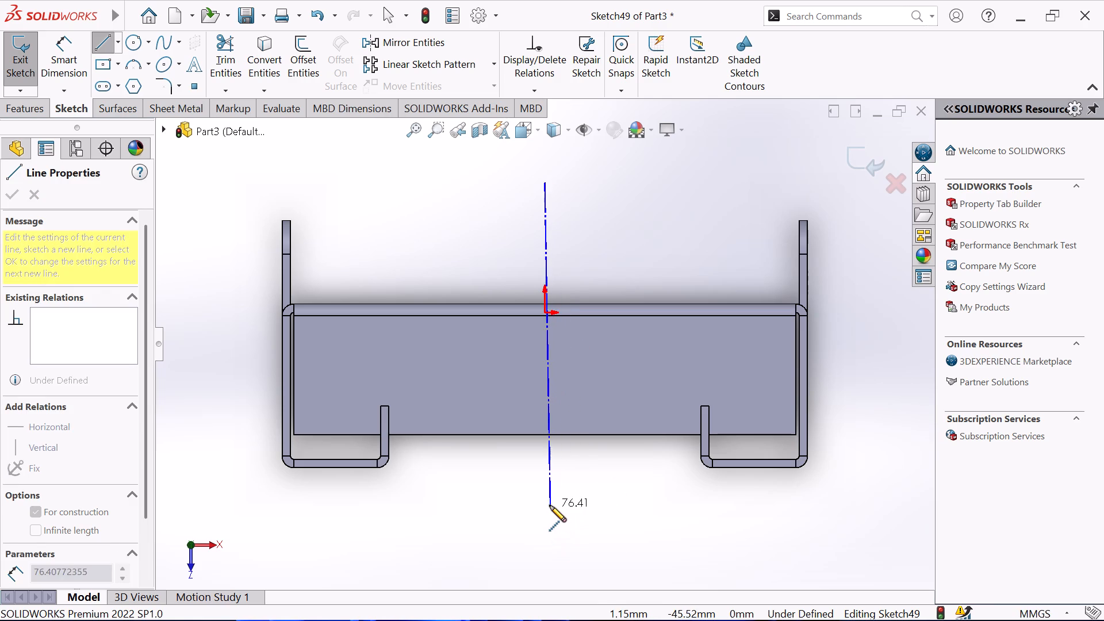
click(545, 494)
right_click(608, 495)
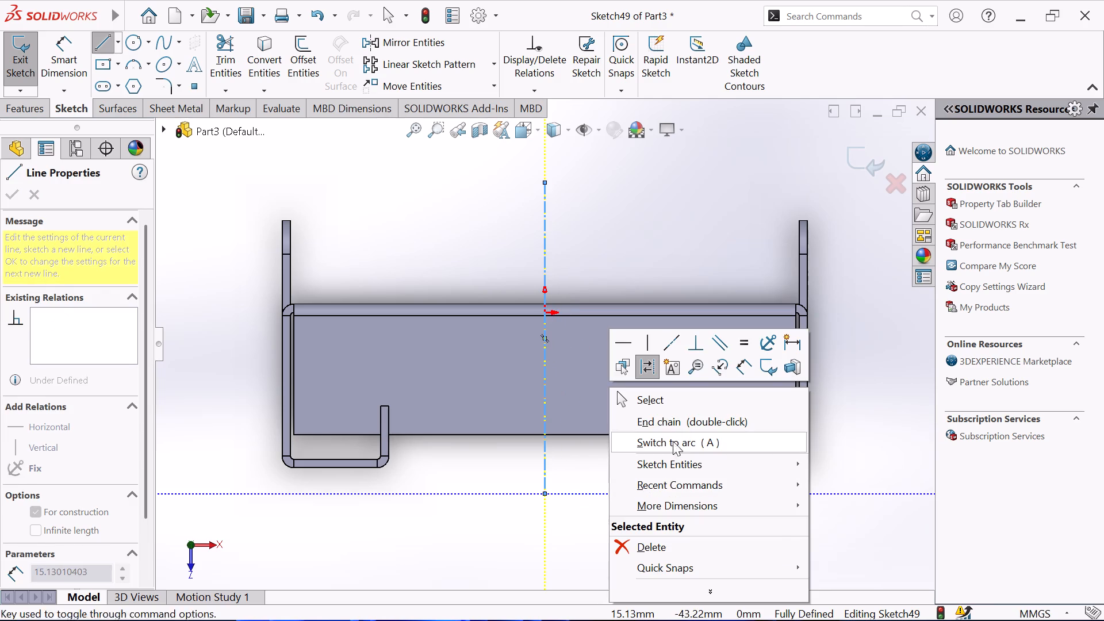
click(667, 404)
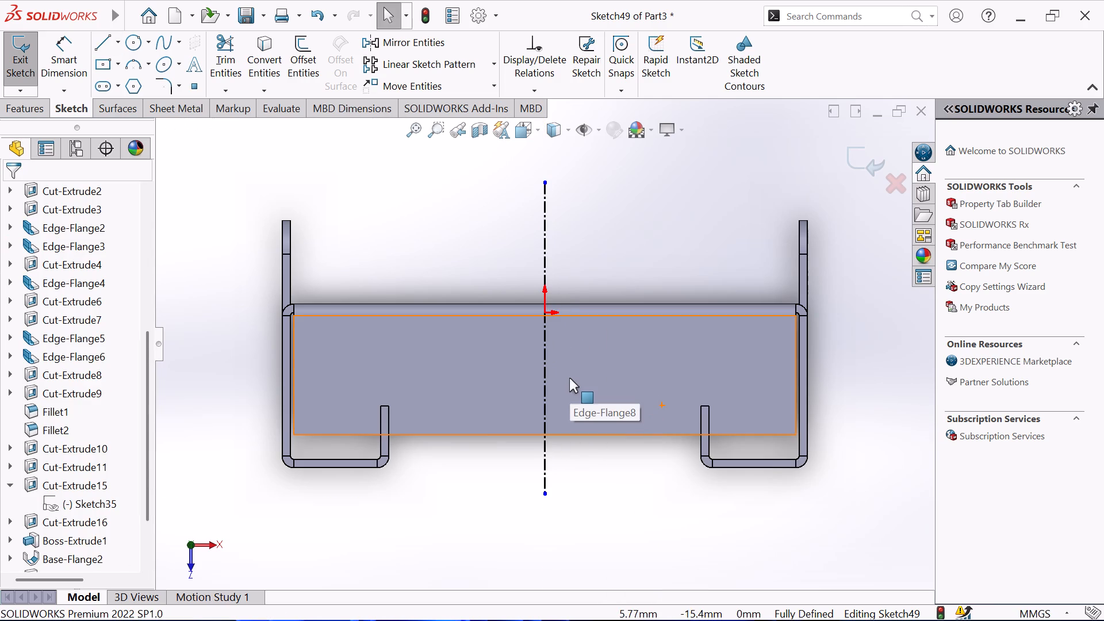
Sketch a corner rectangle about 87 mm by 17 mm across the centerline, with its long lower side on the flange's free edge.
click(113, 59)
click(118, 66)
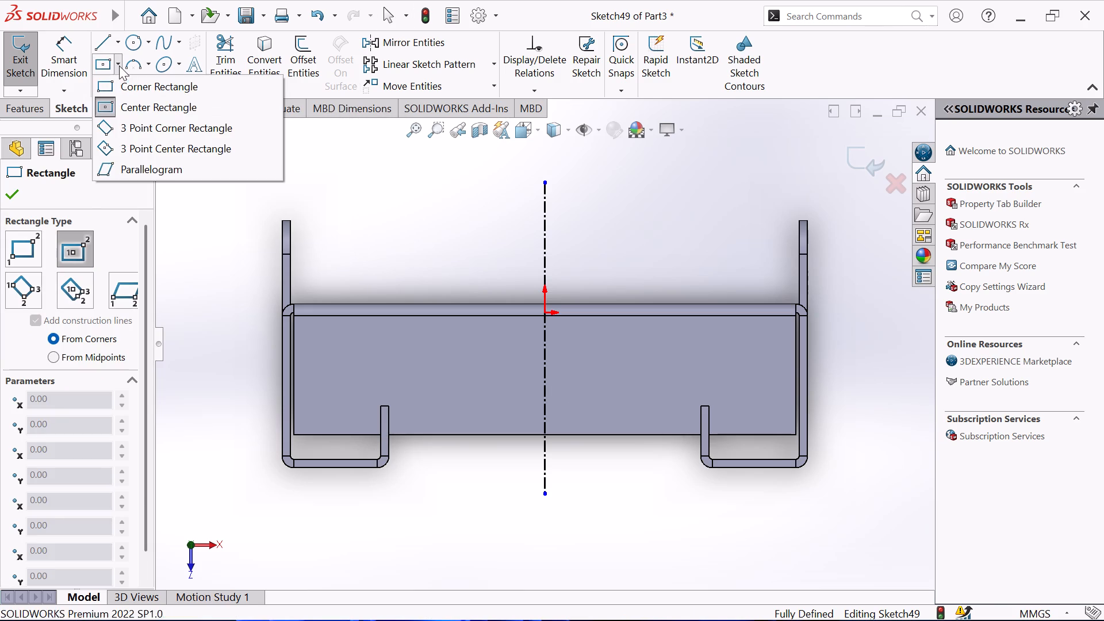
click(103, 86)
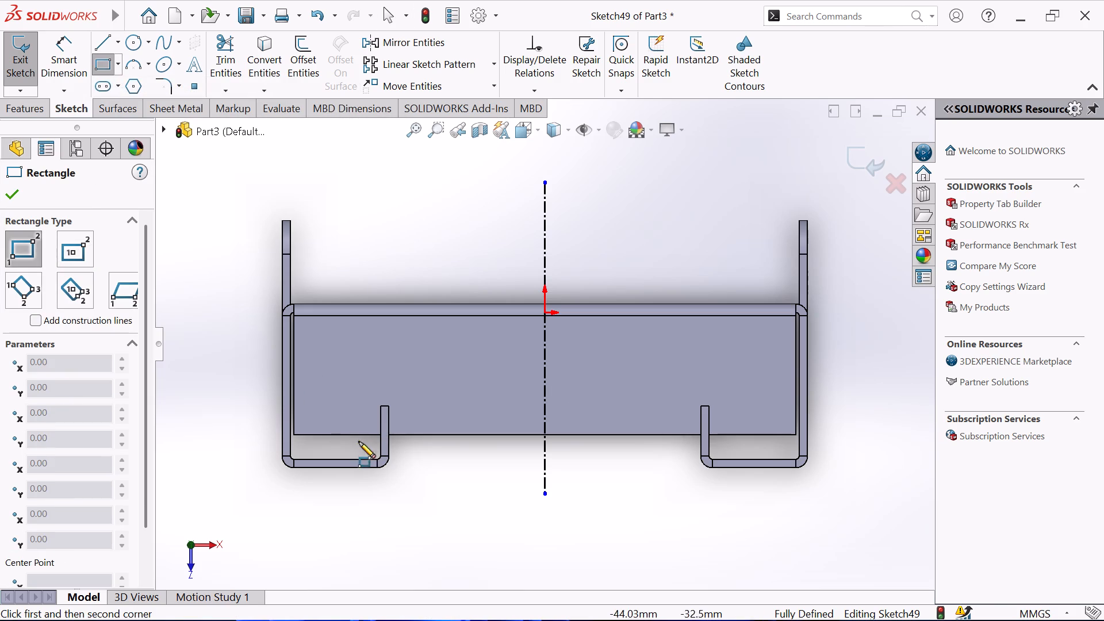
click(359, 434)
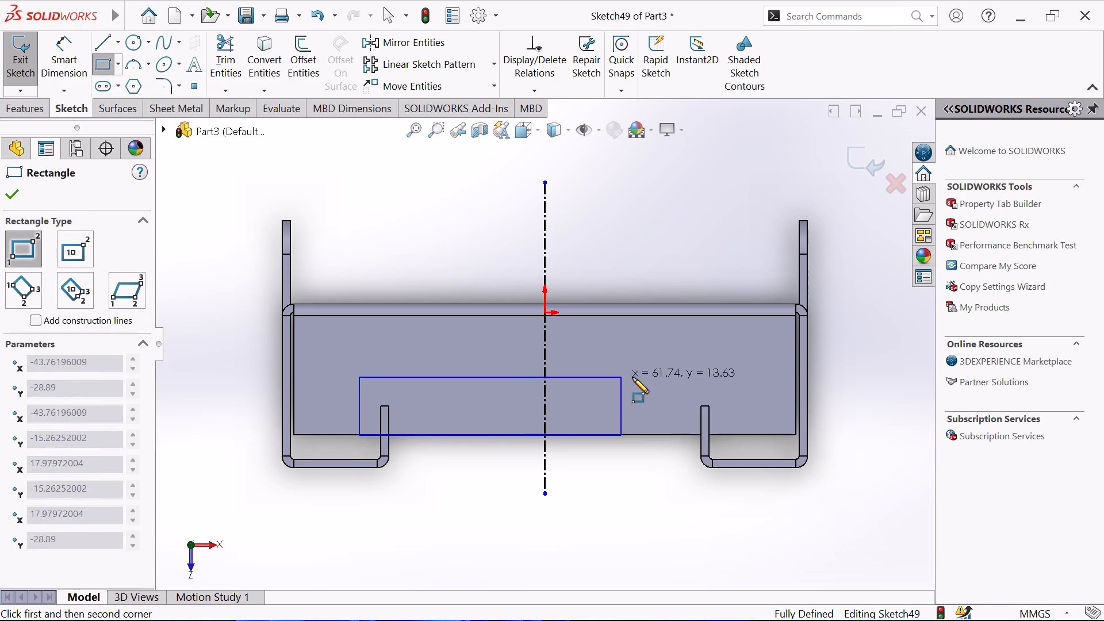
click(726, 364)
right_click(682, 229)
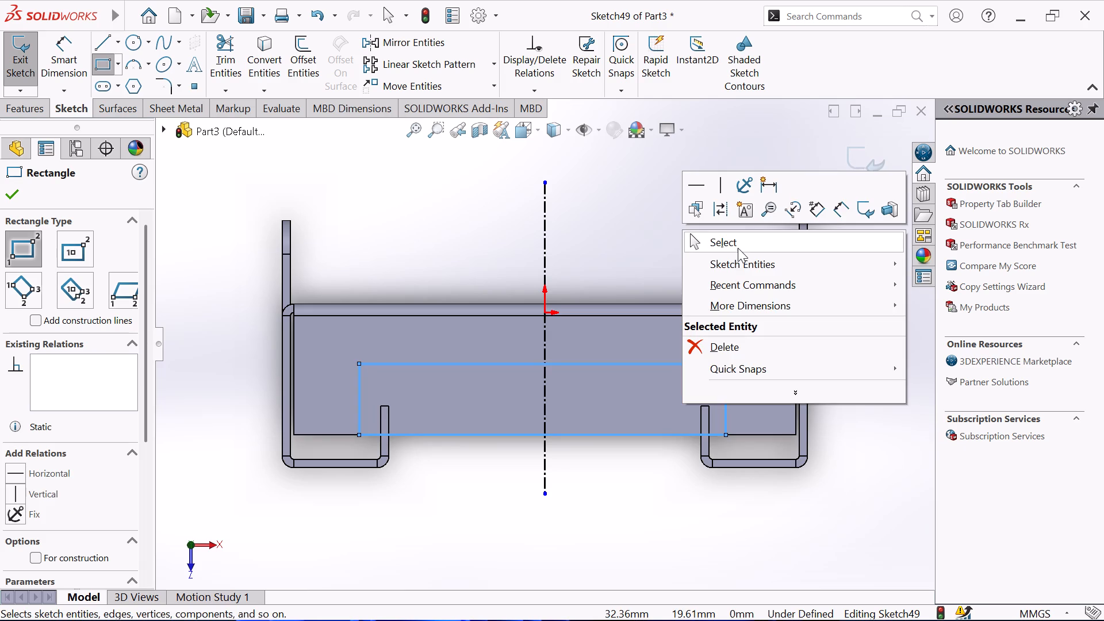
click(737, 246)
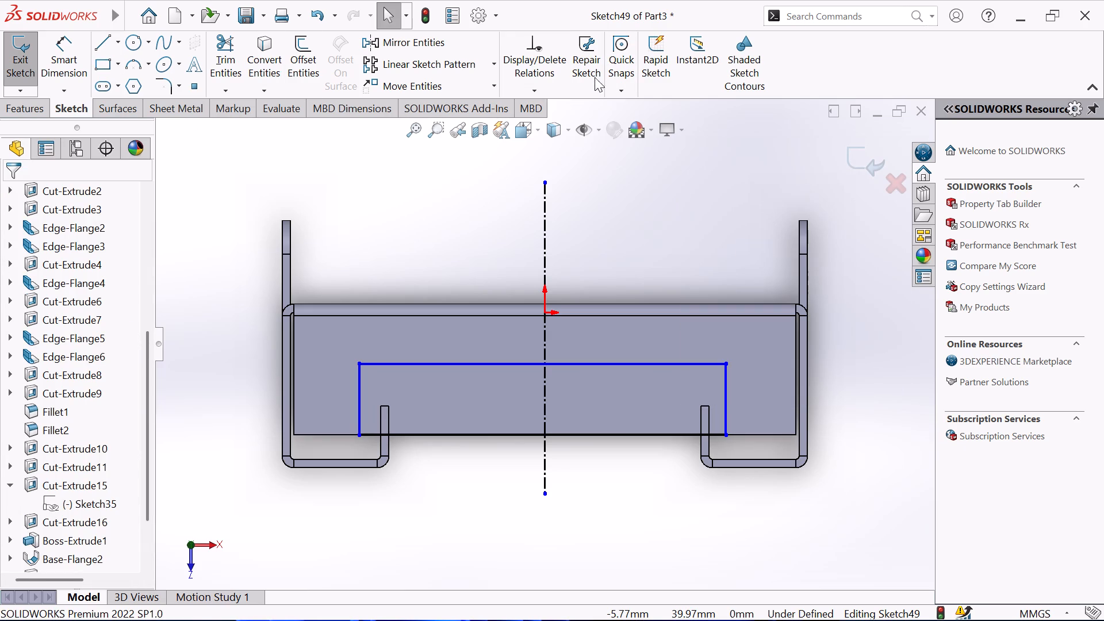
Make the rectangle's two lower corners symmetric about the vertical centerline.
click(551, 90)
click(566, 121)
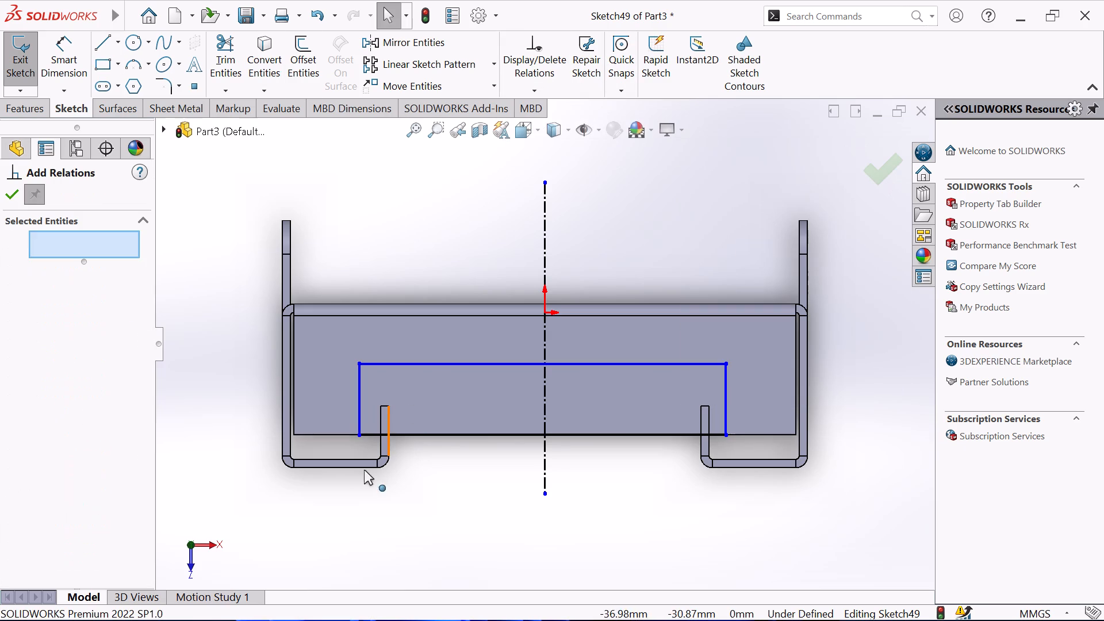
click(358, 436)
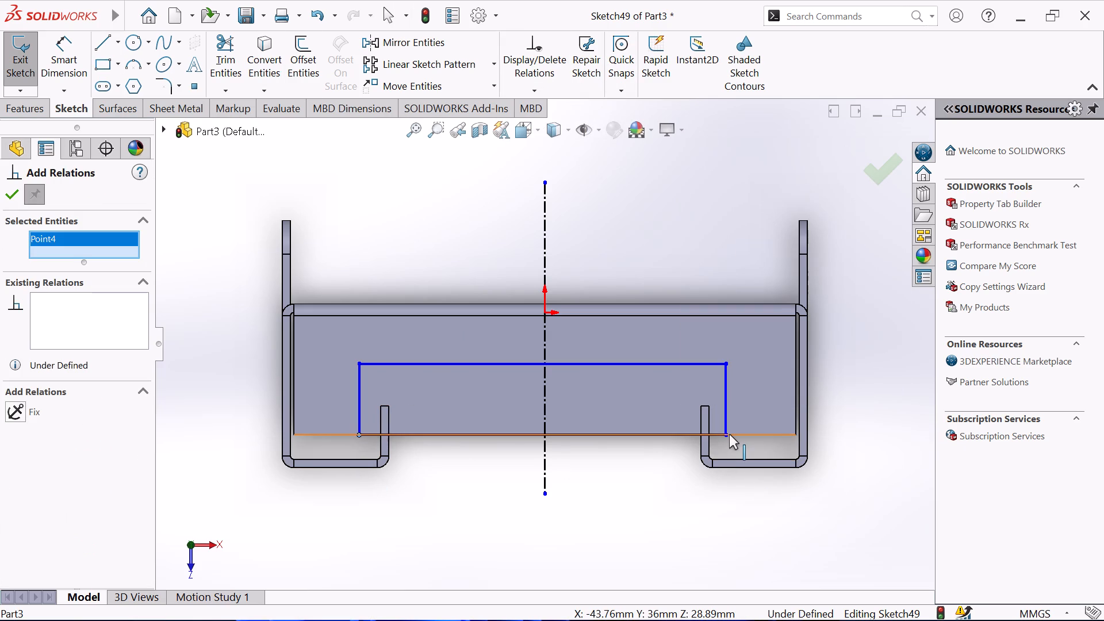
click(728, 434)
click(543, 469)
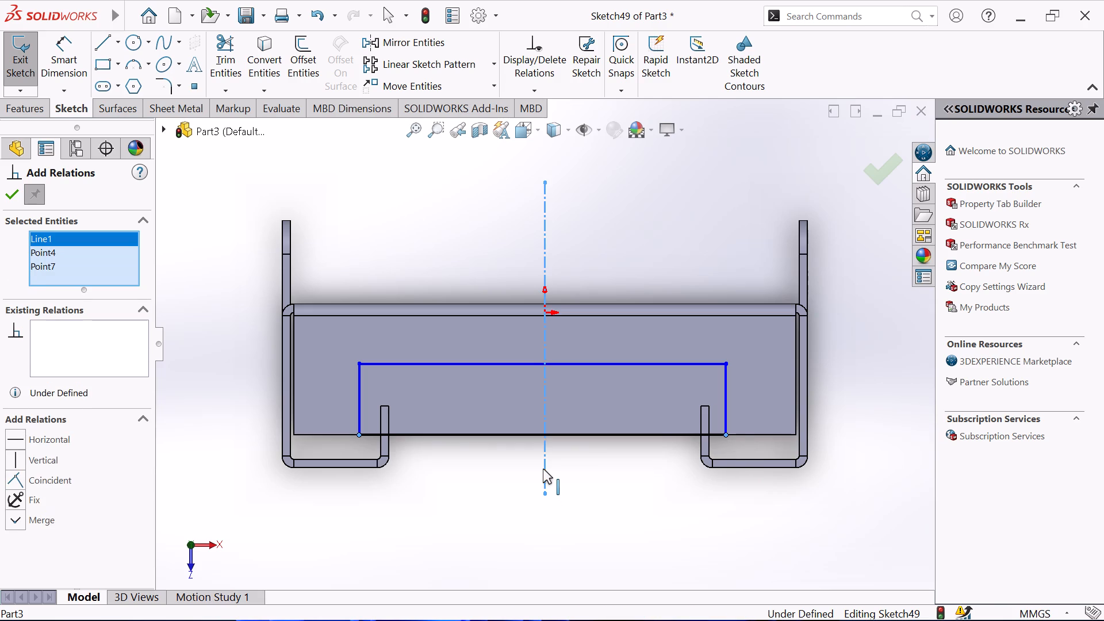
click(19, 437)
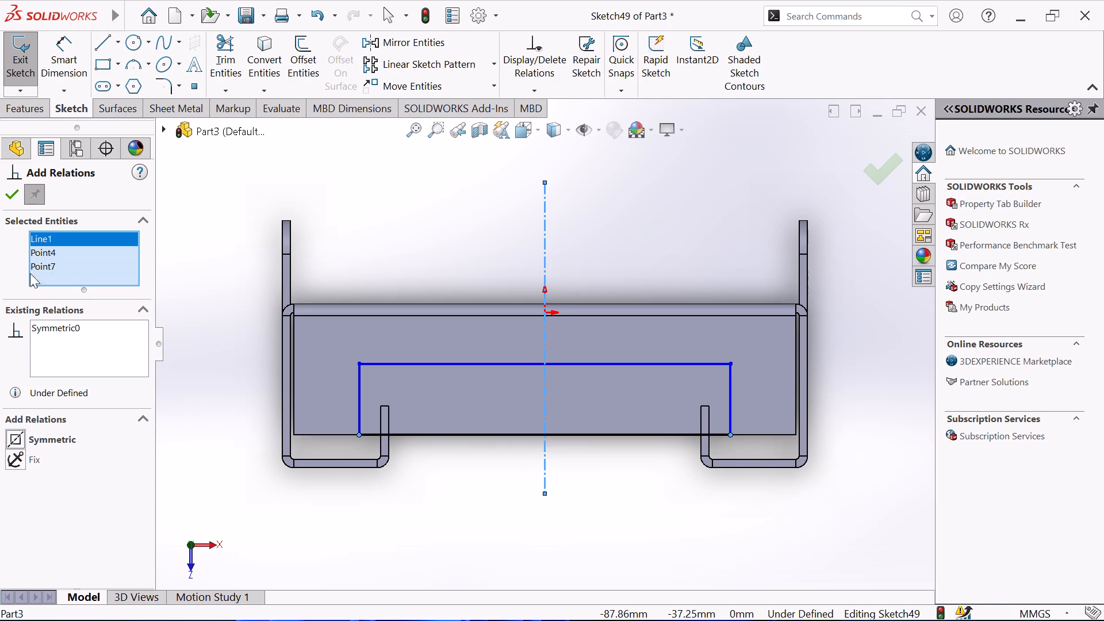
click(7, 192)
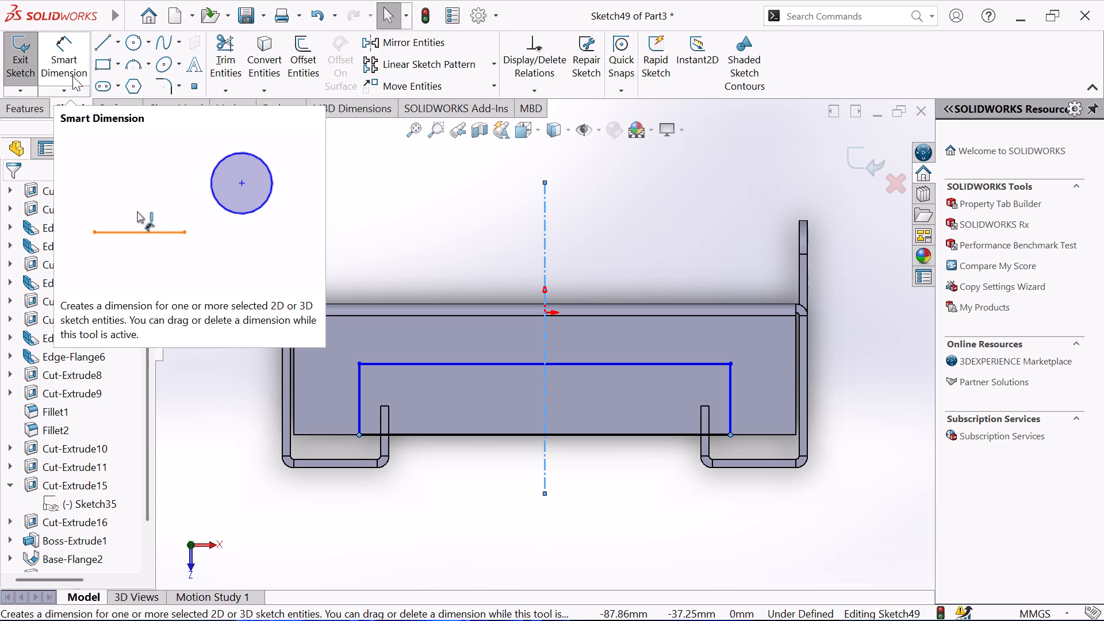
Dimension the rectangle's long lower side to 80.2 mm.
click(72, 76)
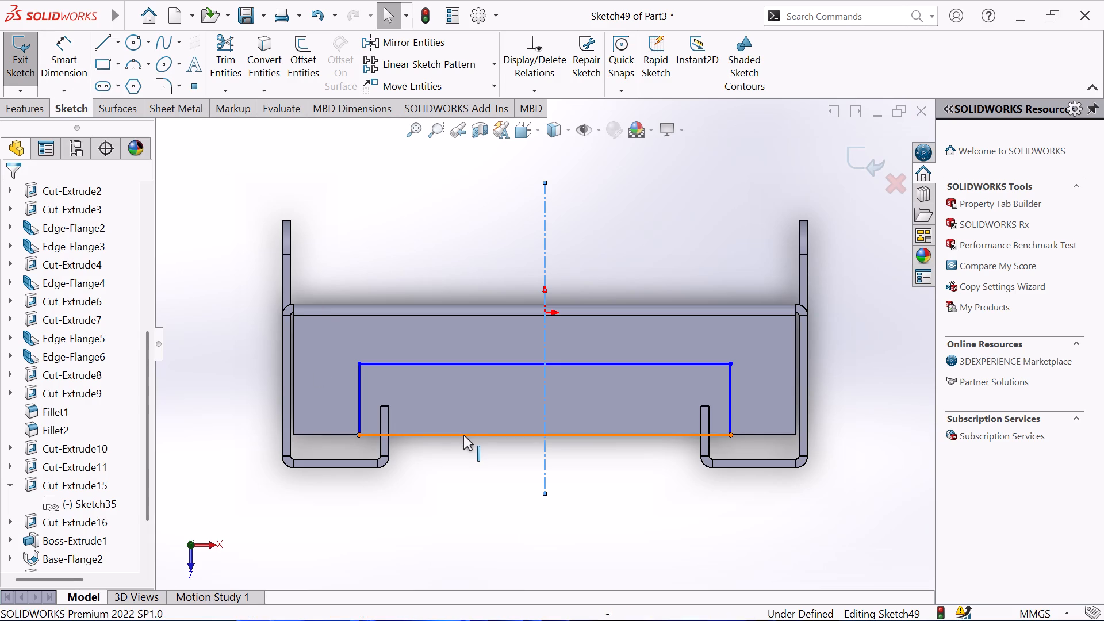
click(463, 435)
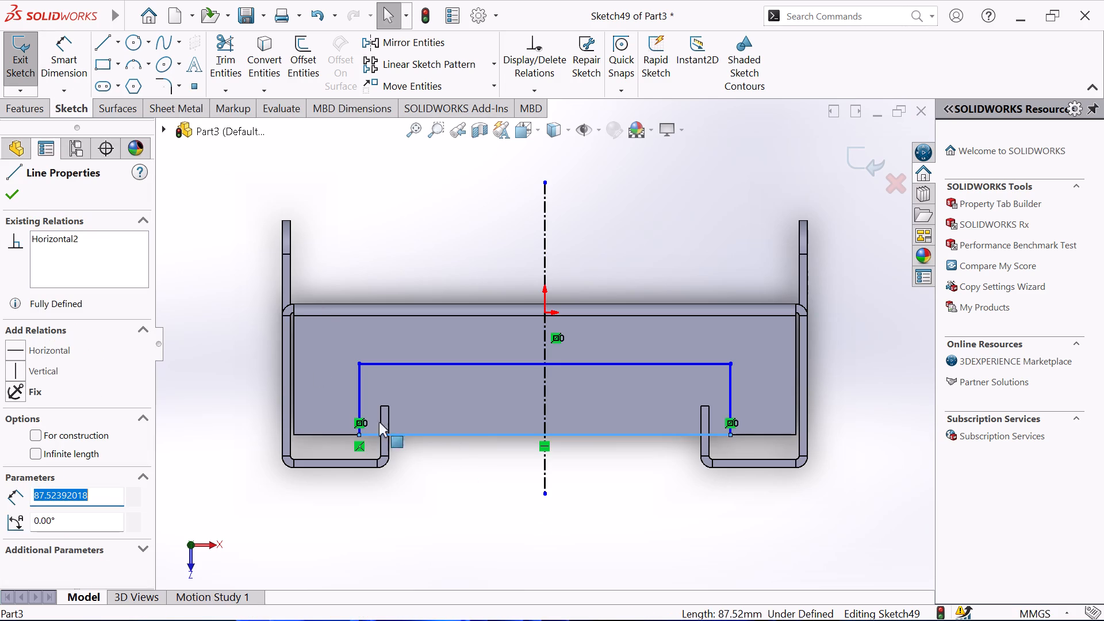
click(72, 46)
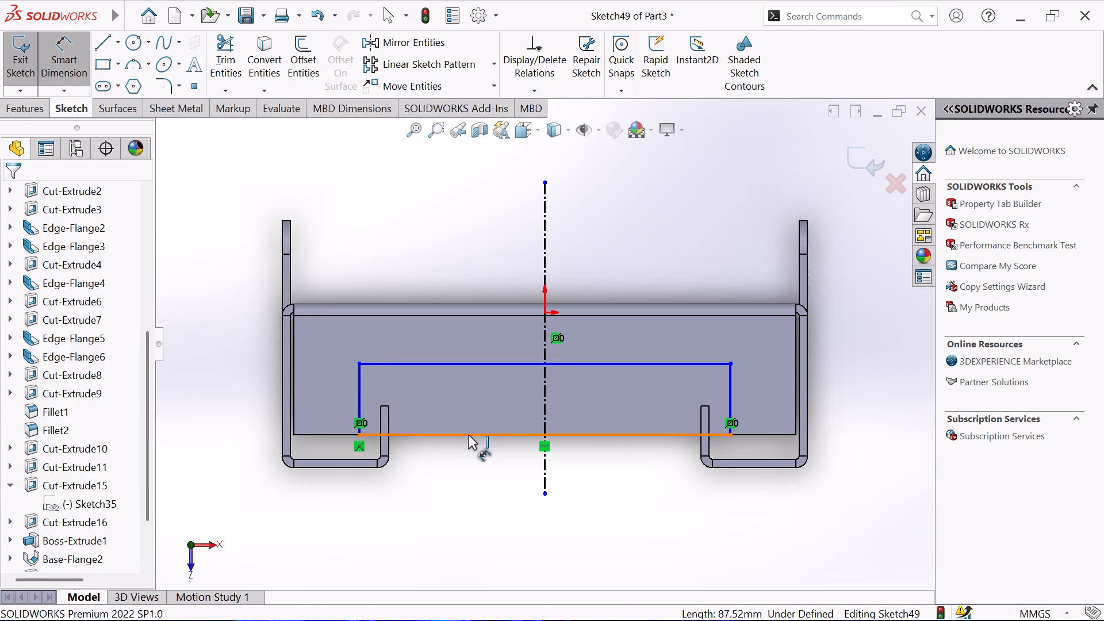
click(468, 435)
click(558, 530)
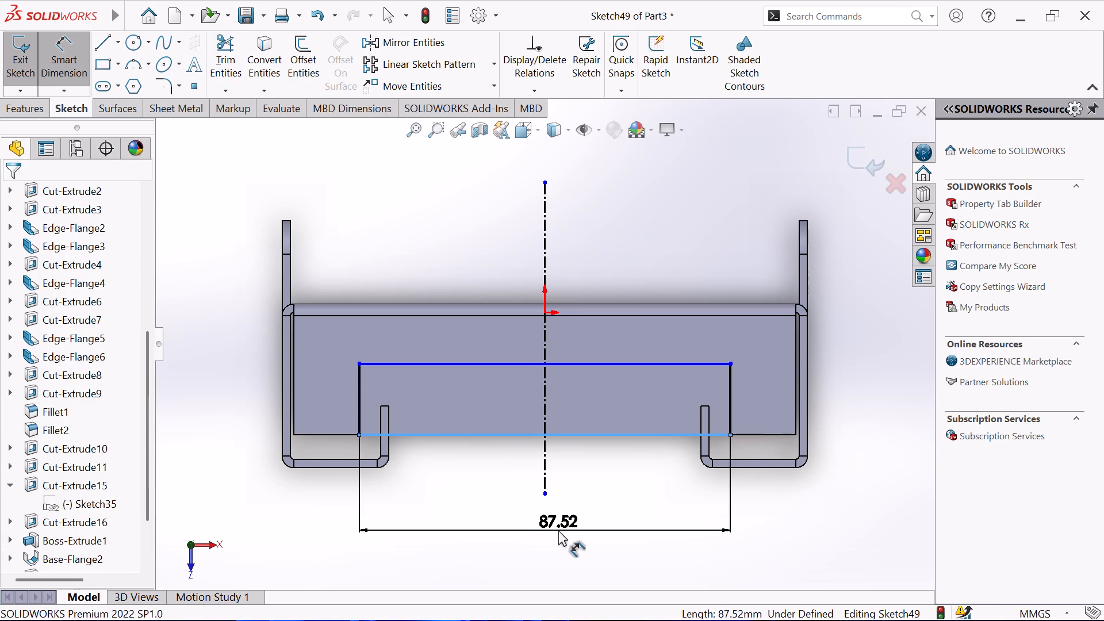
key(8)
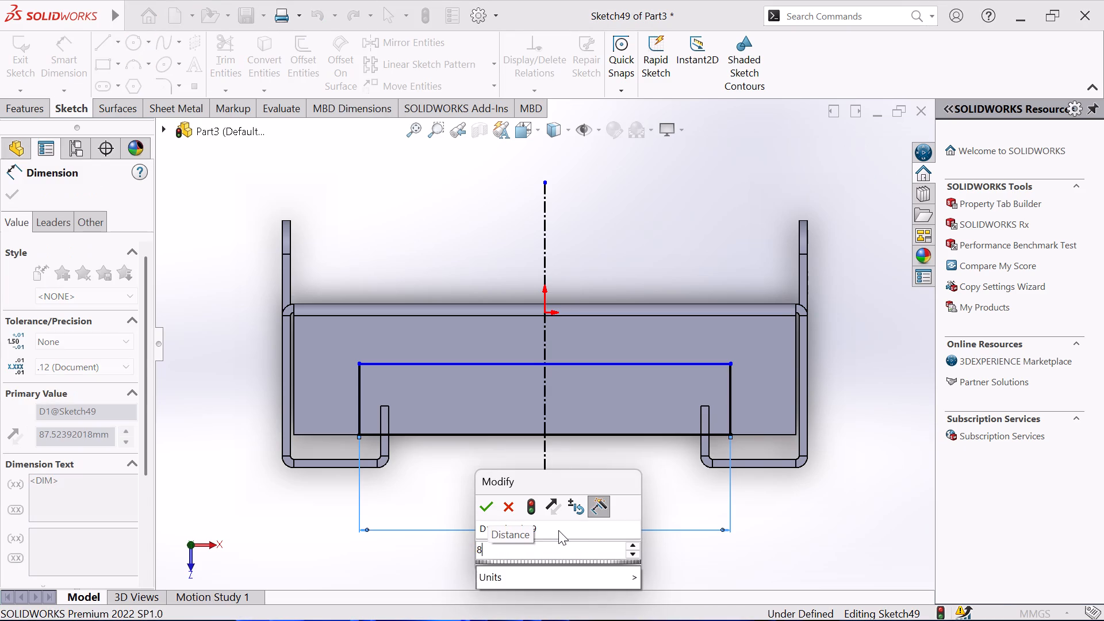
key(0)
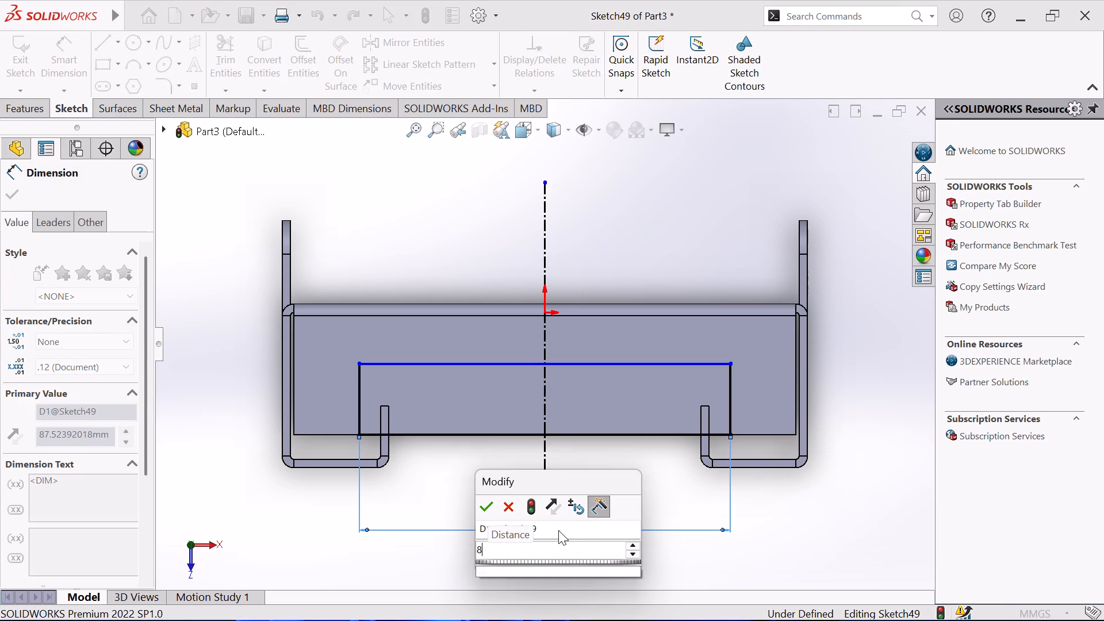
key(period)
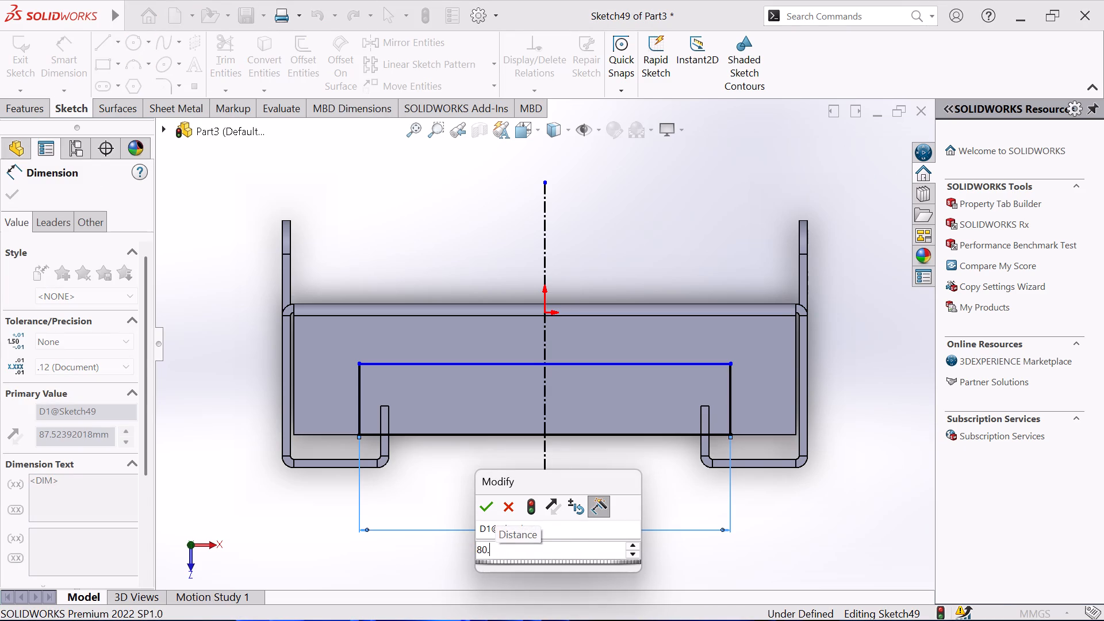
key(2)
key(Return)
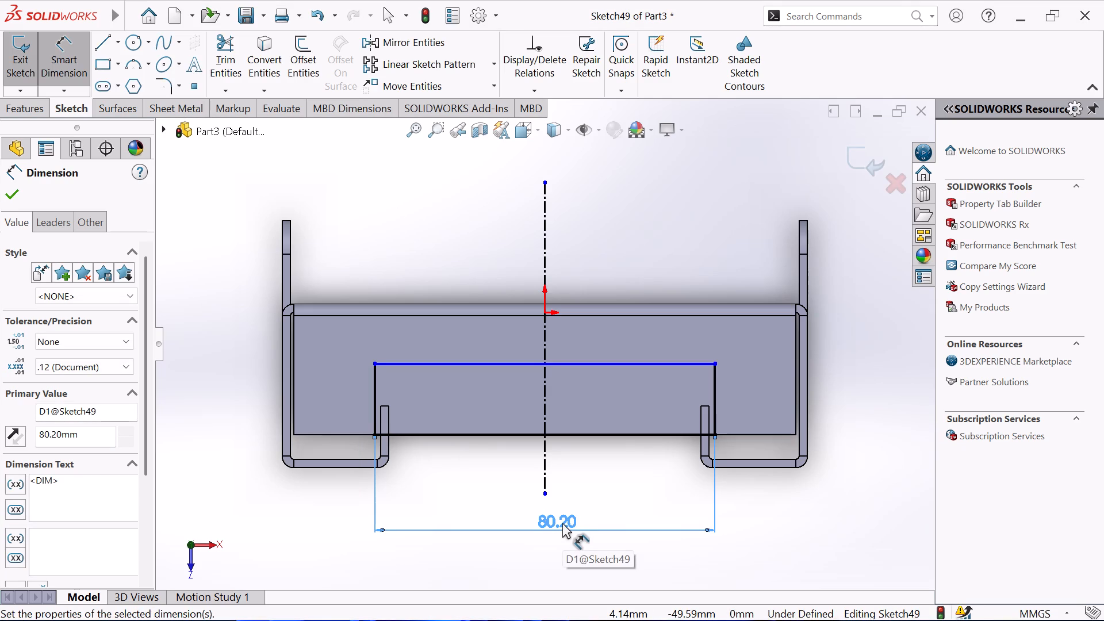
Dimension the rectangle's short vertical side to 27 mm and exit the sketch.
click(374, 400)
click(339, 389)
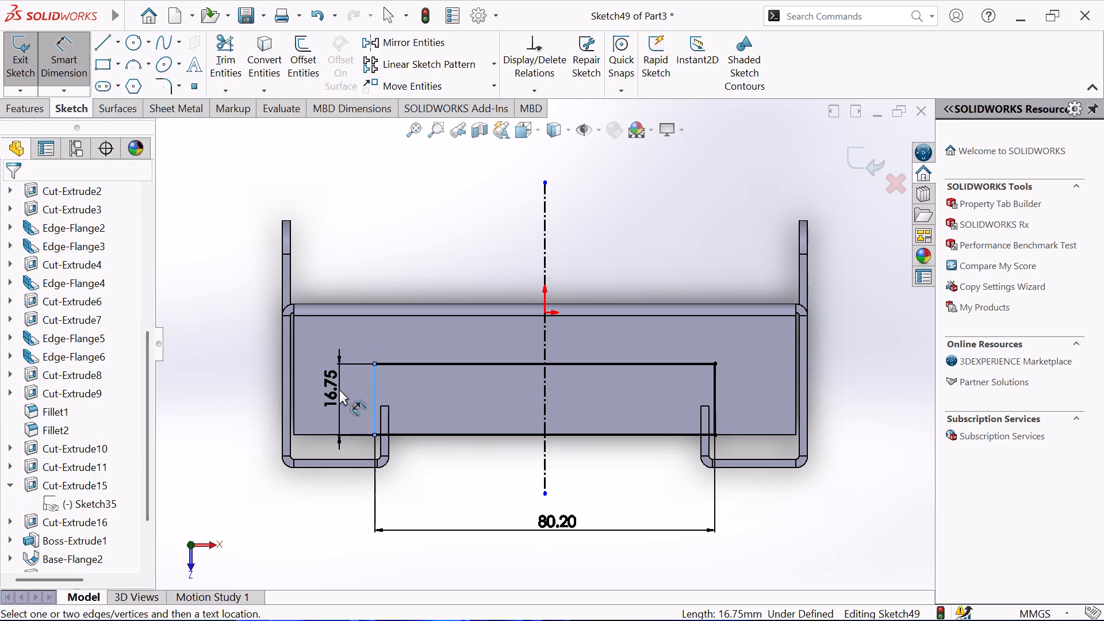
key(2)
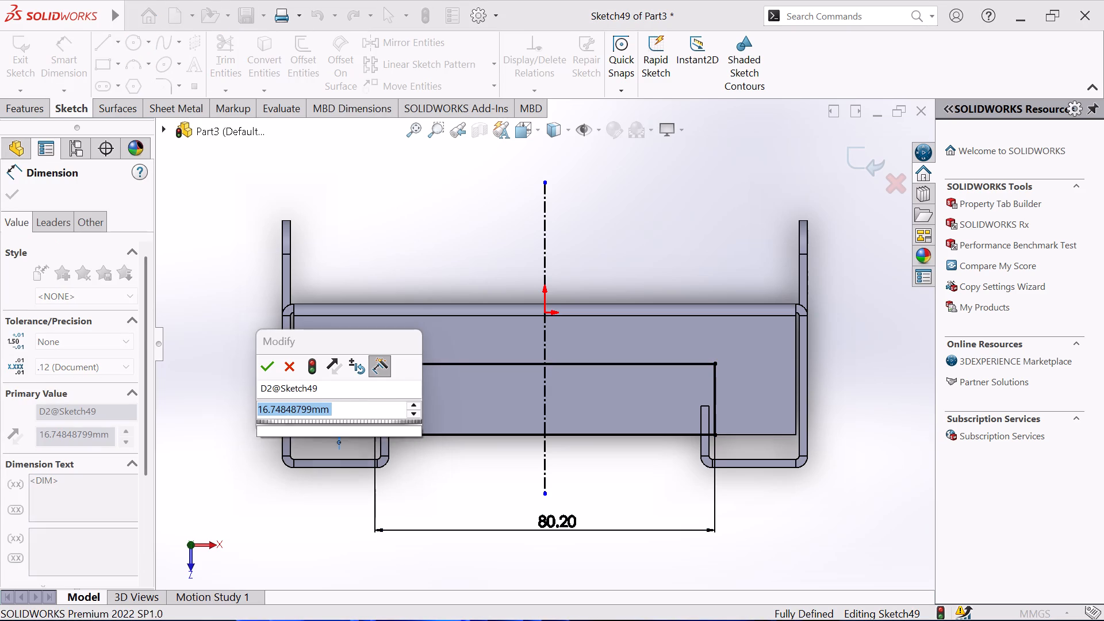
key(7)
key(Return)
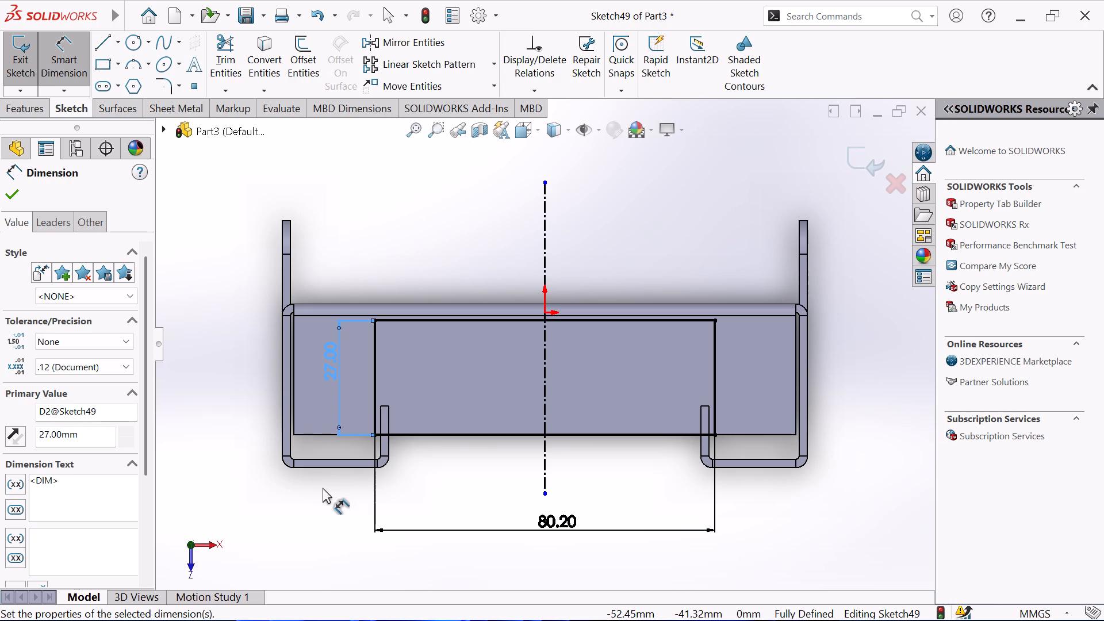
click(13, 191)
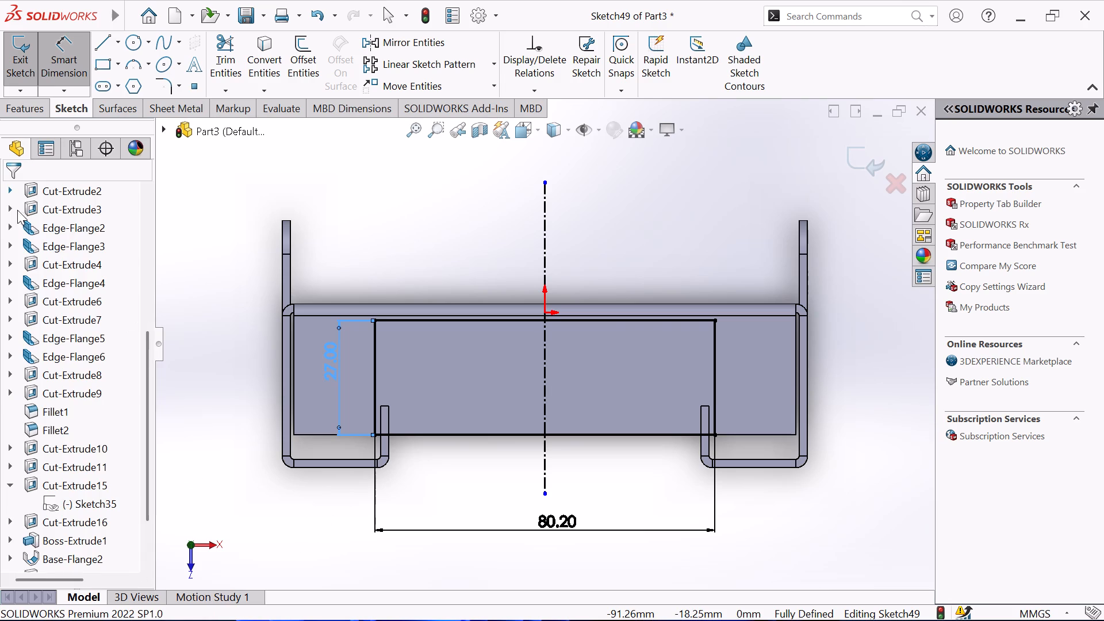
scroll(61, 554, down, 3)
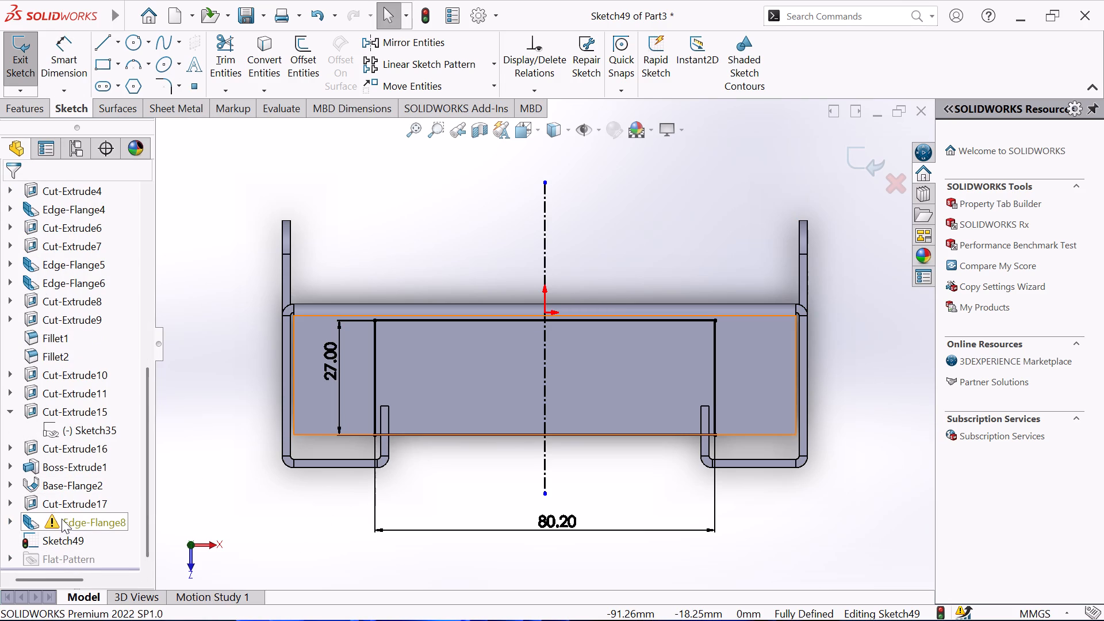
click(62, 518)
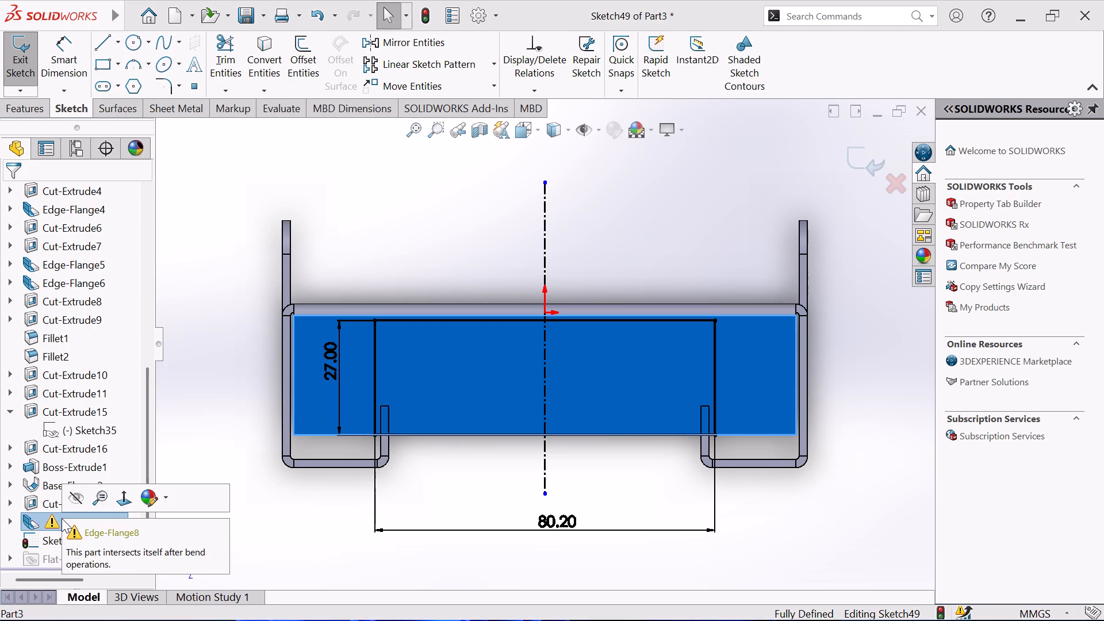
click(20, 60)
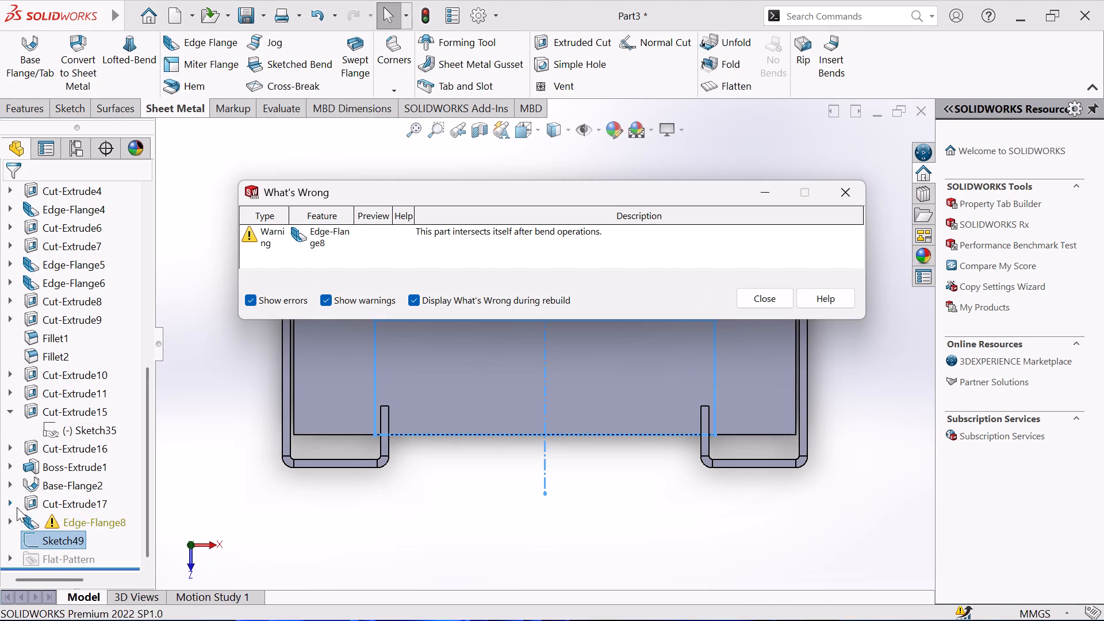
Edit the top edge flange and set its blind length to 38.89 mm.
click(35, 526)
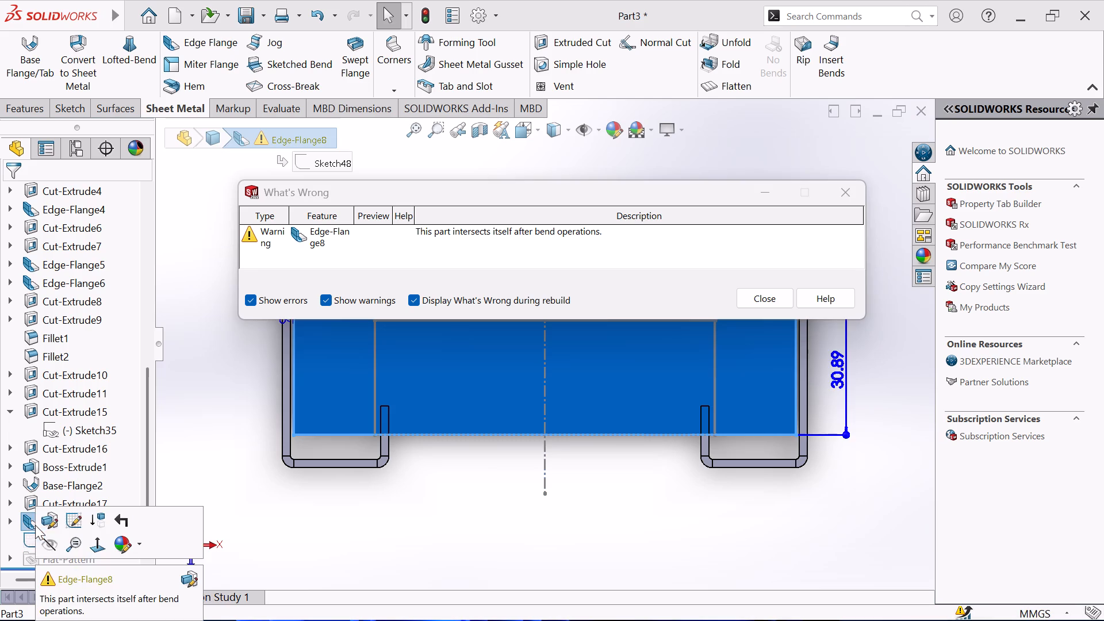
click(43, 519)
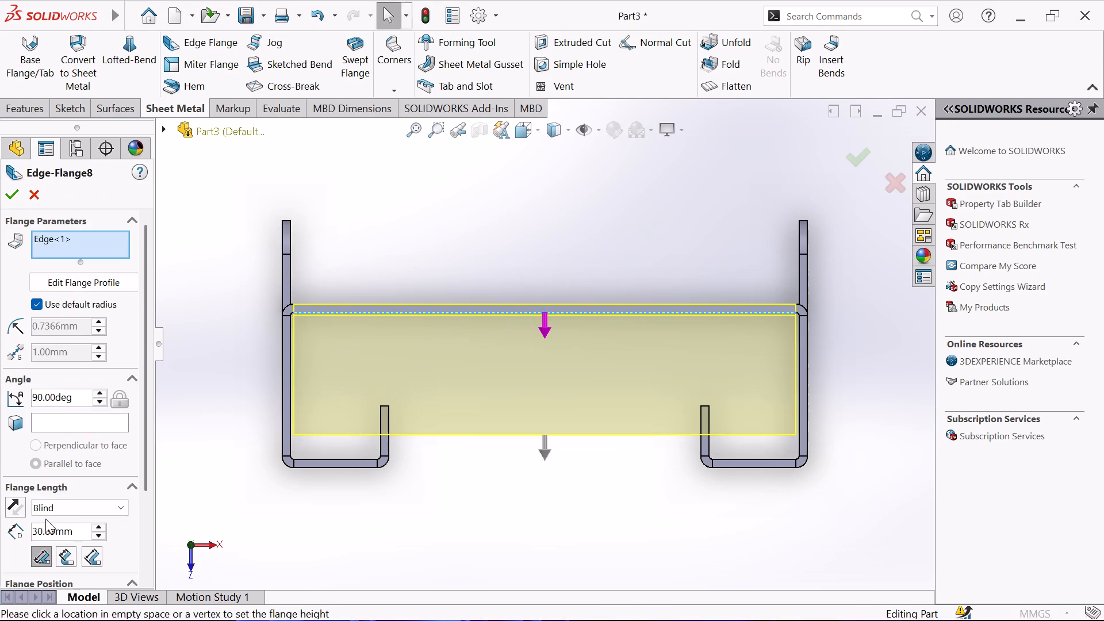
click(41, 530)
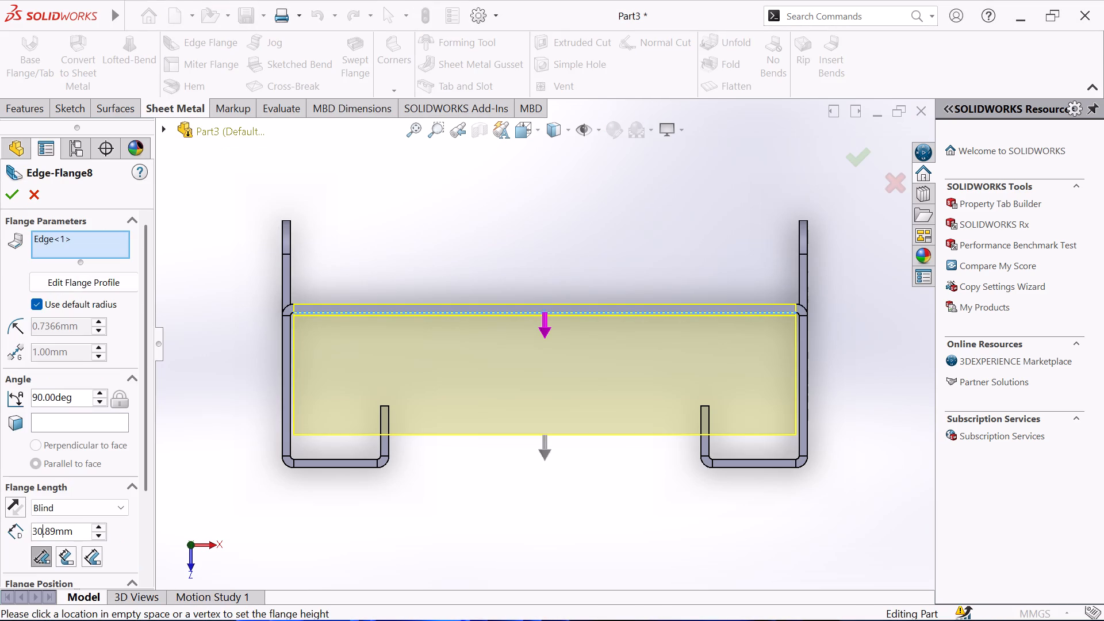
key(BackSpace)
key(8)
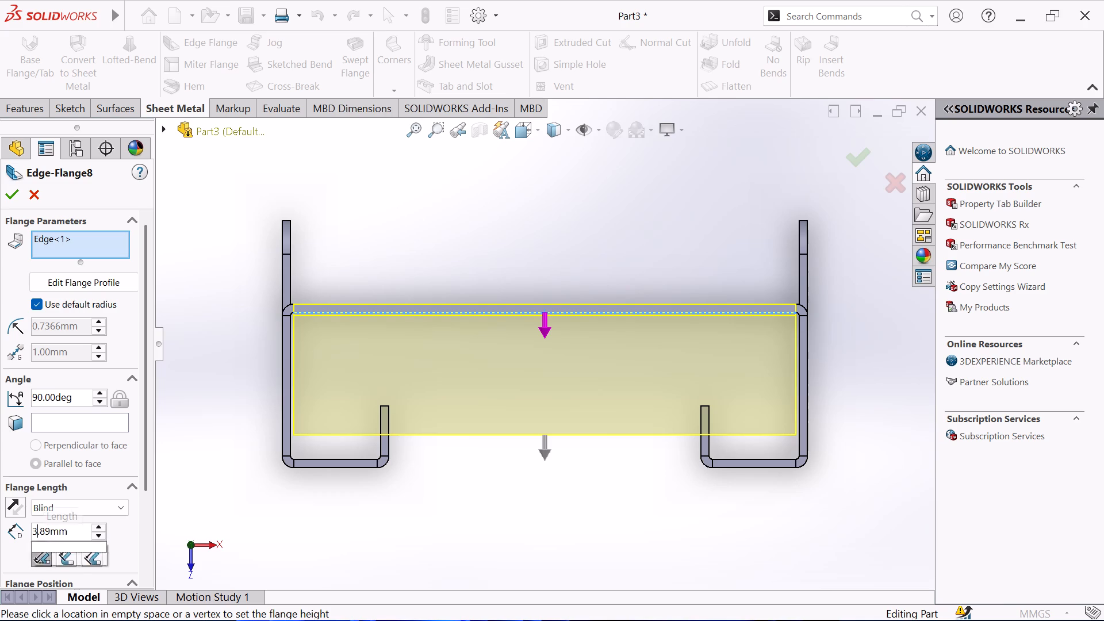
key(Return)
key(Return)
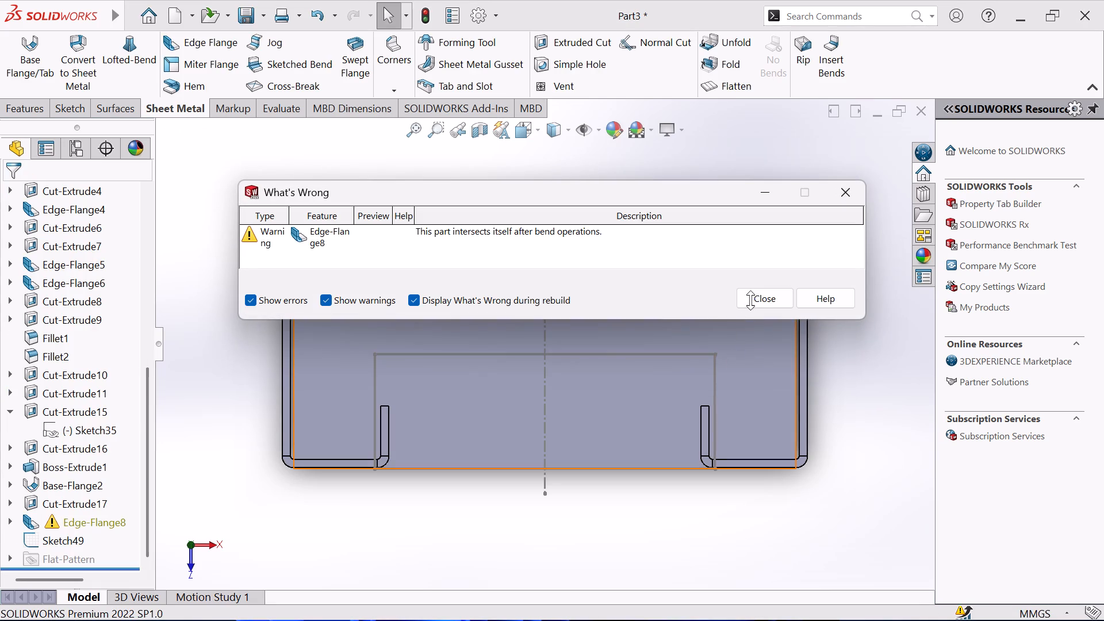
click(757, 302)
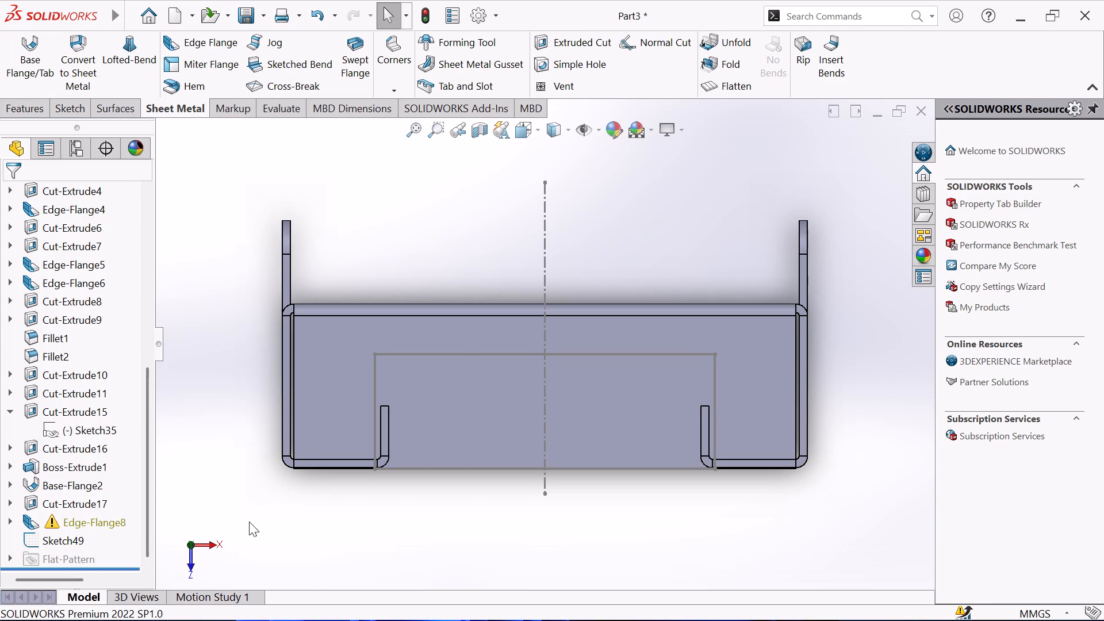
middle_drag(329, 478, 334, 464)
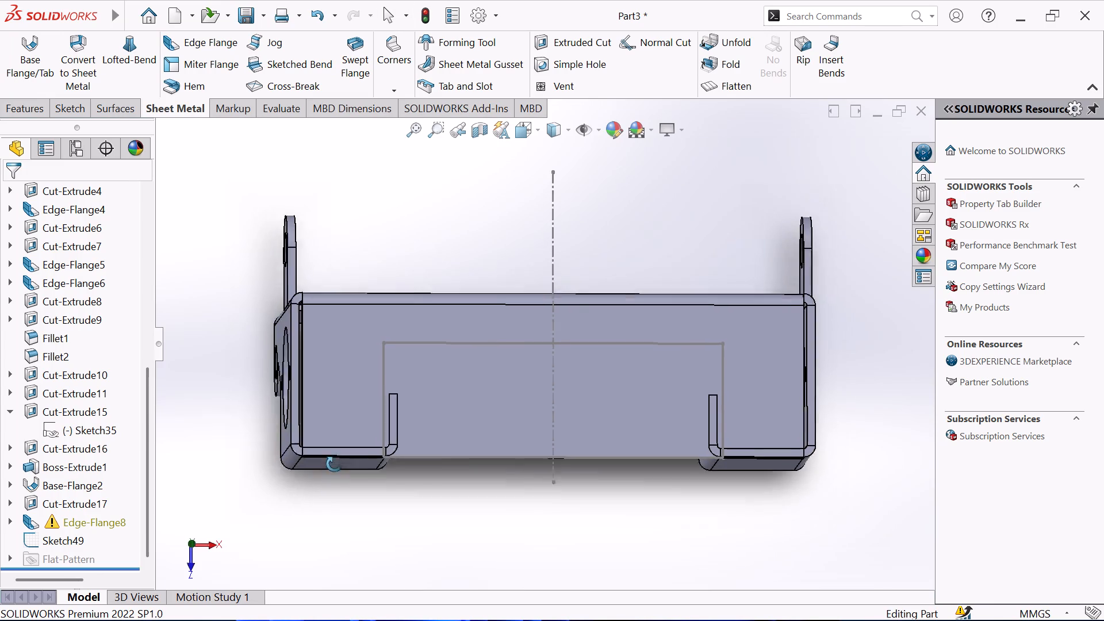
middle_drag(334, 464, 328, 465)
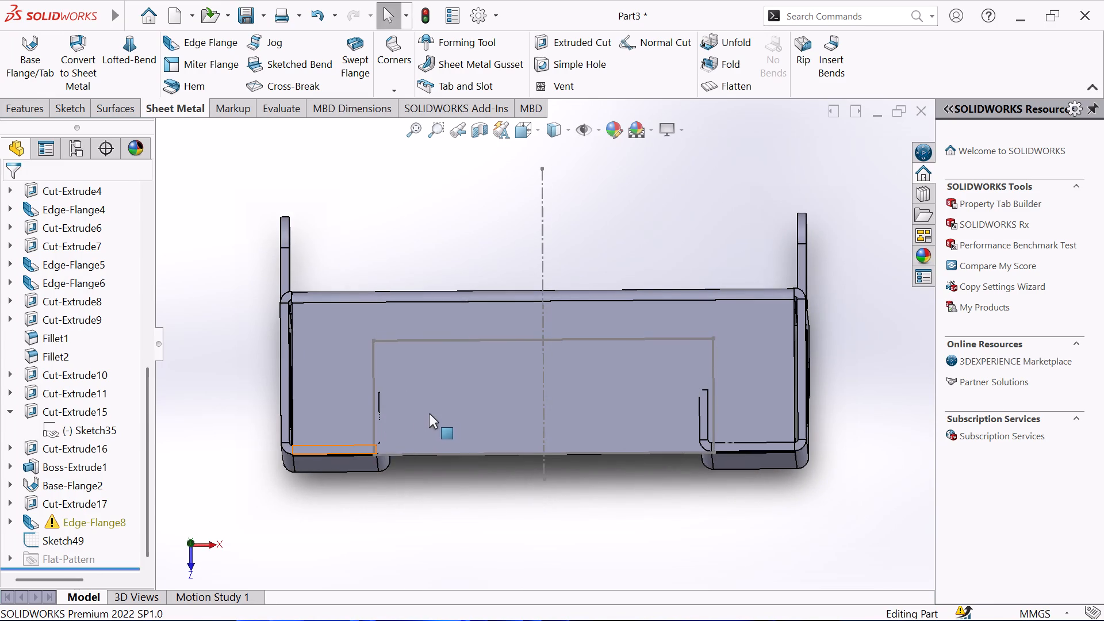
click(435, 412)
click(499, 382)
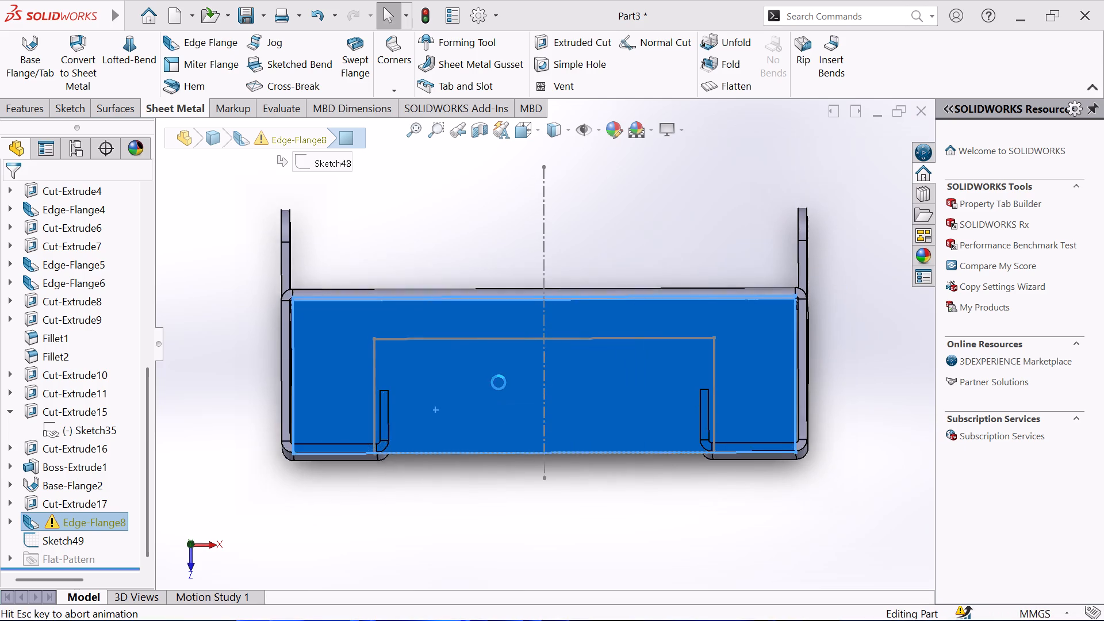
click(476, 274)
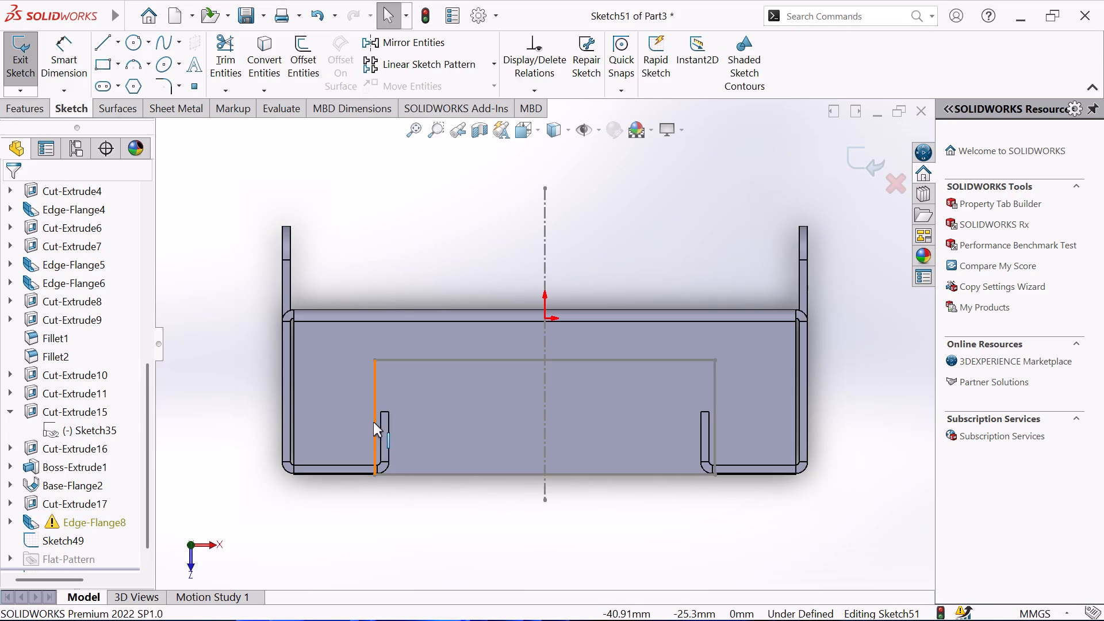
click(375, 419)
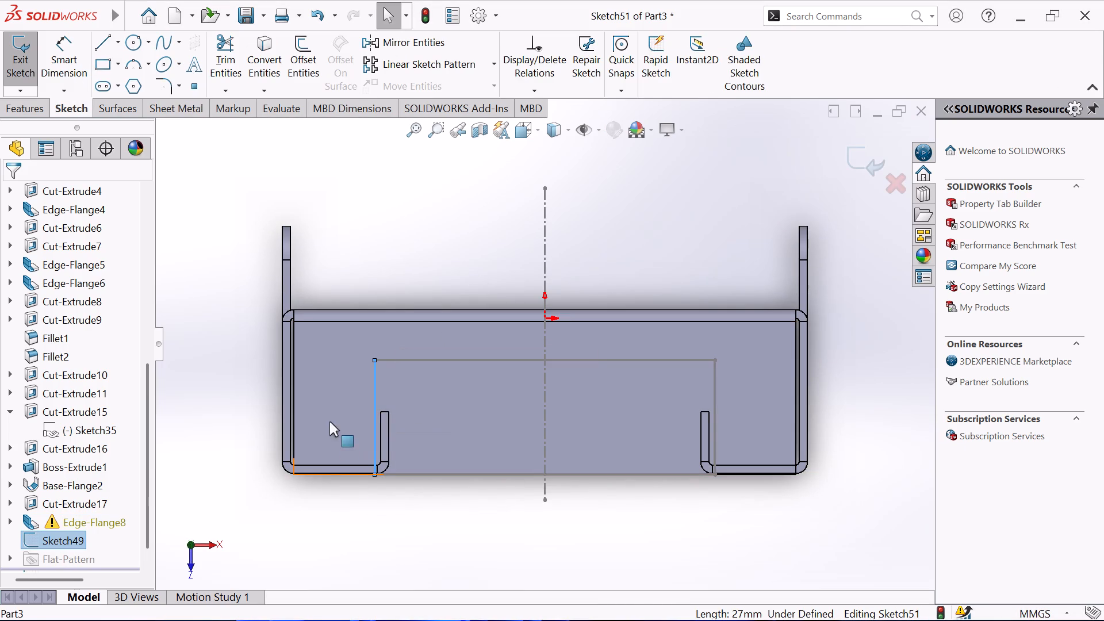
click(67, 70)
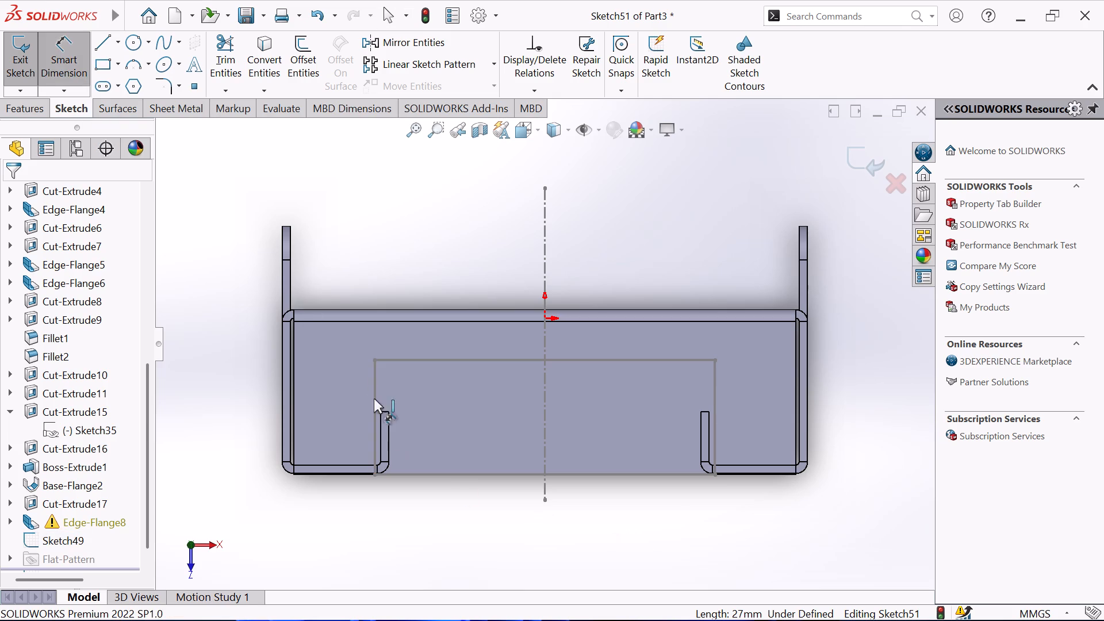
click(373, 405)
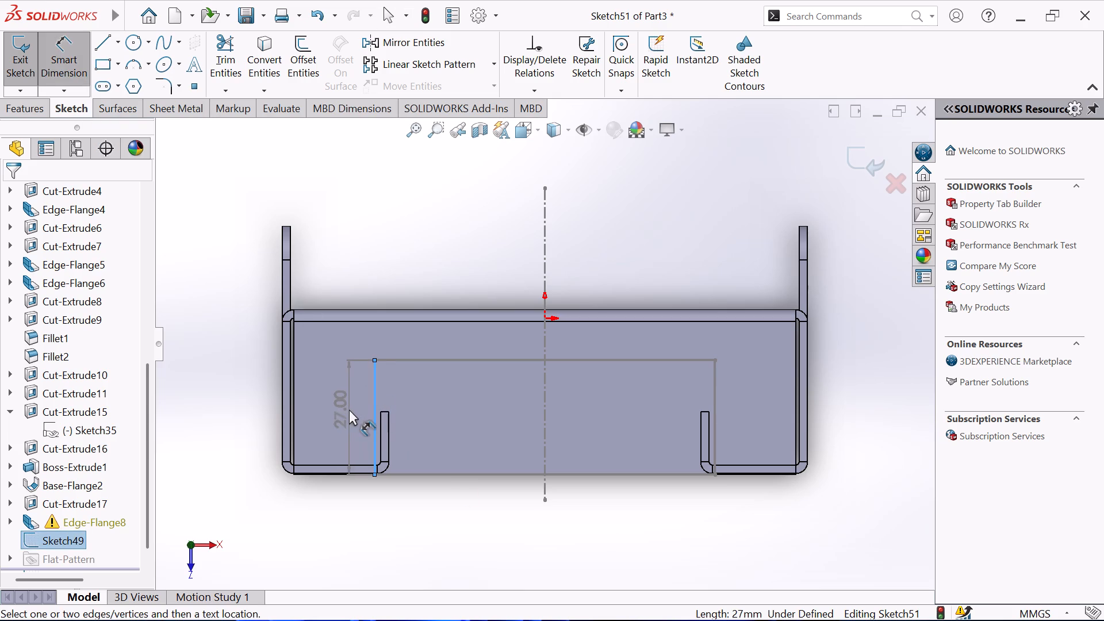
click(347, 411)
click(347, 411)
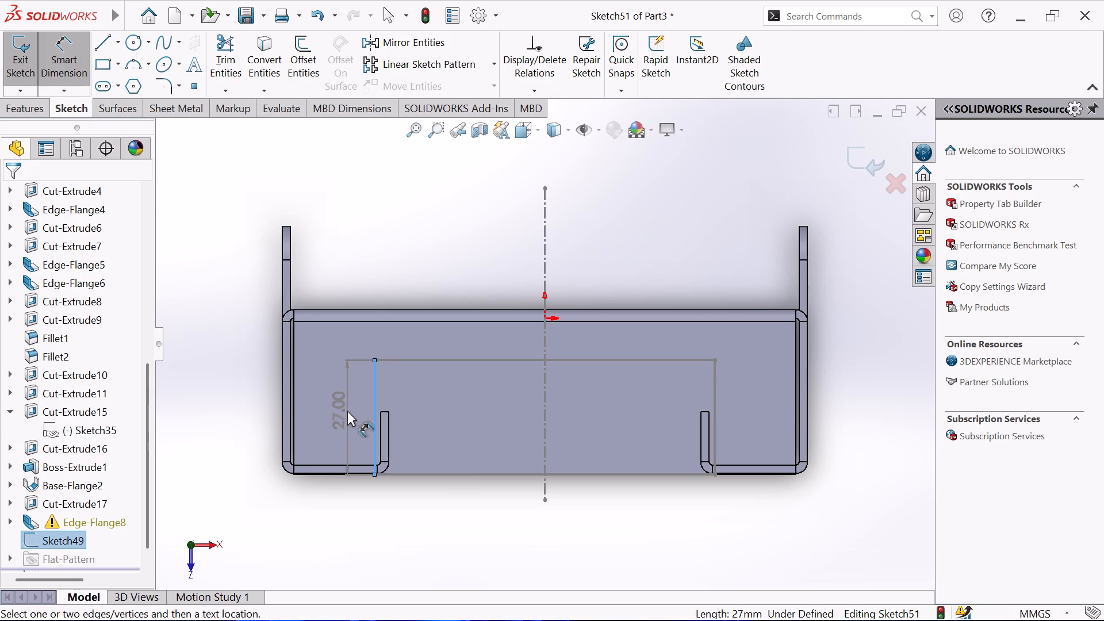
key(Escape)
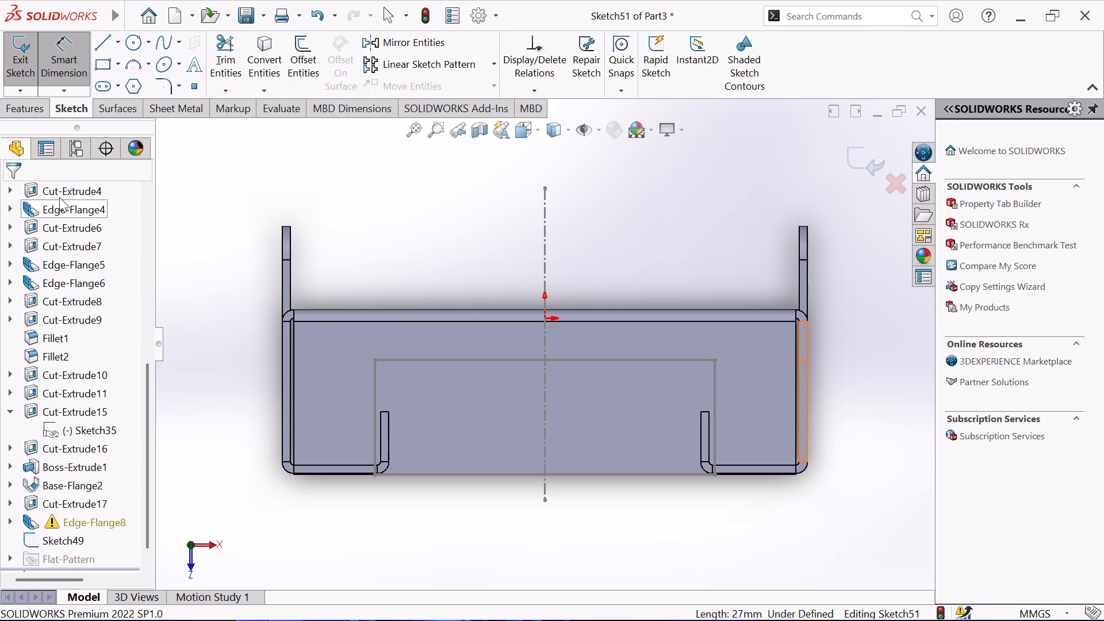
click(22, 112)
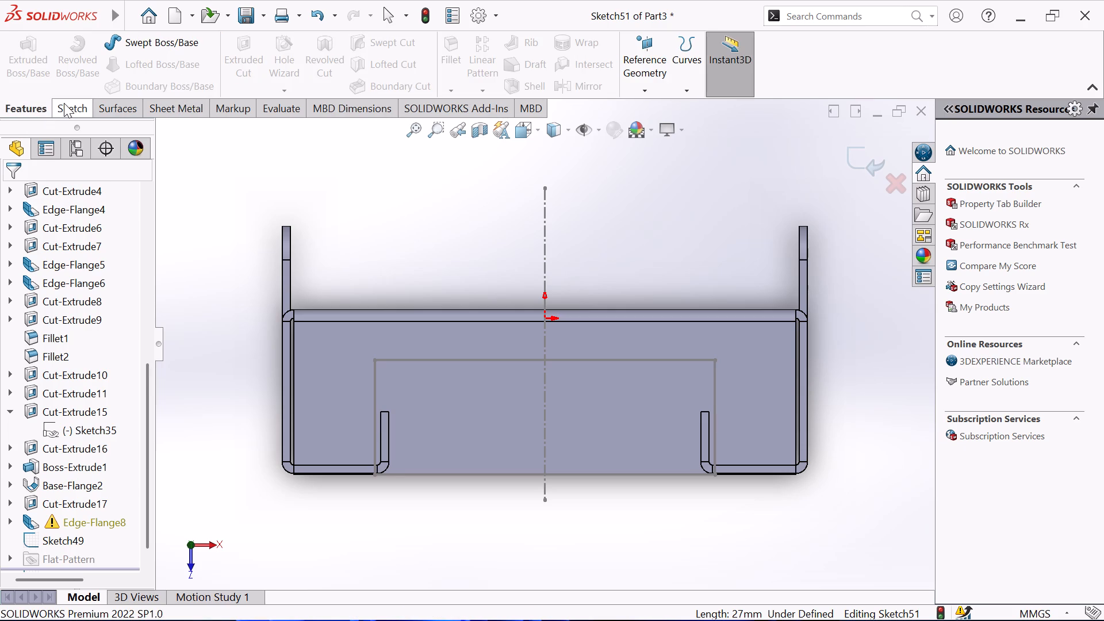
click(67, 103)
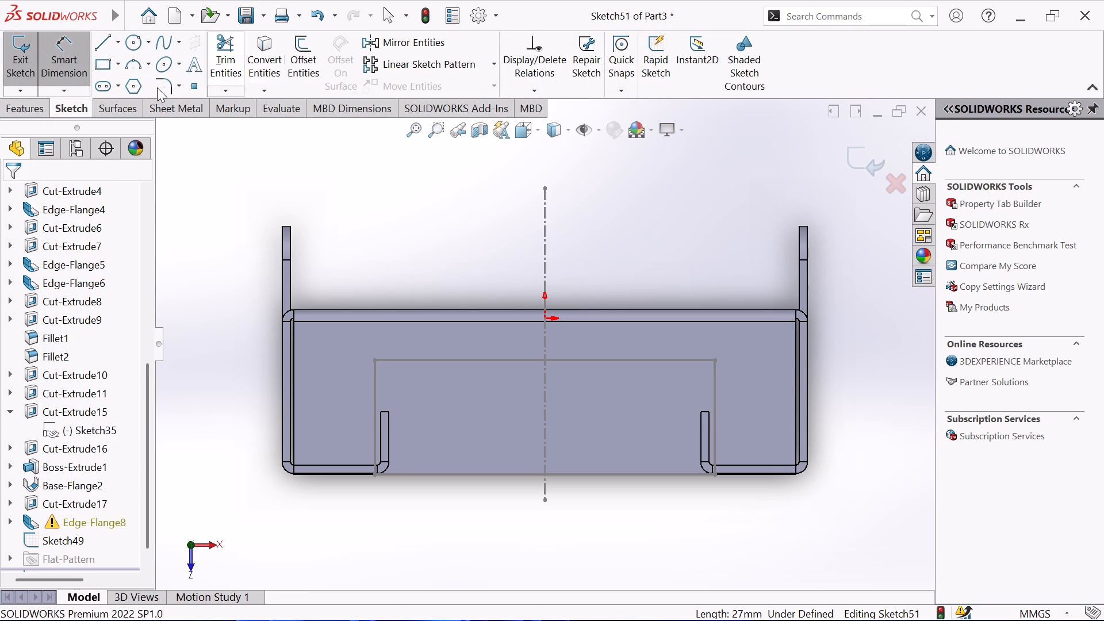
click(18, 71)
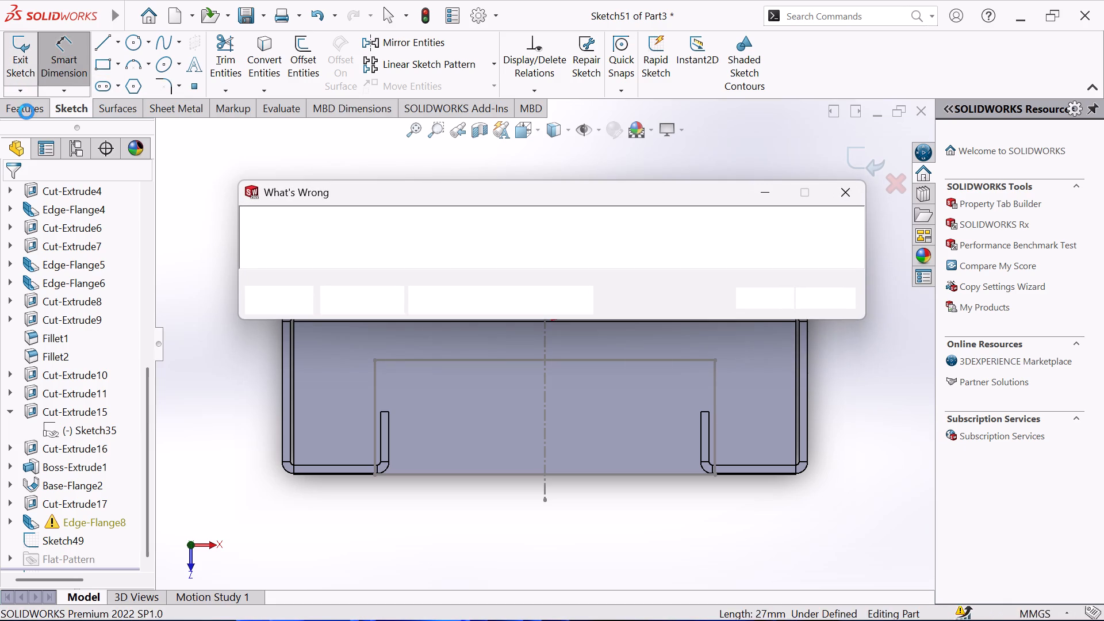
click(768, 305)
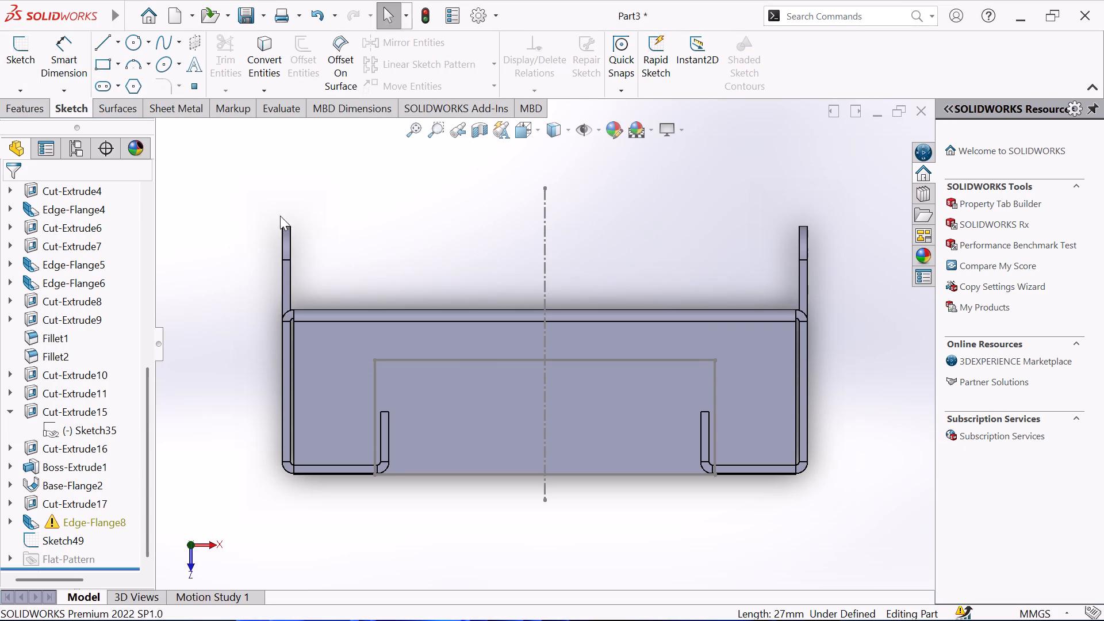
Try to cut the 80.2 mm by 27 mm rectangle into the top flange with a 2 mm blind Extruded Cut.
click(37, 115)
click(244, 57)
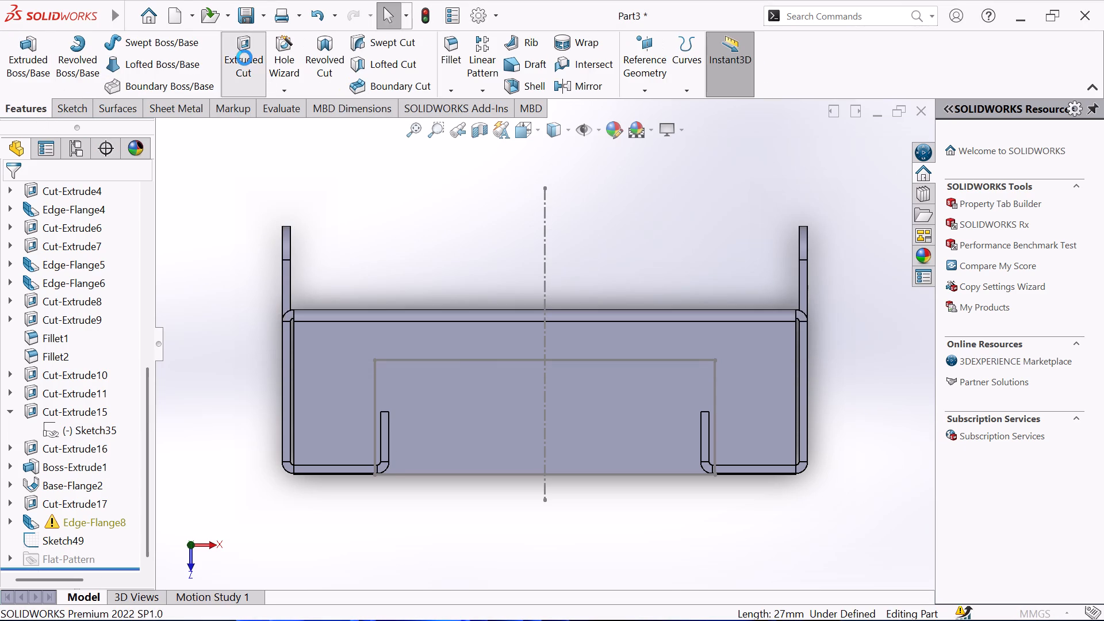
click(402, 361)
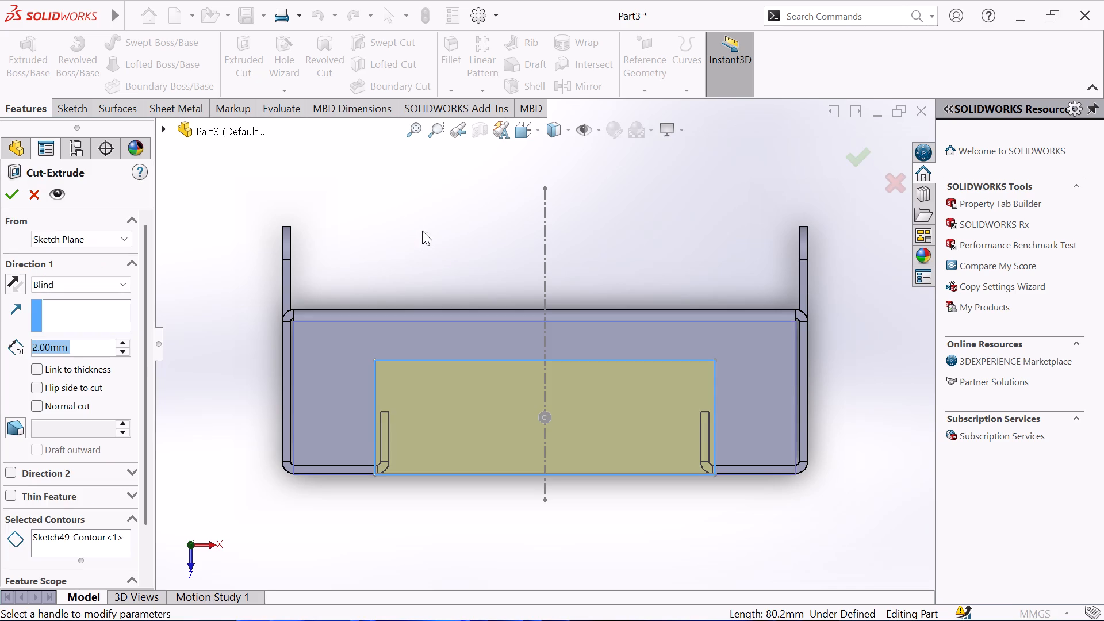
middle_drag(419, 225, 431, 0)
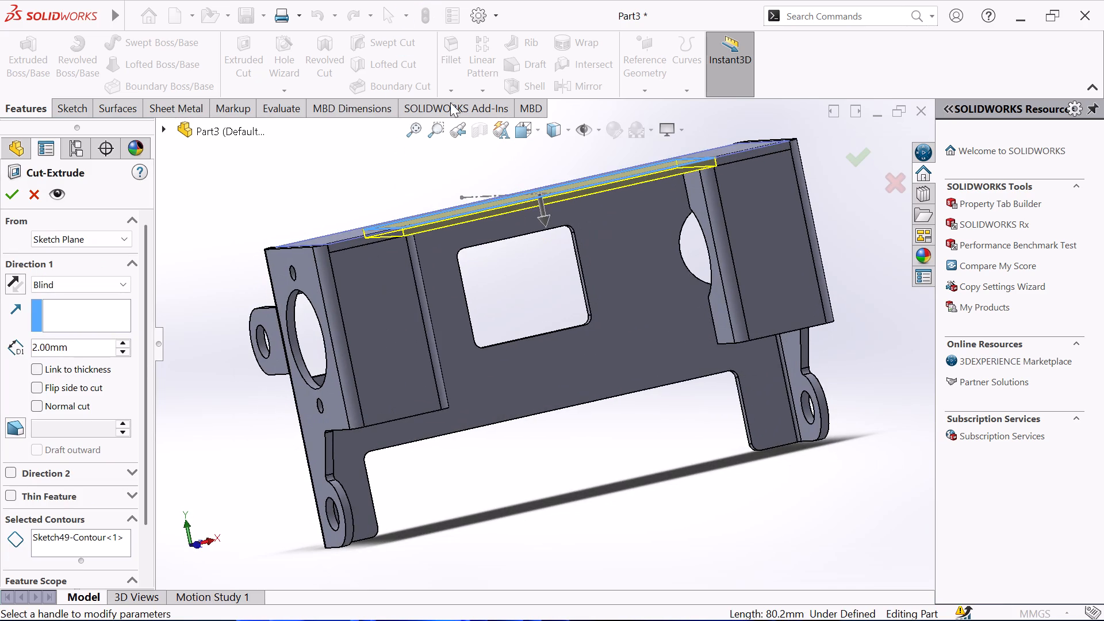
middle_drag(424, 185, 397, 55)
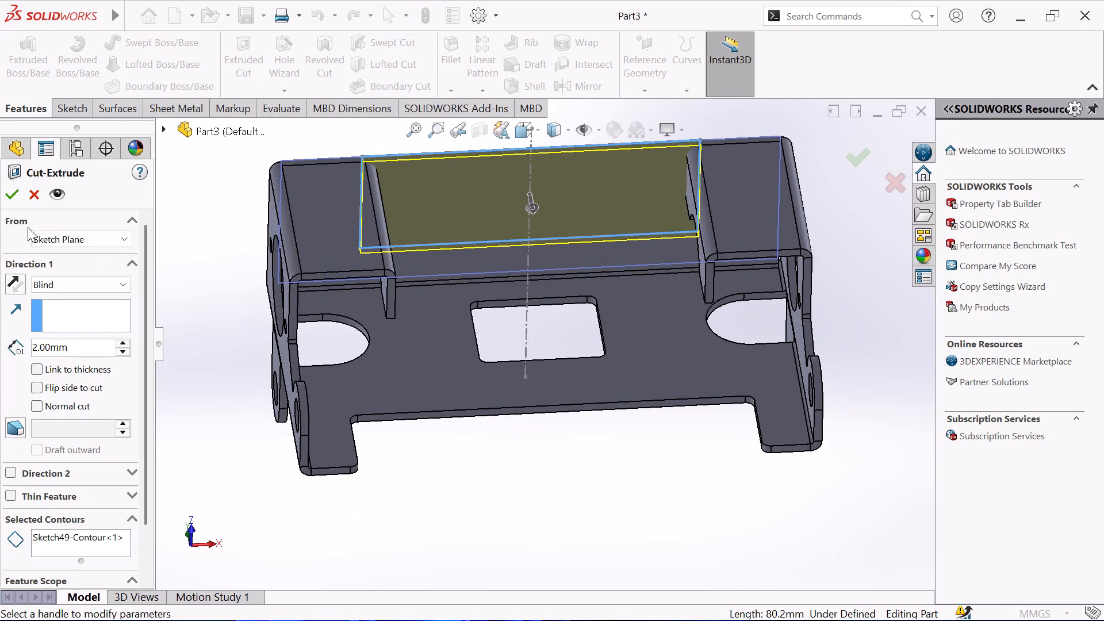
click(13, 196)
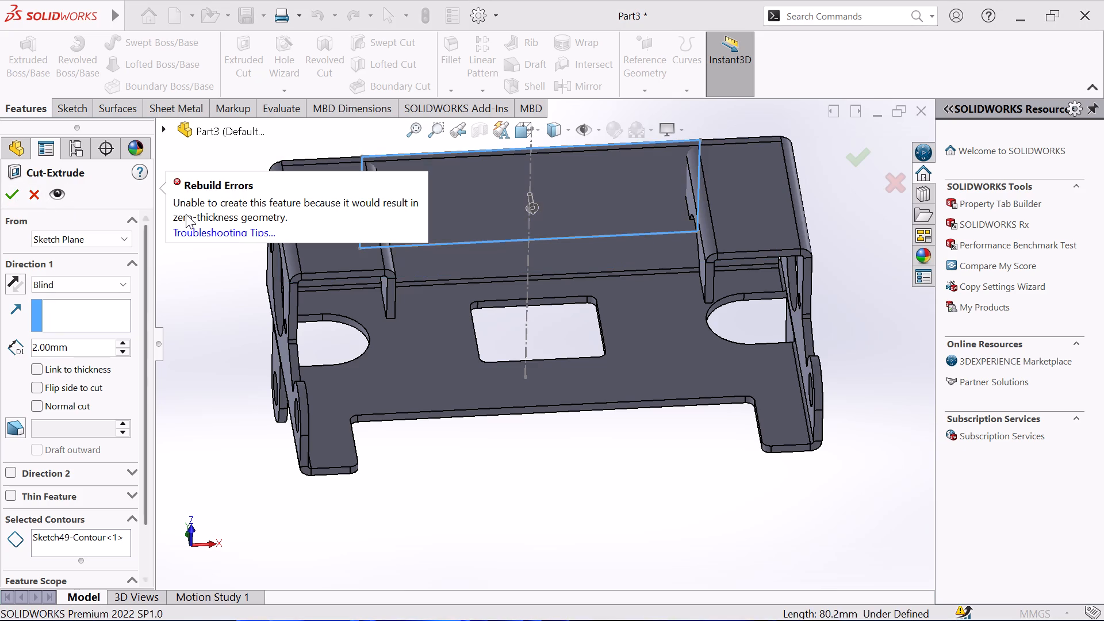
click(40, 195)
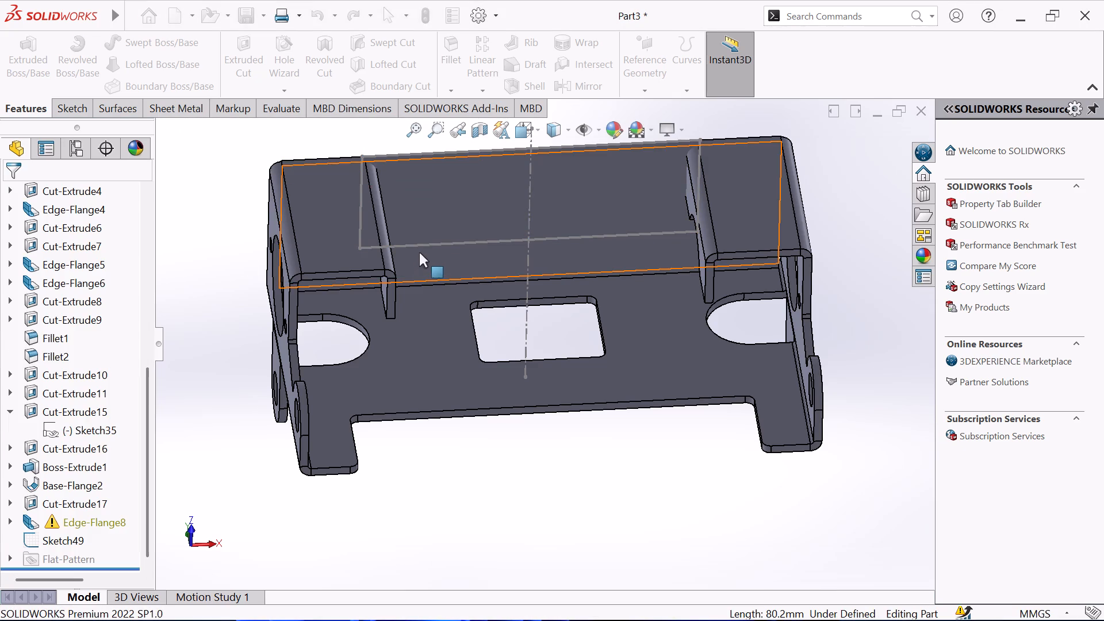
Hide the rectangle sketch on the top flange.
click(428, 245)
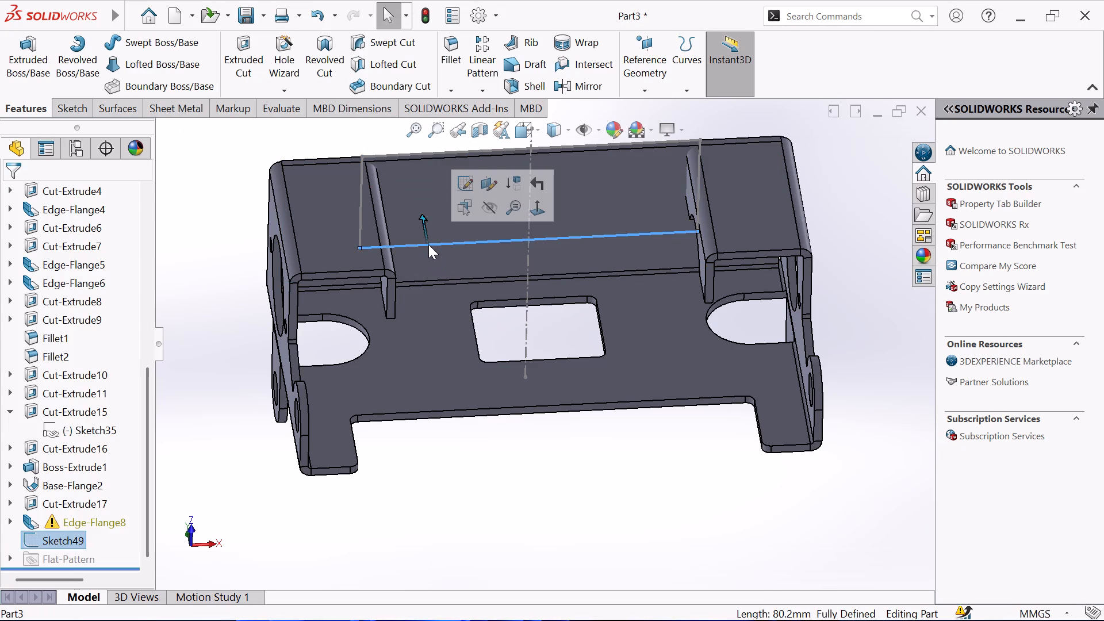
click(484, 208)
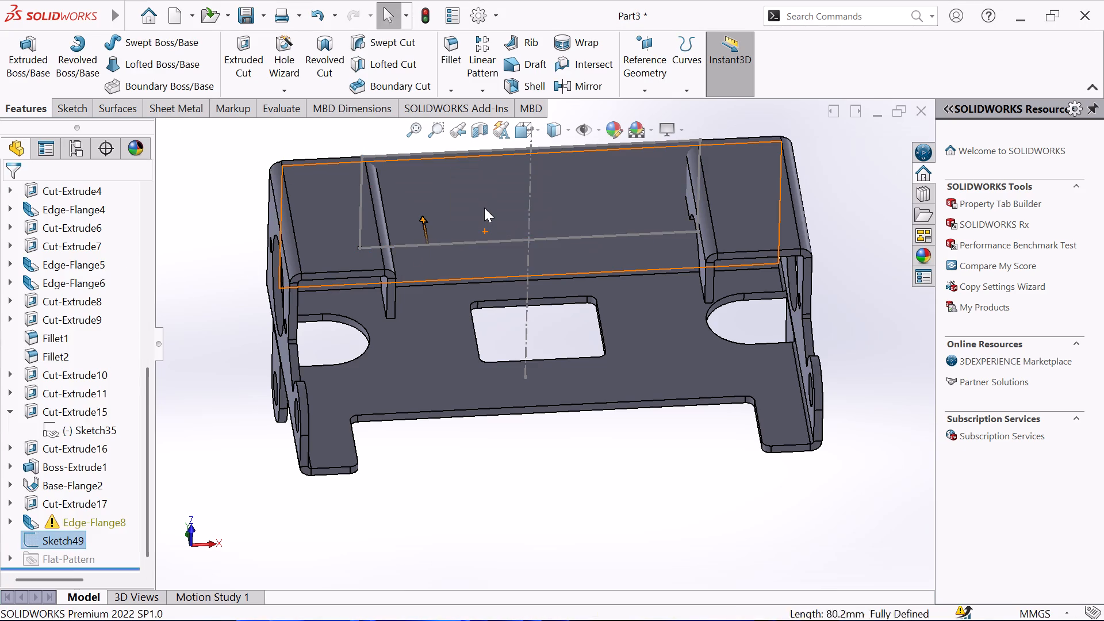
Open a new sketch on the large face of the top flange and draw a vertical centerline through the origin.
click(510, 258)
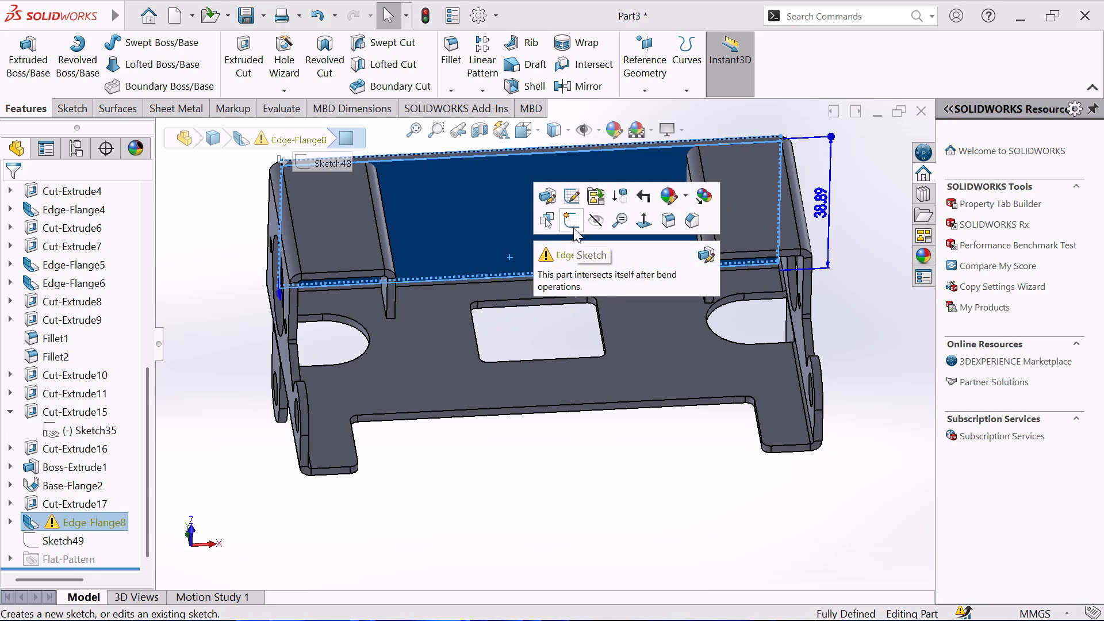
click(573, 227)
click(540, 202)
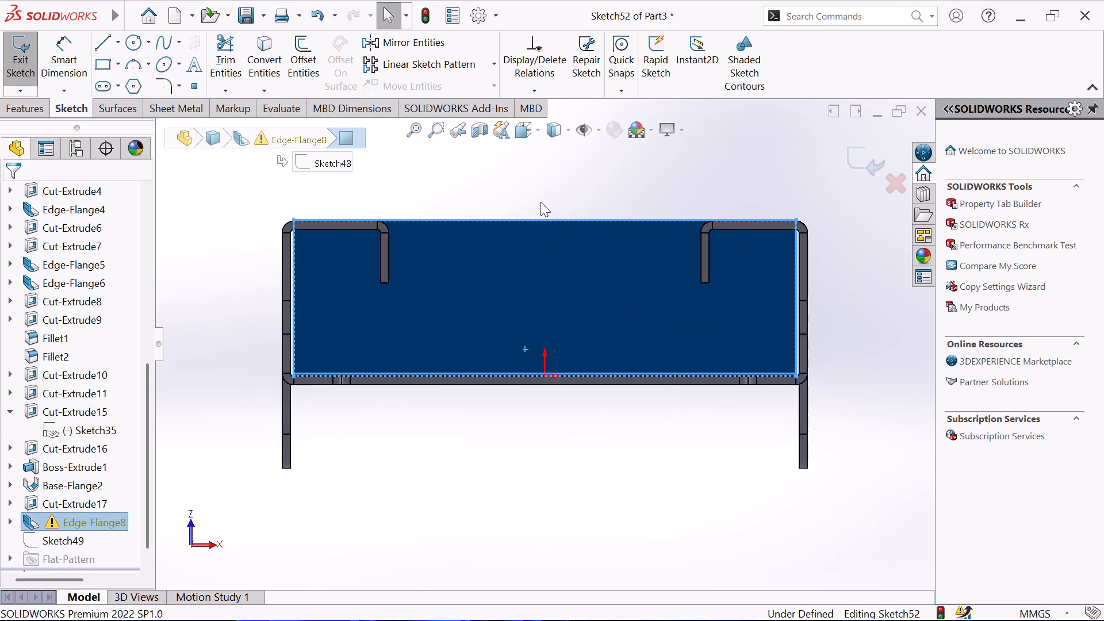
click(117, 41)
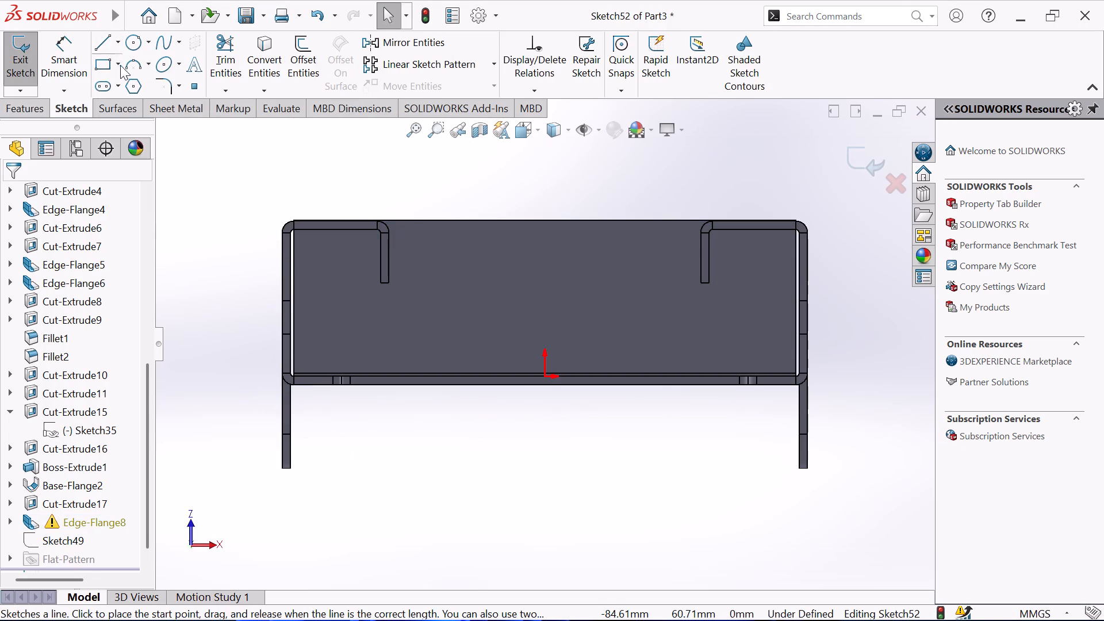
click(119, 45)
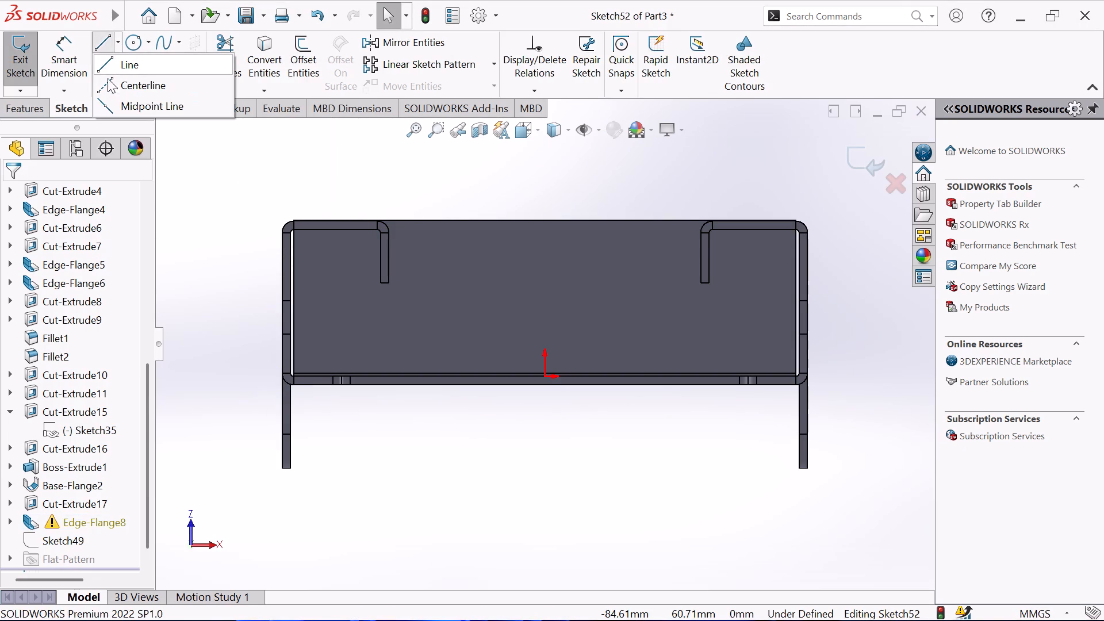
click(99, 83)
click(545, 171)
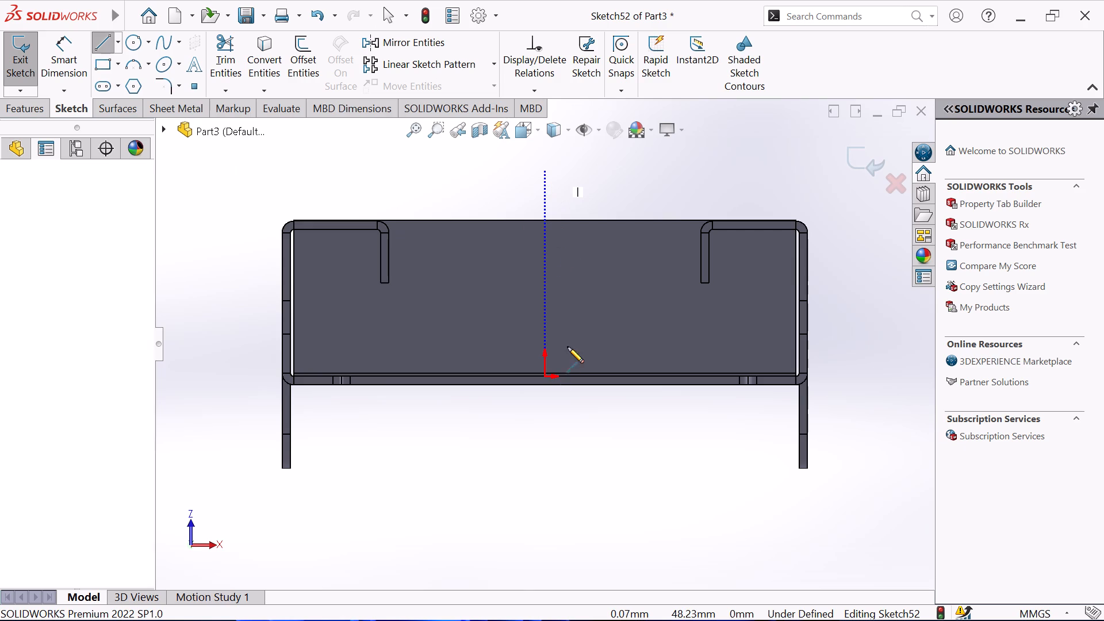
click(543, 430)
right_click(631, 428)
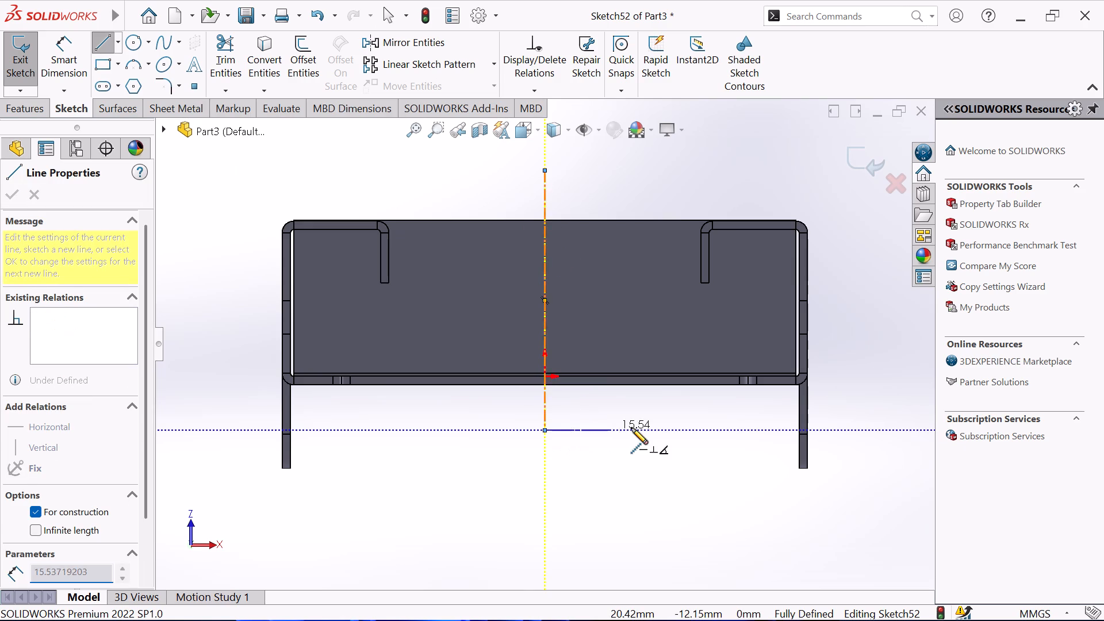
click(669, 416)
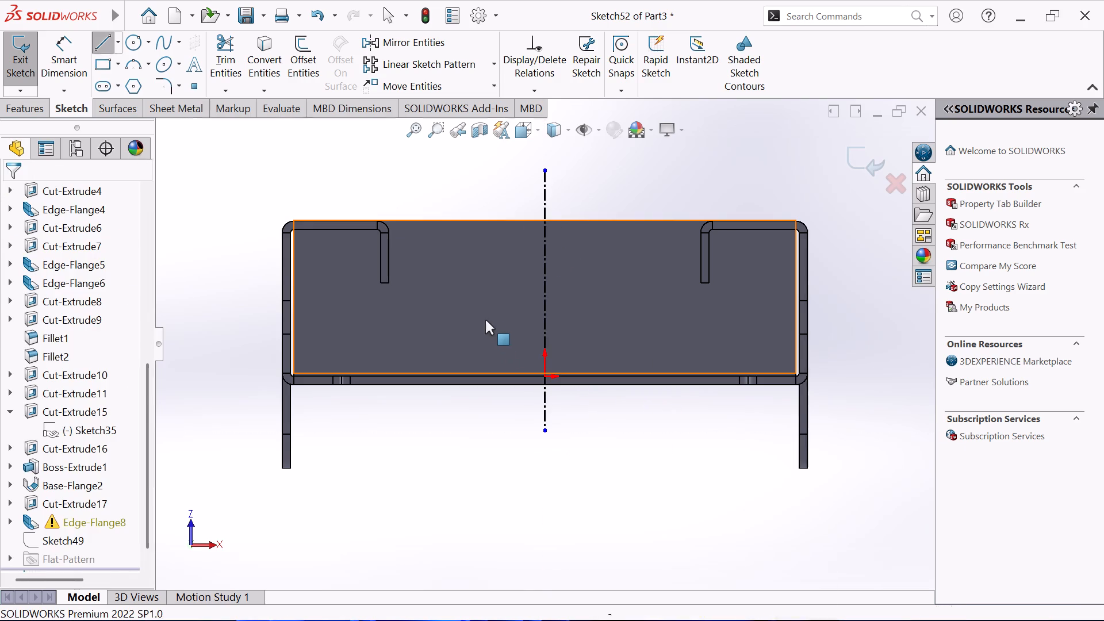
Sketch a corner rectangle about 83.6 mm by 16.9 mm down from the flange's upper edge, crossing the centerline.
click(109, 64)
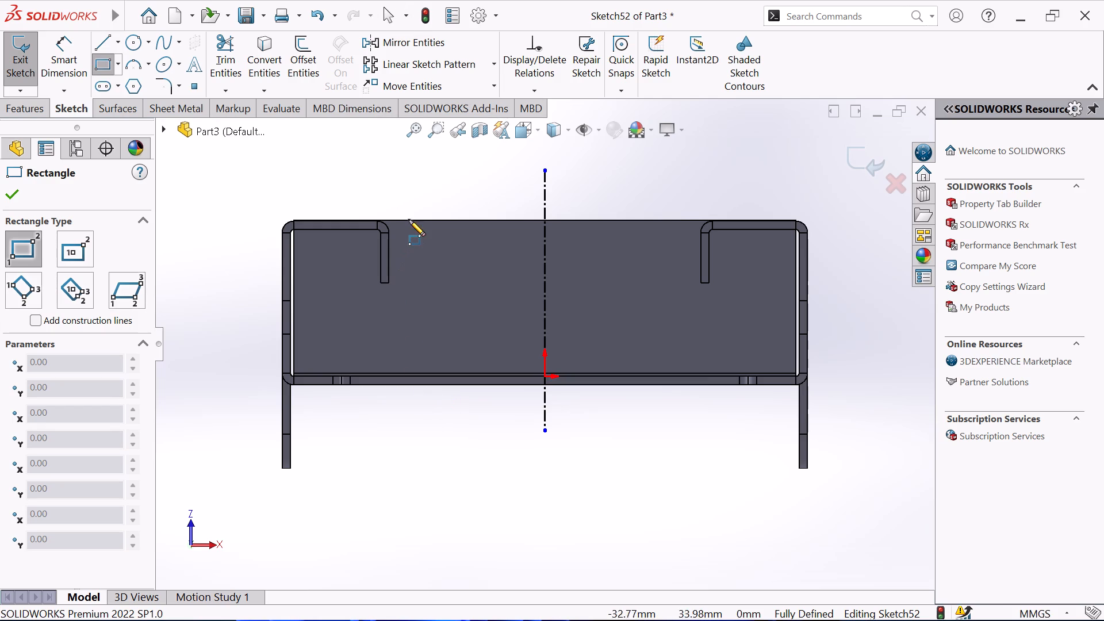
click(358, 220)
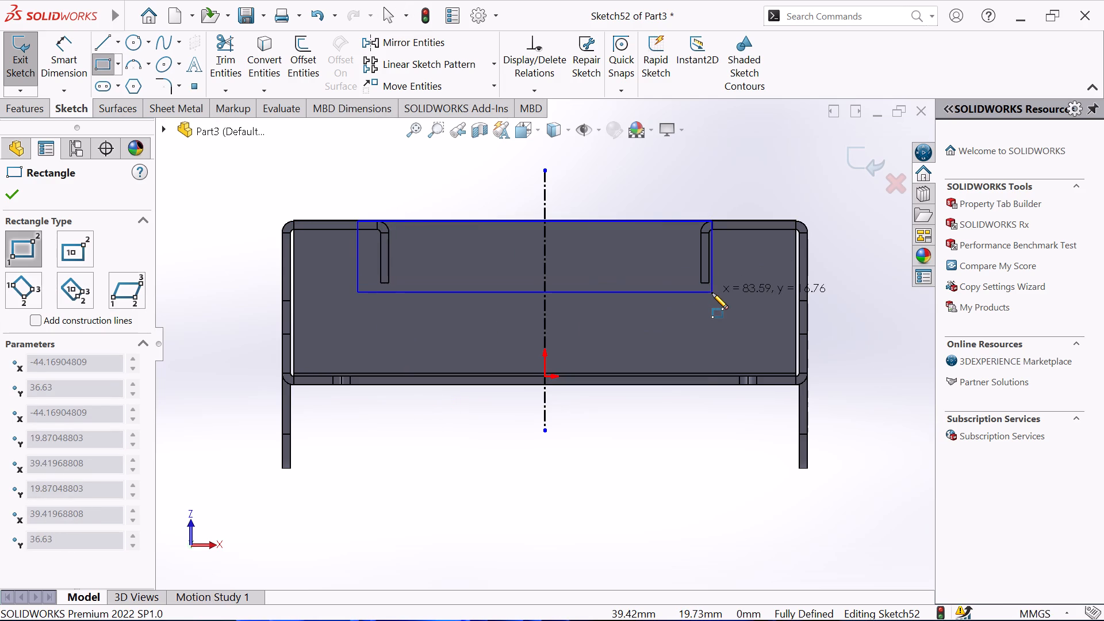
click(712, 293)
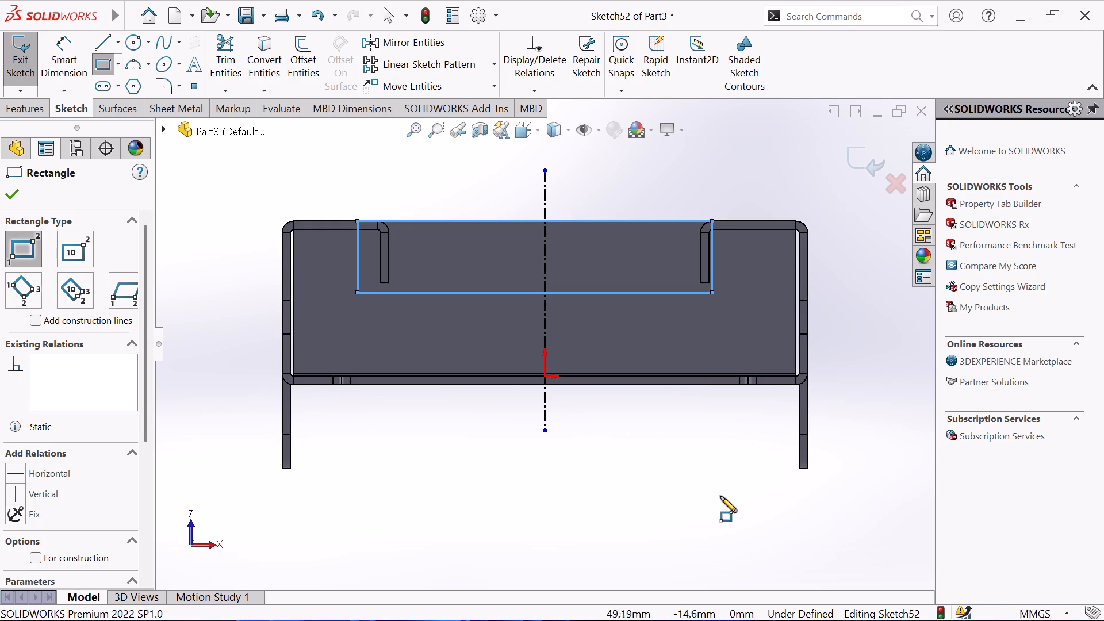
right_click(719, 499)
click(753, 460)
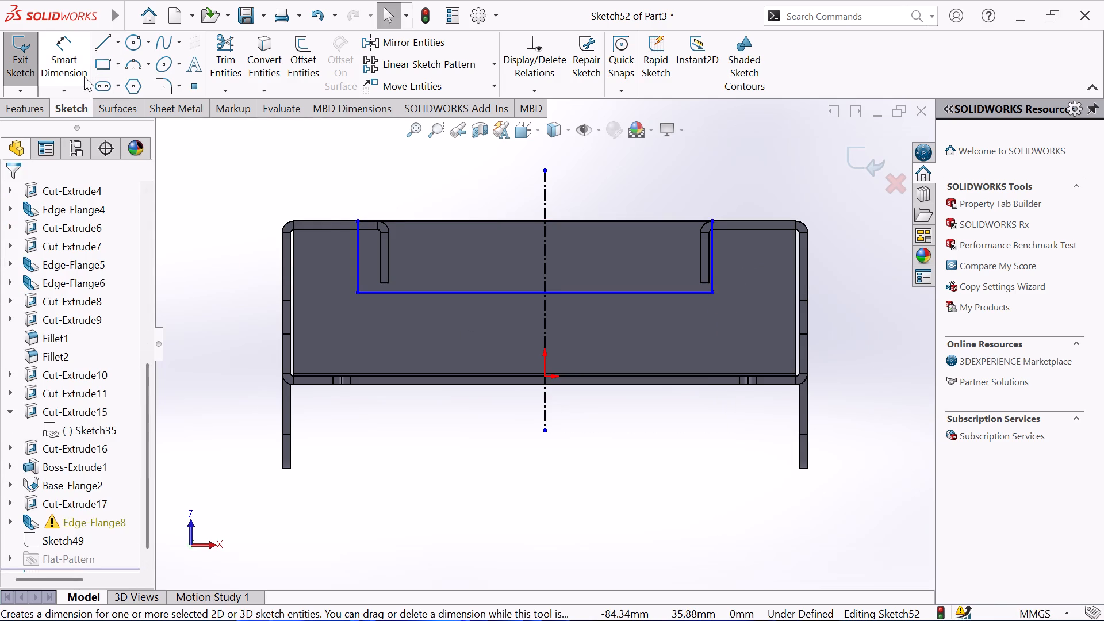
Dimension the rectangle's long upper side to 80.2 mm.
click(76, 60)
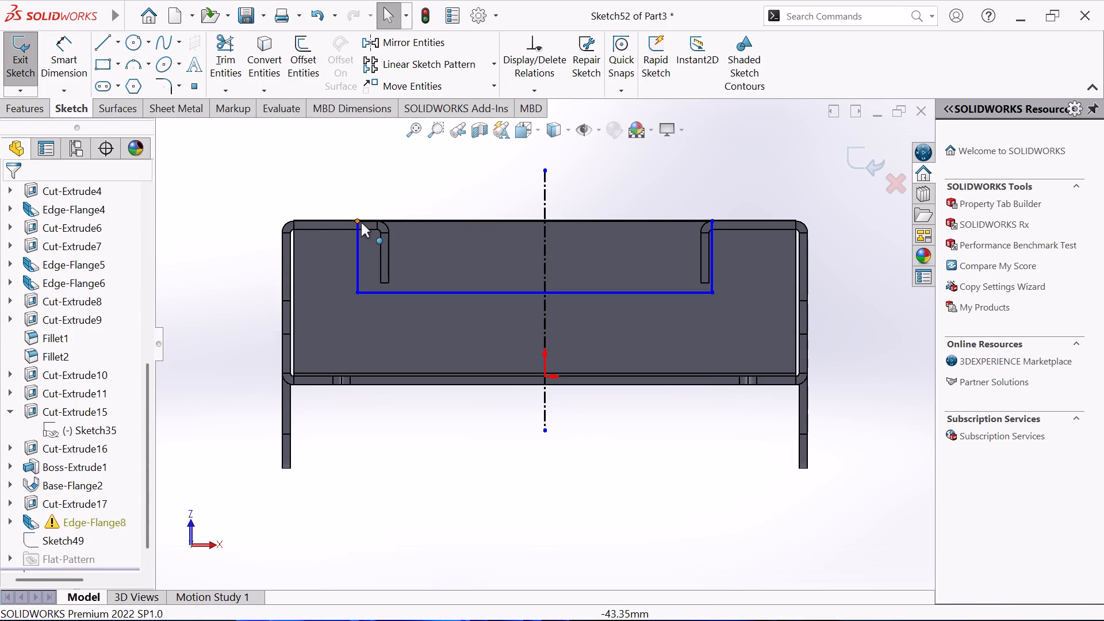
click(359, 221)
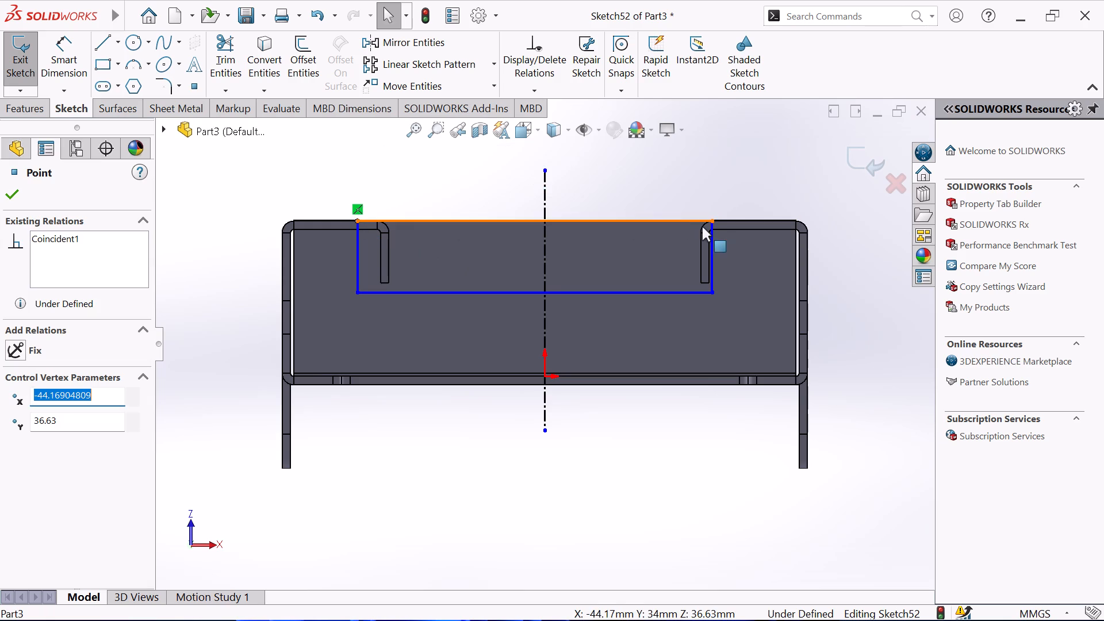
click(712, 220)
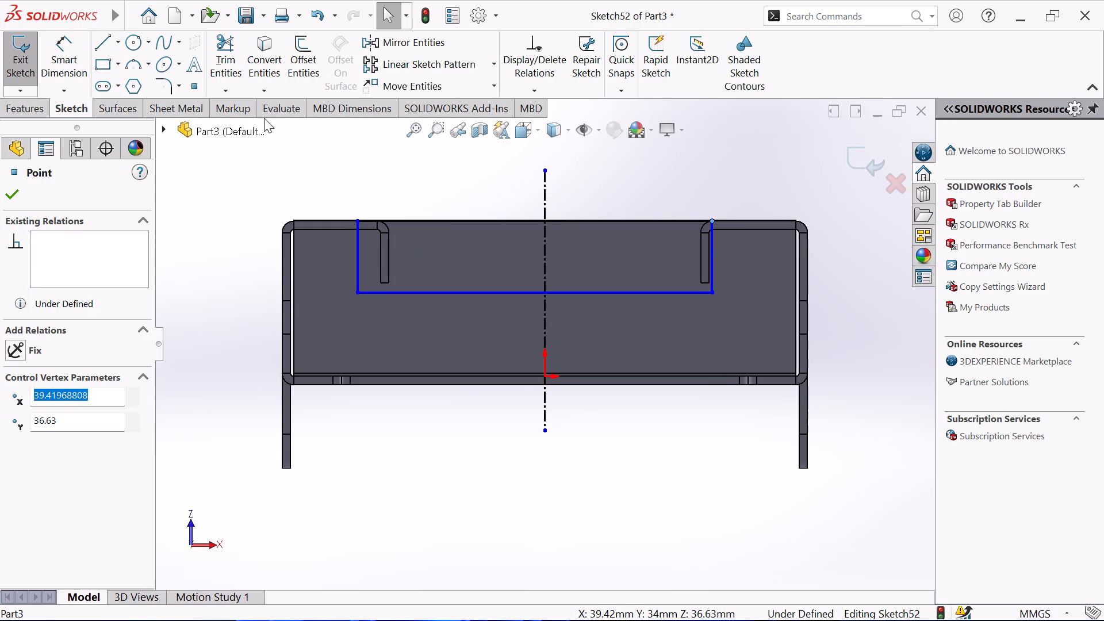
click(62, 56)
click(446, 218)
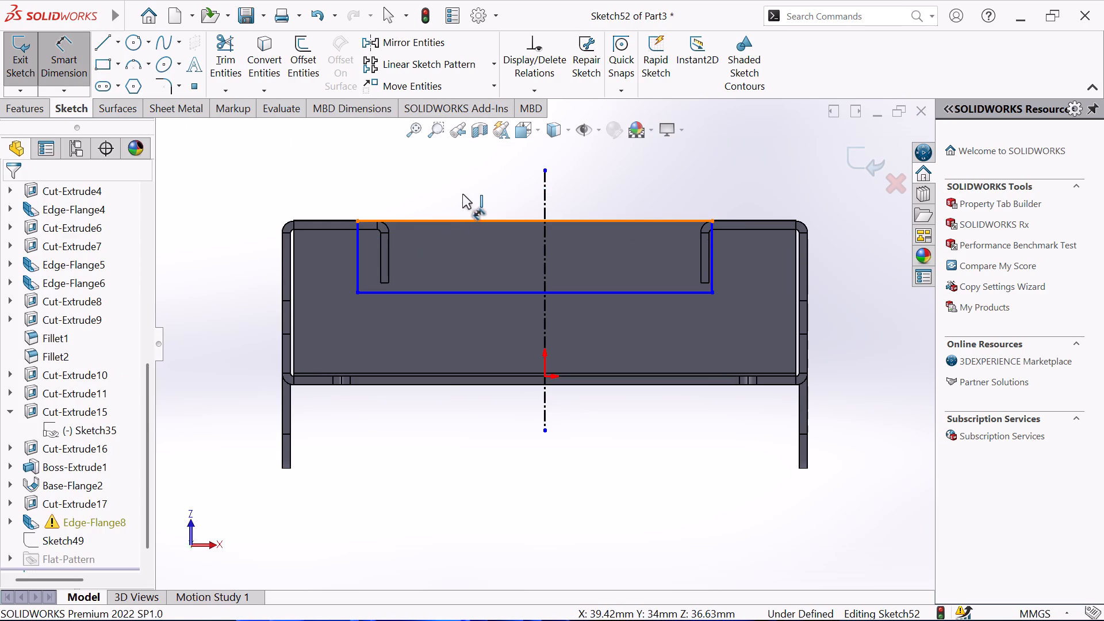
click(485, 191)
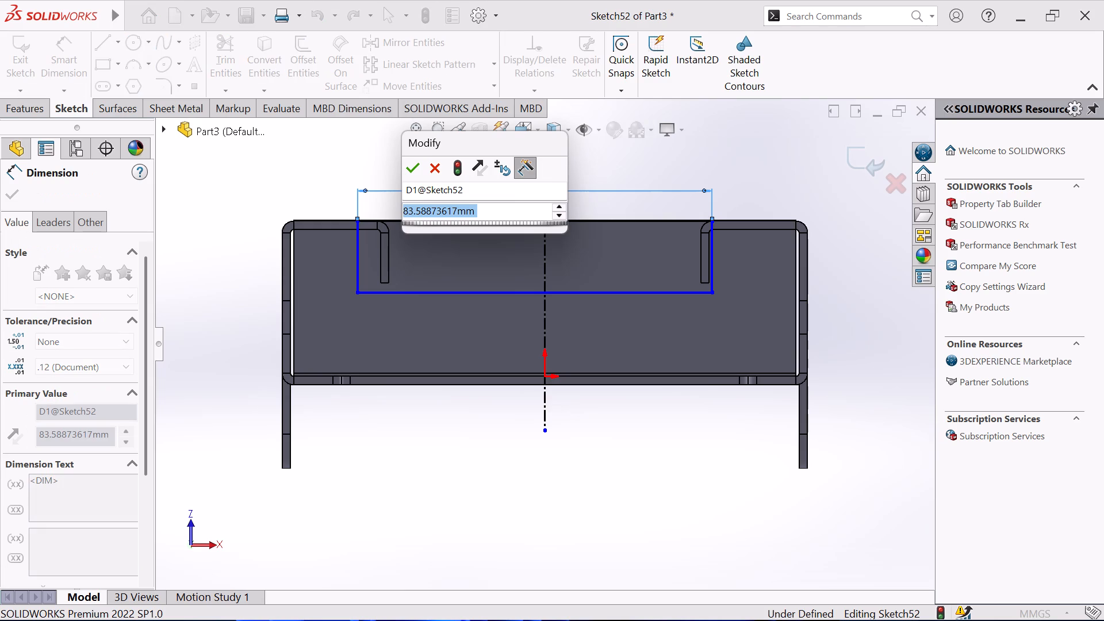
text(80.)
key(2)
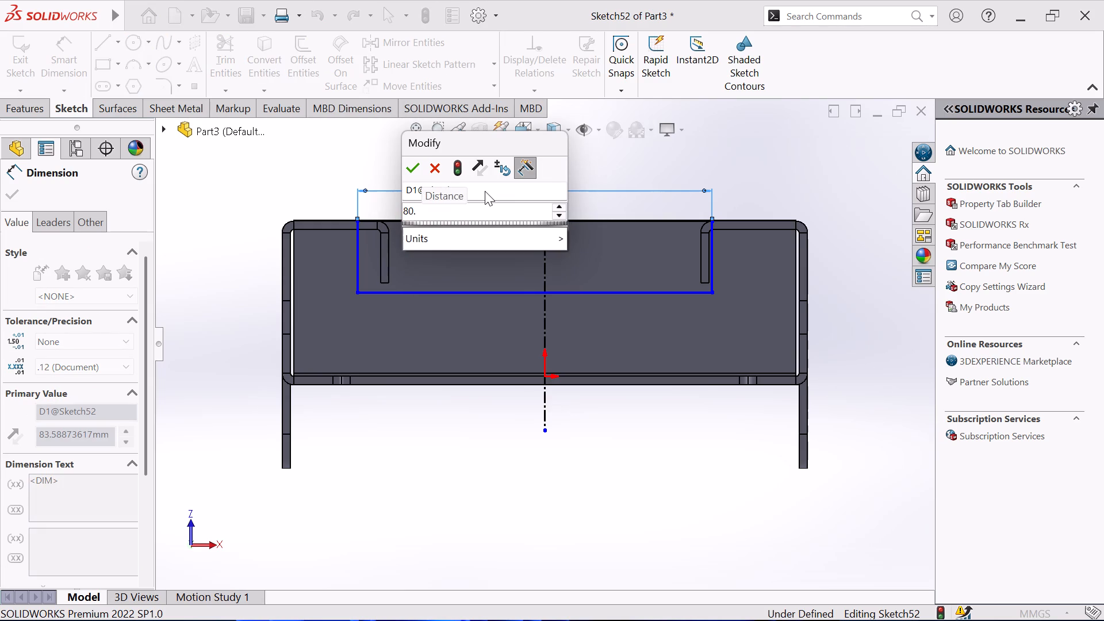
key(Return)
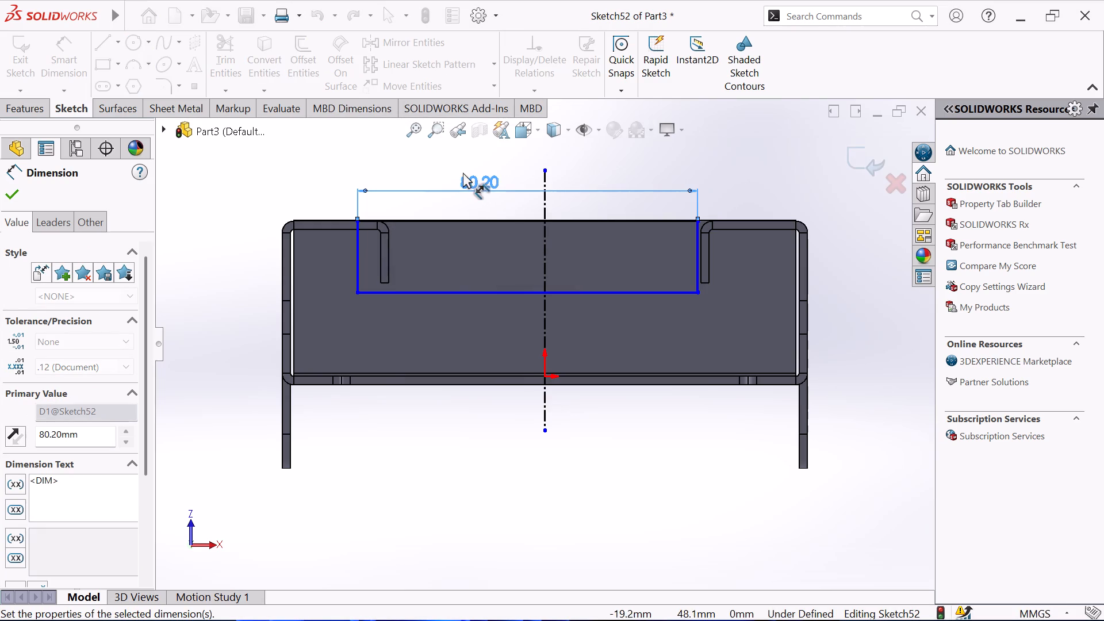
right_click(733, 183)
click(658, 155)
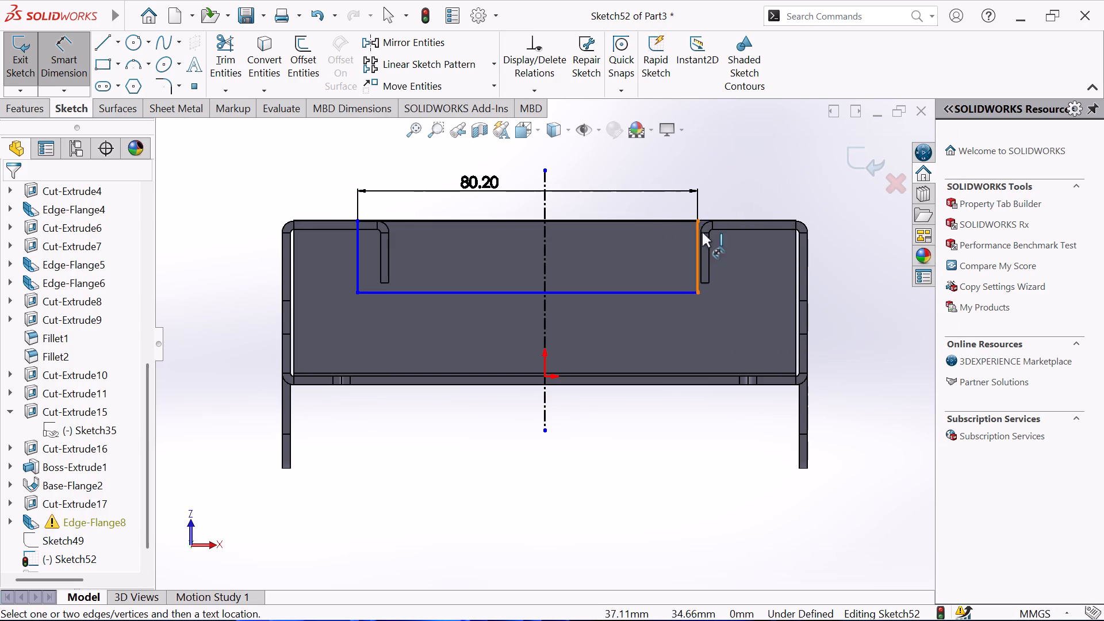
Dimension the rectangle's short vertical side to 27 mm.
click(696, 251)
click(747, 246)
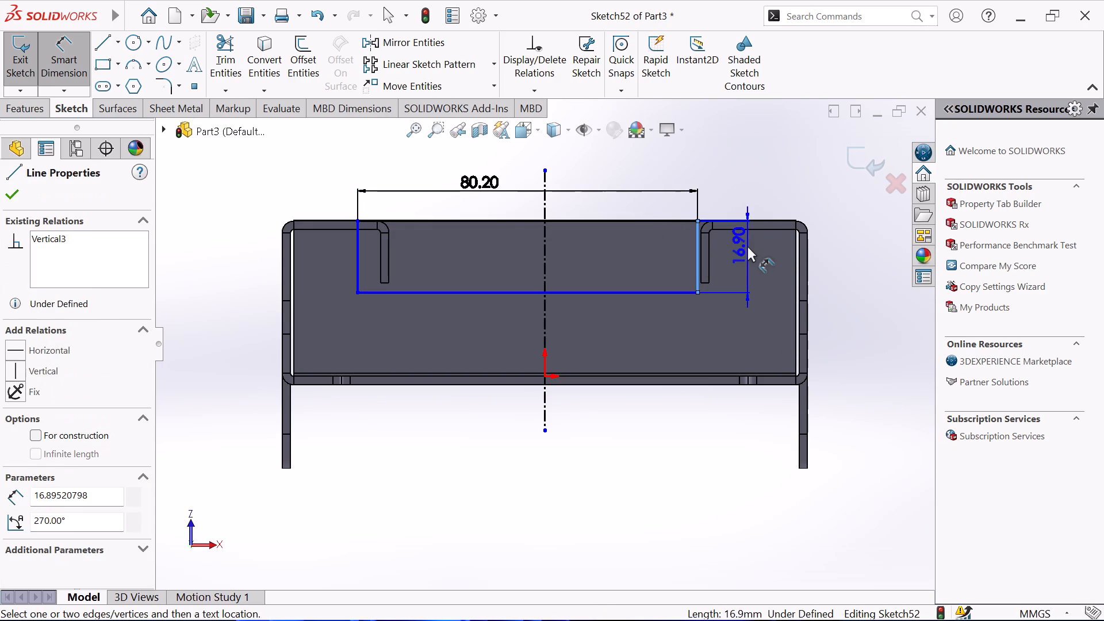
text(27)
key(Return)
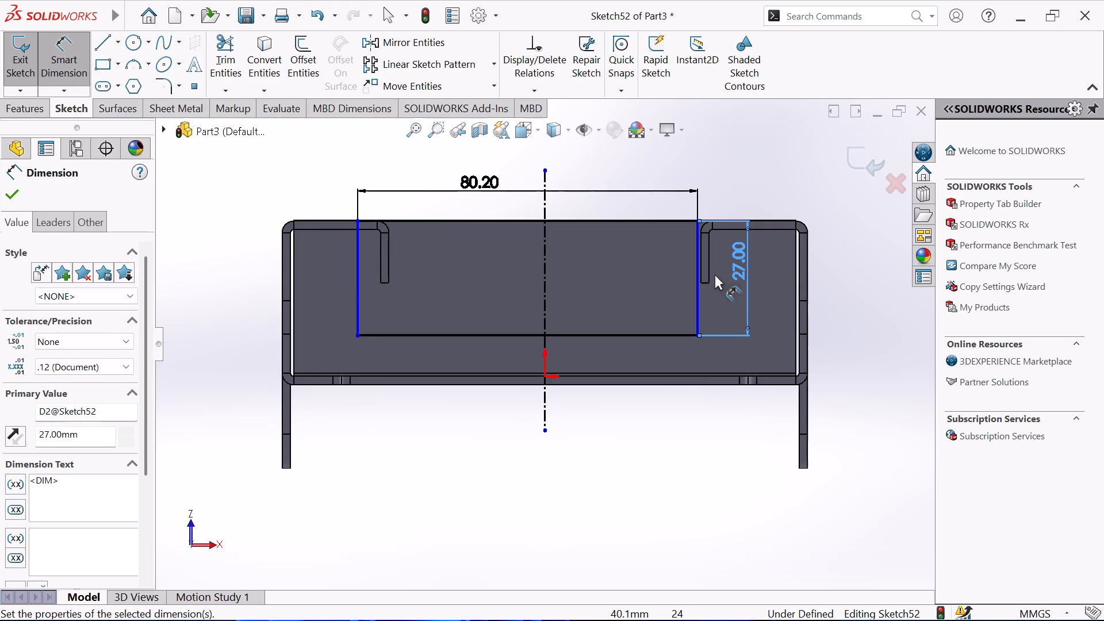
right_click(603, 149)
click(664, 204)
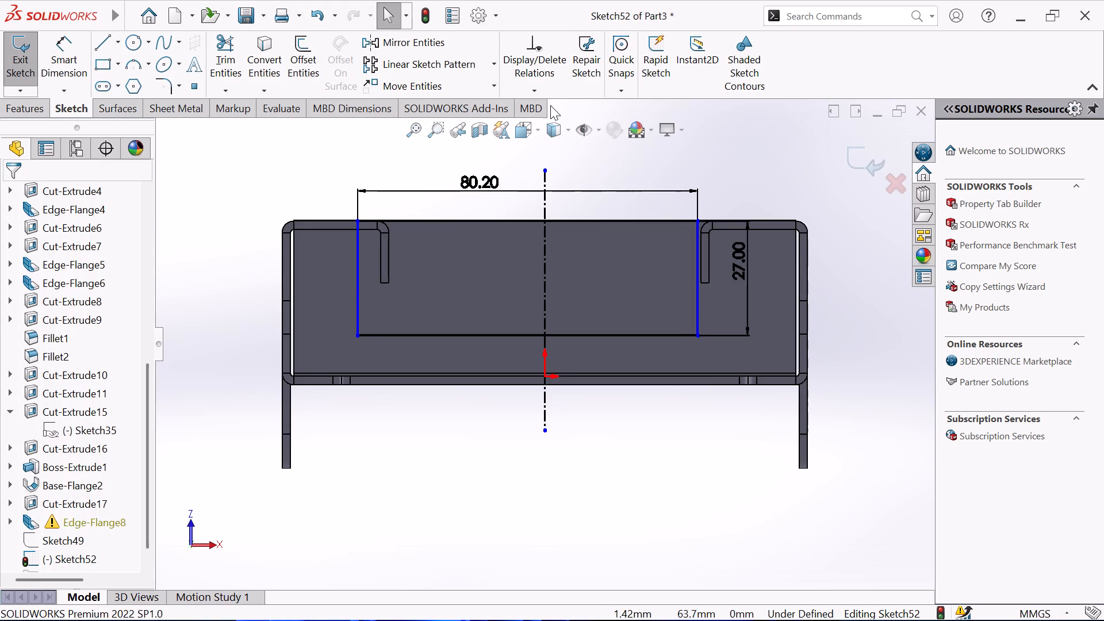
Add a Symmetric relation between the rectangle's two lower corner points and the vertical centerline.
click(547, 91)
click(565, 126)
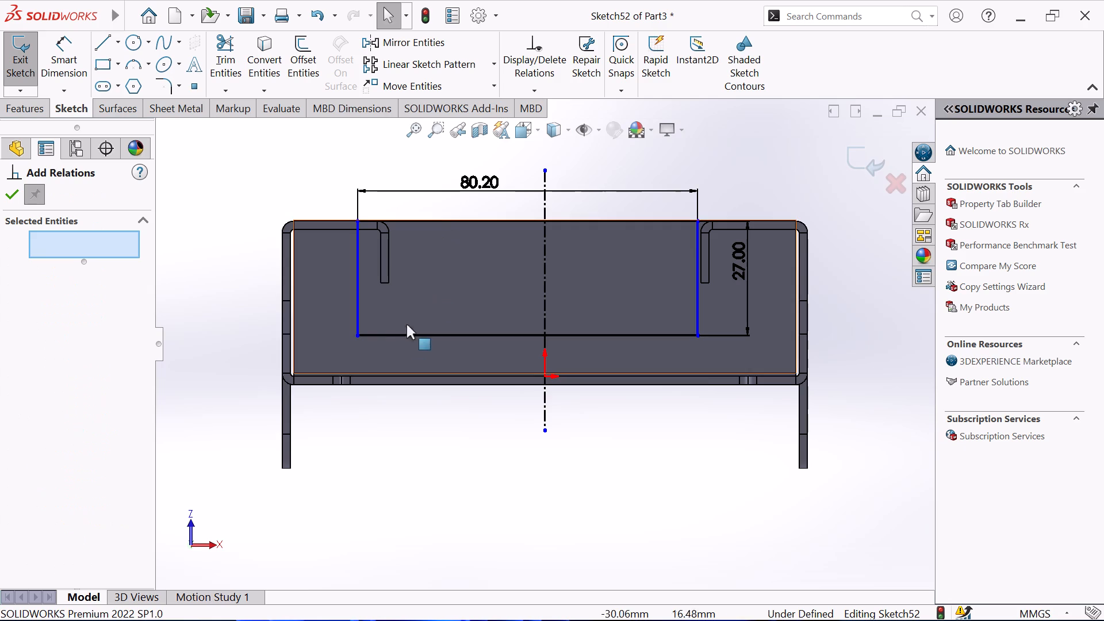
click(361, 335)
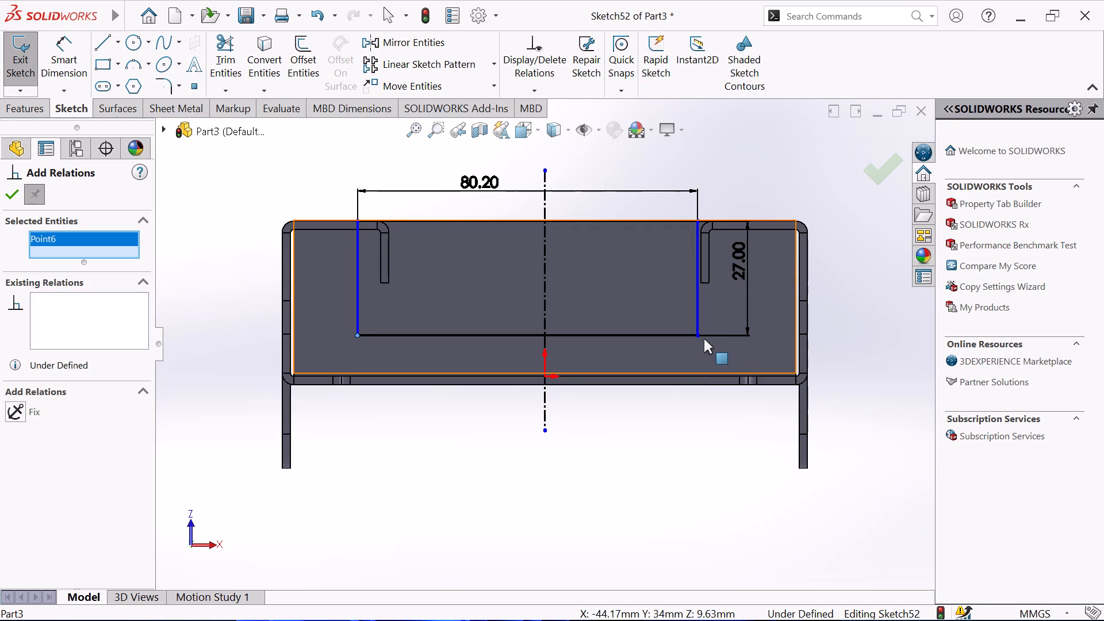
click(699, 335)
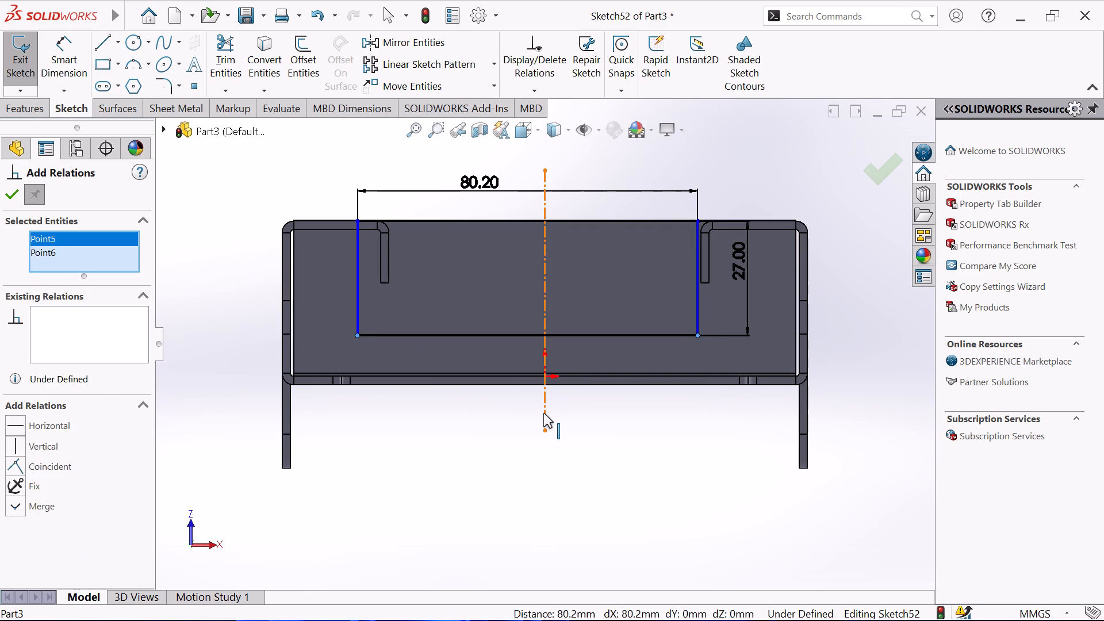
click(543, 413)
click(15, 438)
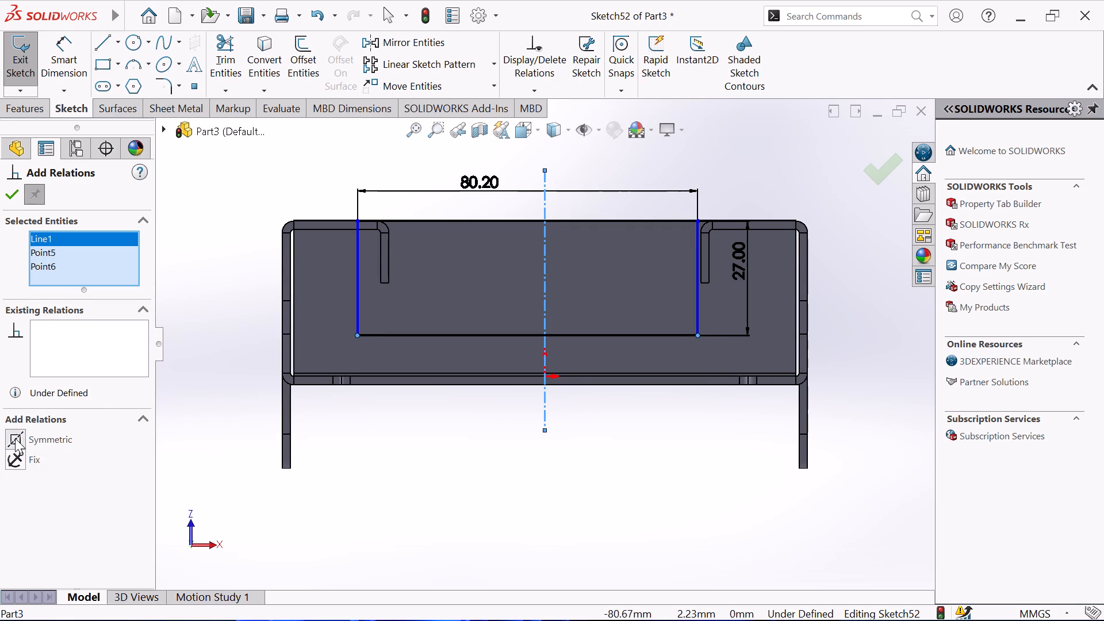
click(11, 198)
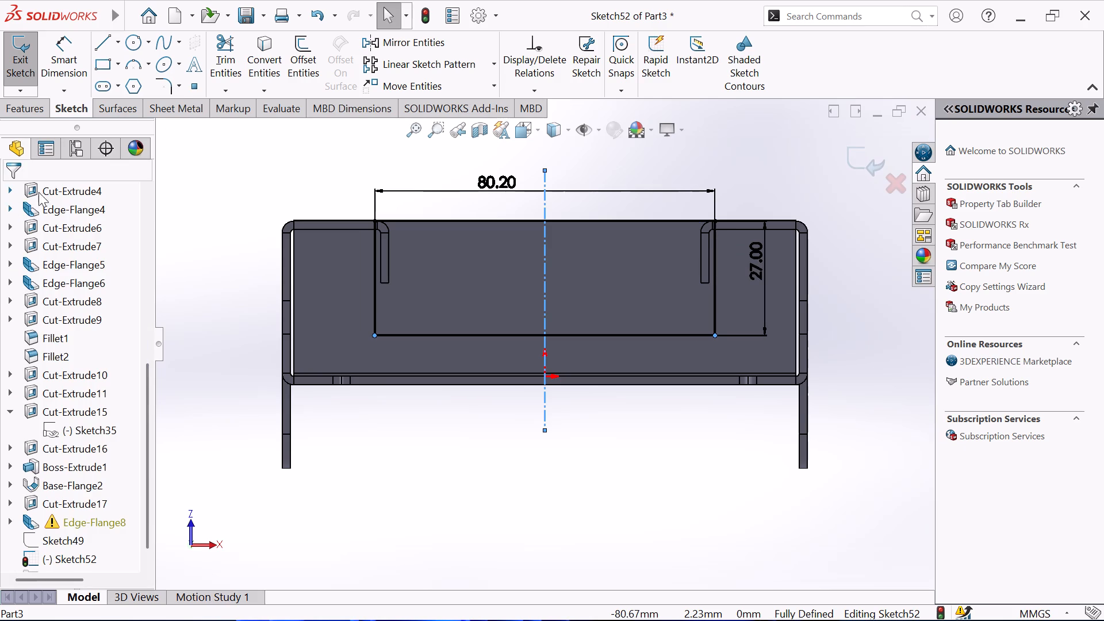
Round the rectangle's two lower corners with 8 mm sketch fillets.
click(158, 89)
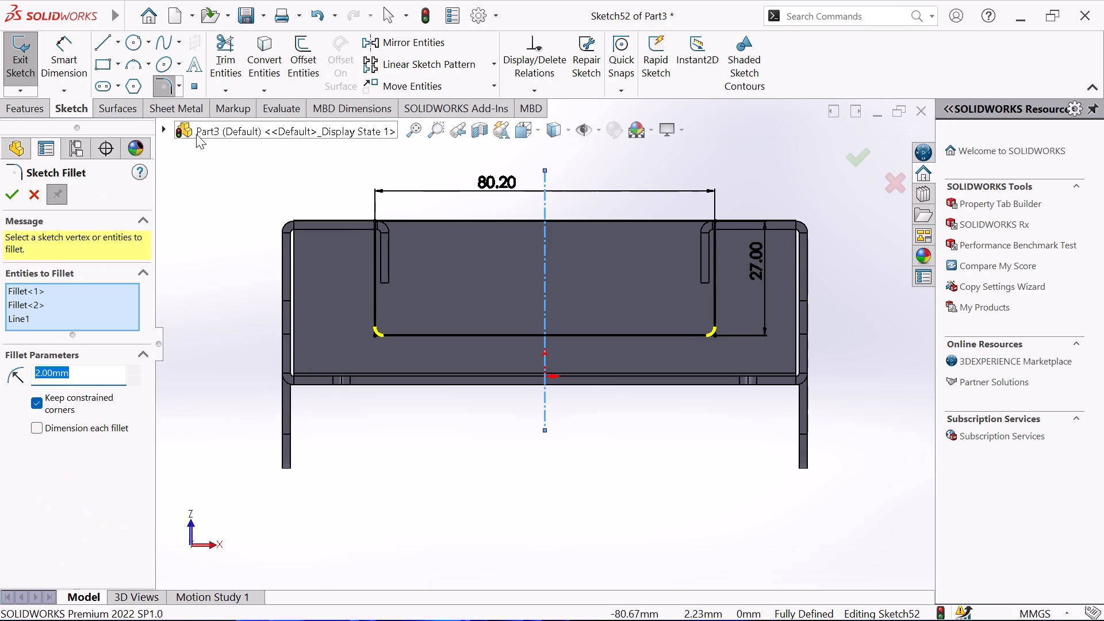
key(8)
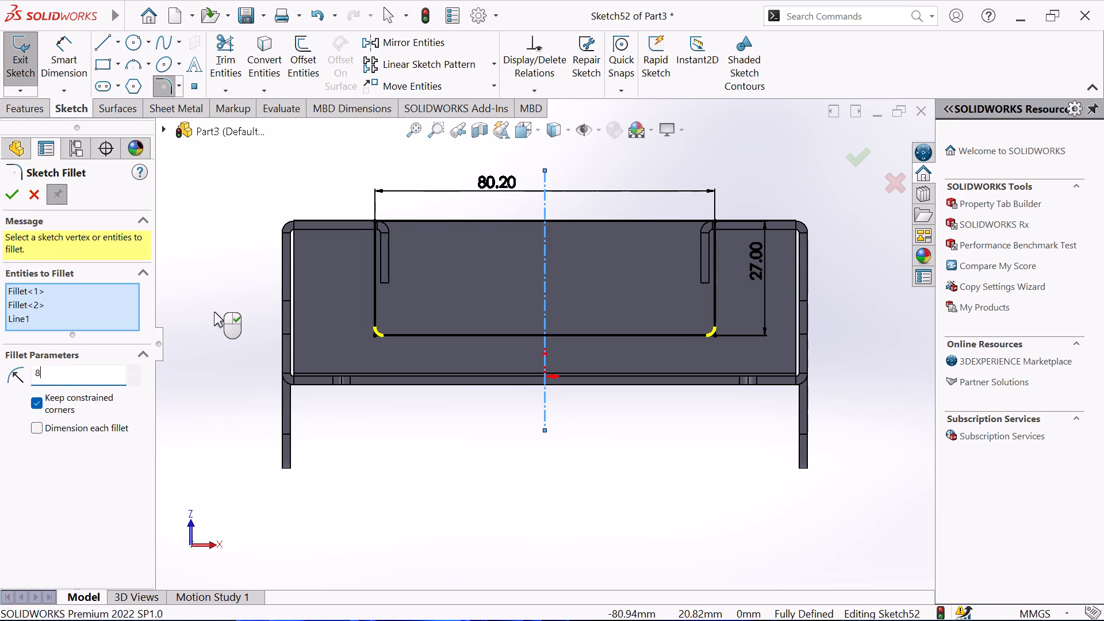
click(215, 315)
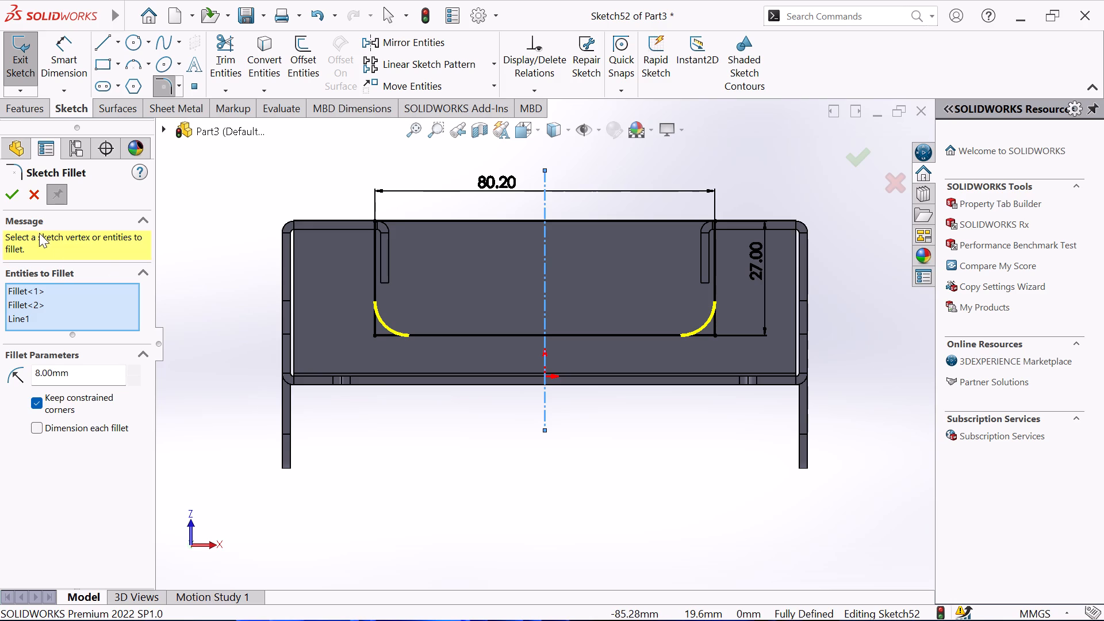
click(11, 197)
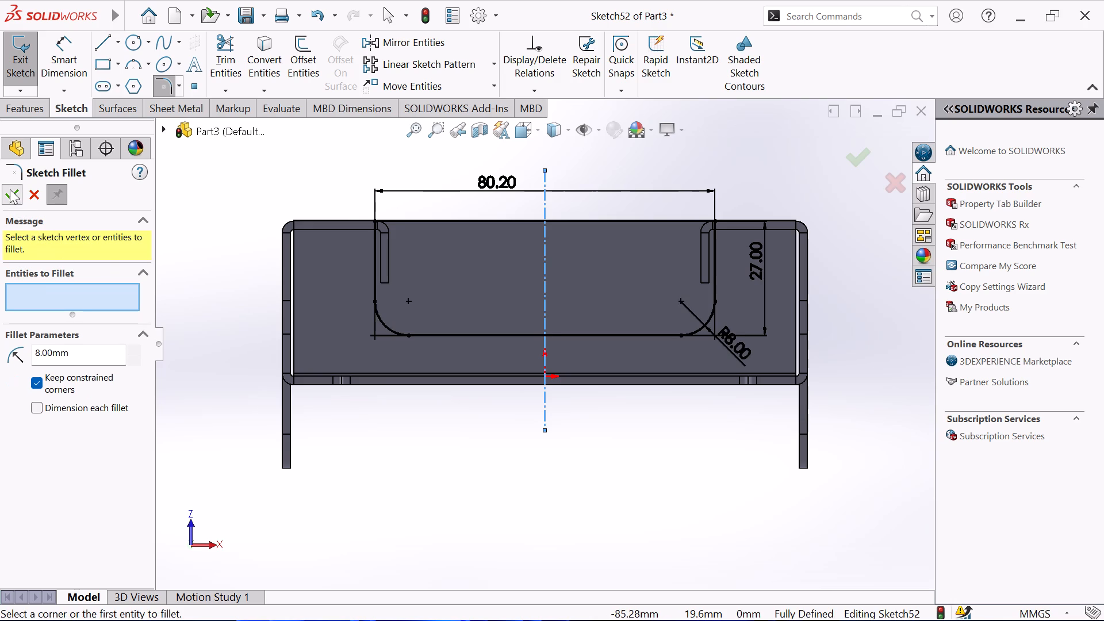
click(4, 195)
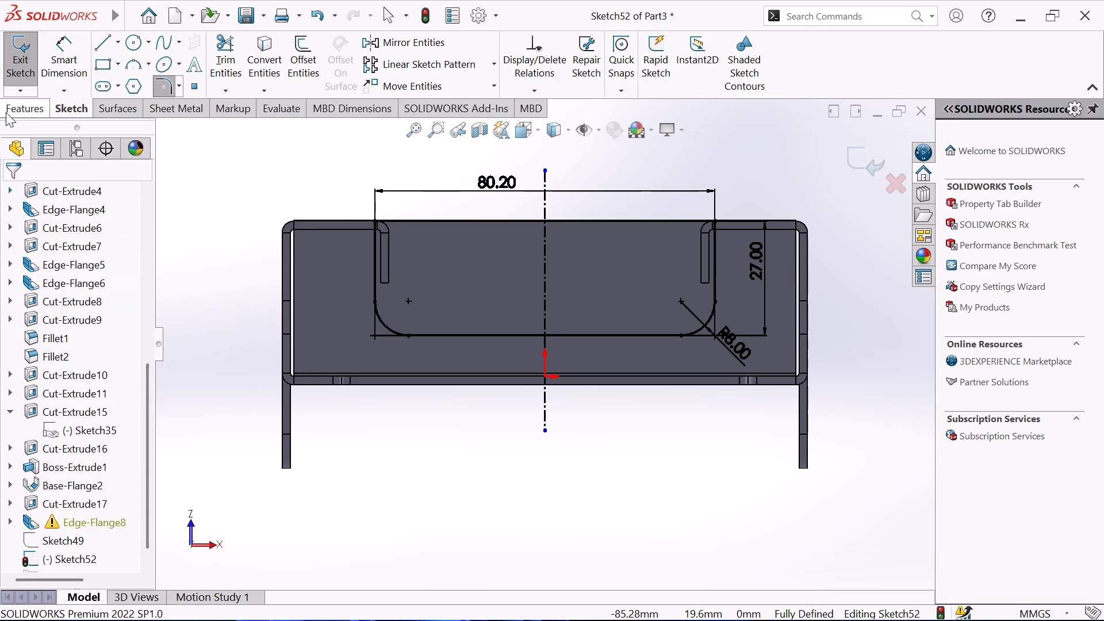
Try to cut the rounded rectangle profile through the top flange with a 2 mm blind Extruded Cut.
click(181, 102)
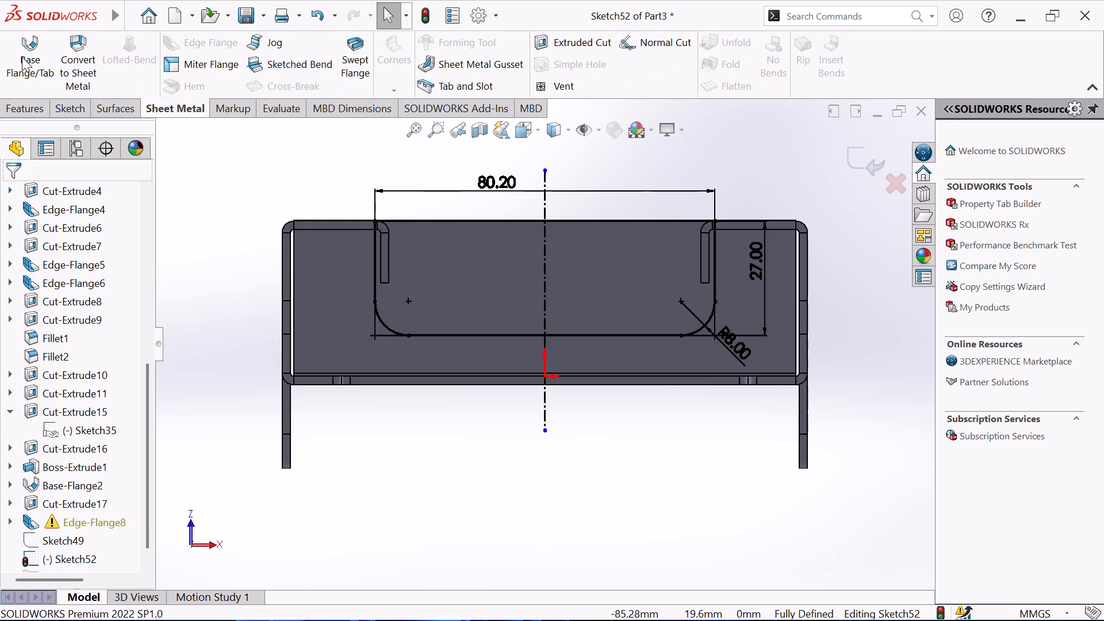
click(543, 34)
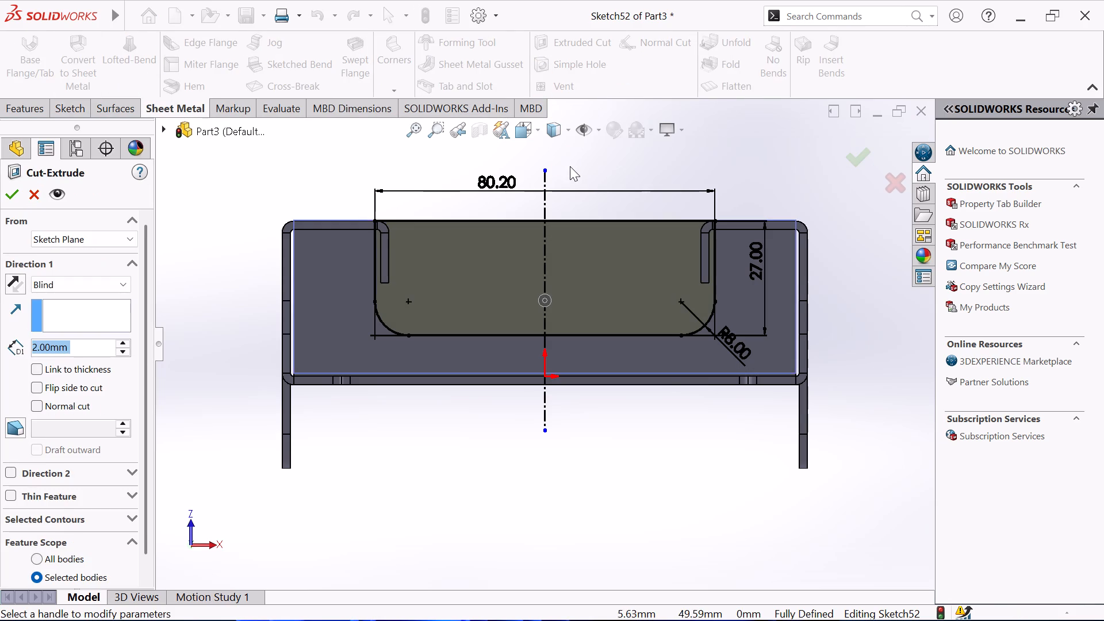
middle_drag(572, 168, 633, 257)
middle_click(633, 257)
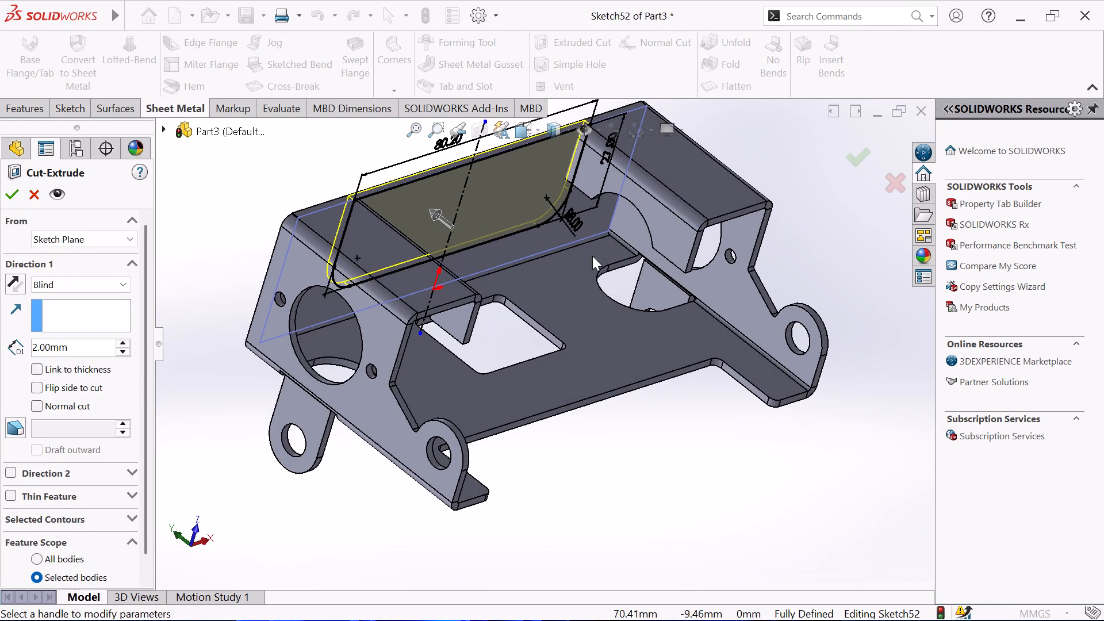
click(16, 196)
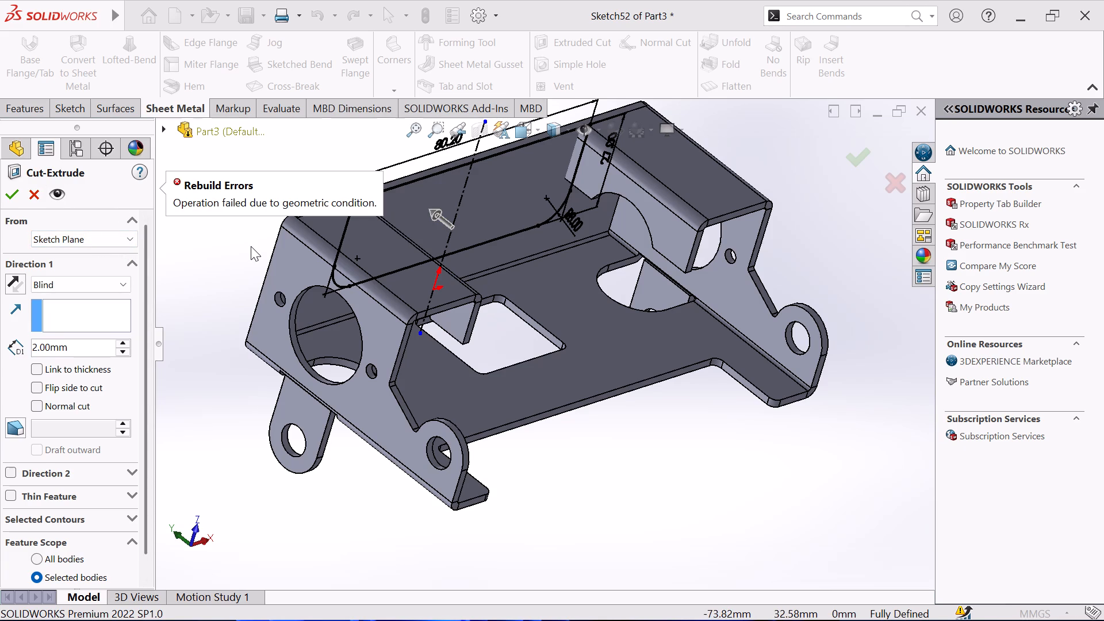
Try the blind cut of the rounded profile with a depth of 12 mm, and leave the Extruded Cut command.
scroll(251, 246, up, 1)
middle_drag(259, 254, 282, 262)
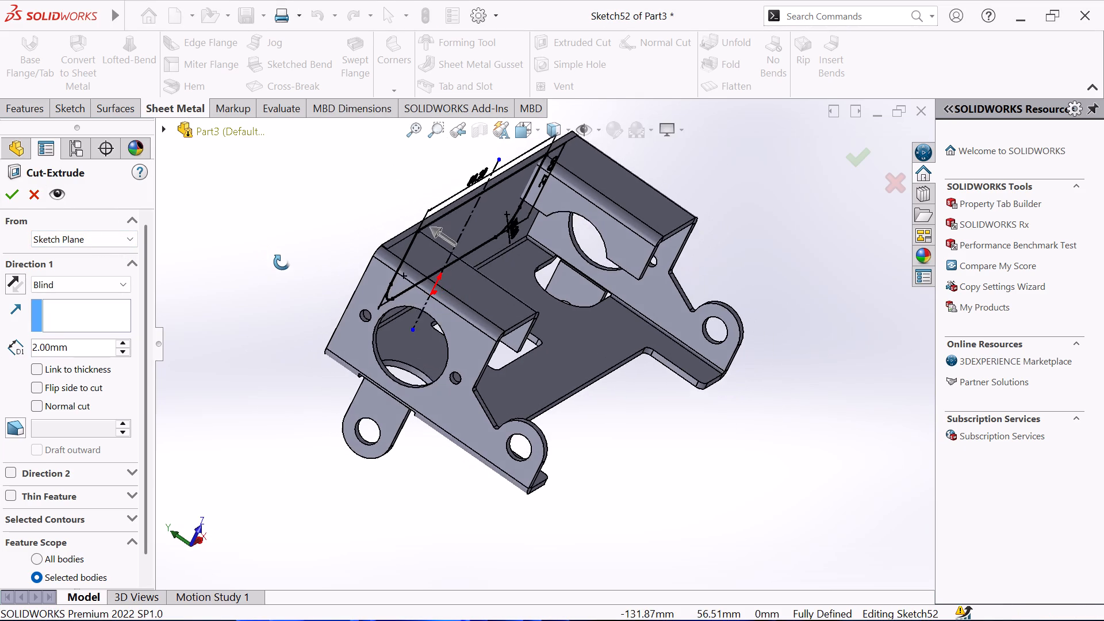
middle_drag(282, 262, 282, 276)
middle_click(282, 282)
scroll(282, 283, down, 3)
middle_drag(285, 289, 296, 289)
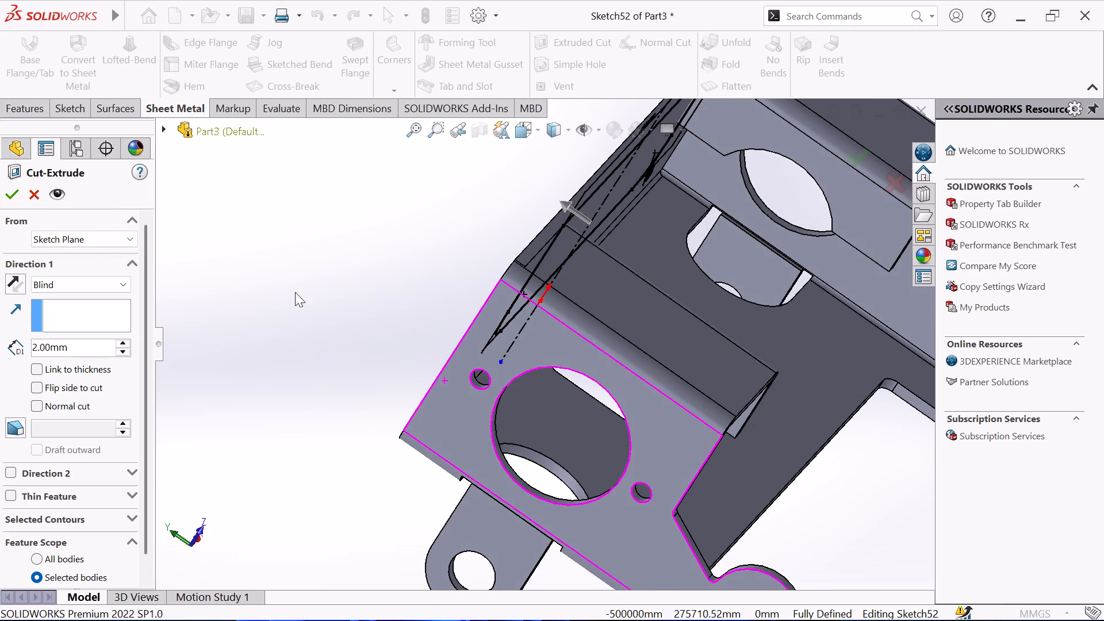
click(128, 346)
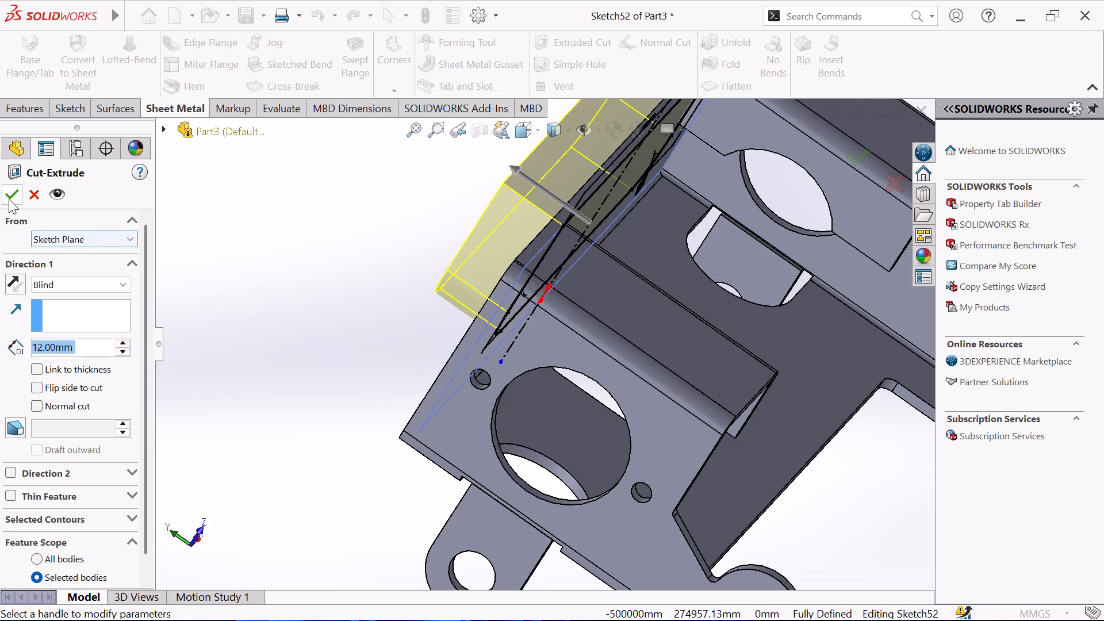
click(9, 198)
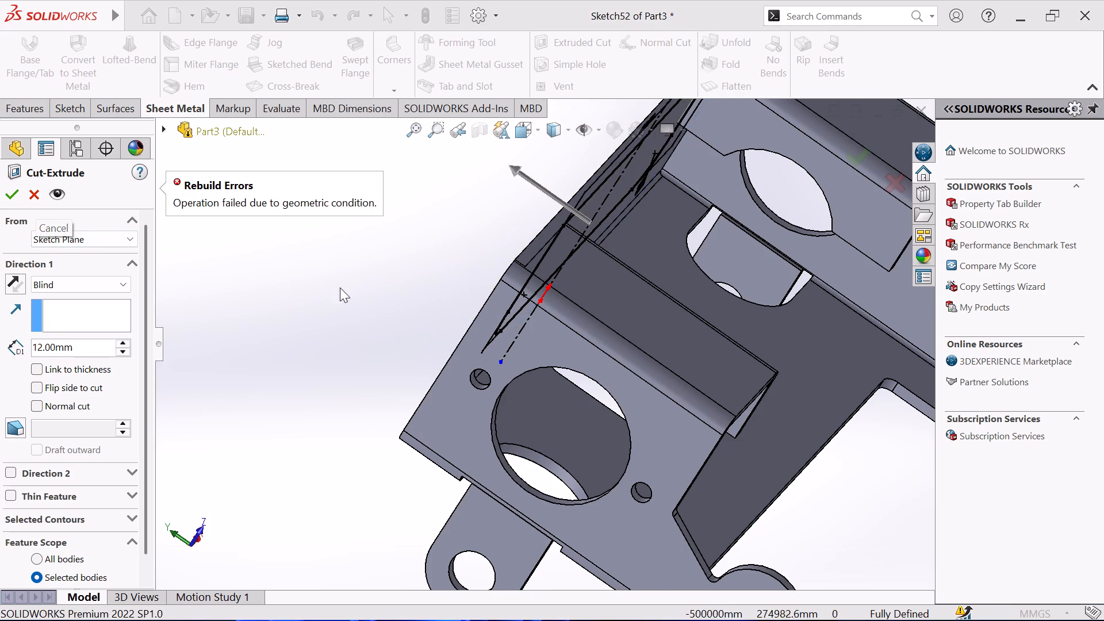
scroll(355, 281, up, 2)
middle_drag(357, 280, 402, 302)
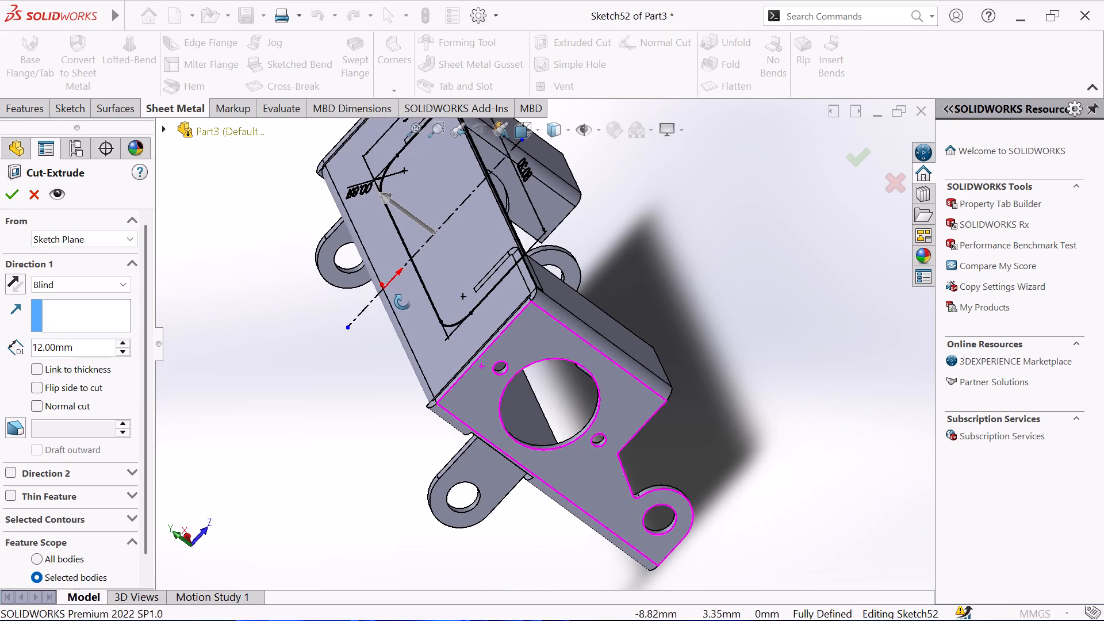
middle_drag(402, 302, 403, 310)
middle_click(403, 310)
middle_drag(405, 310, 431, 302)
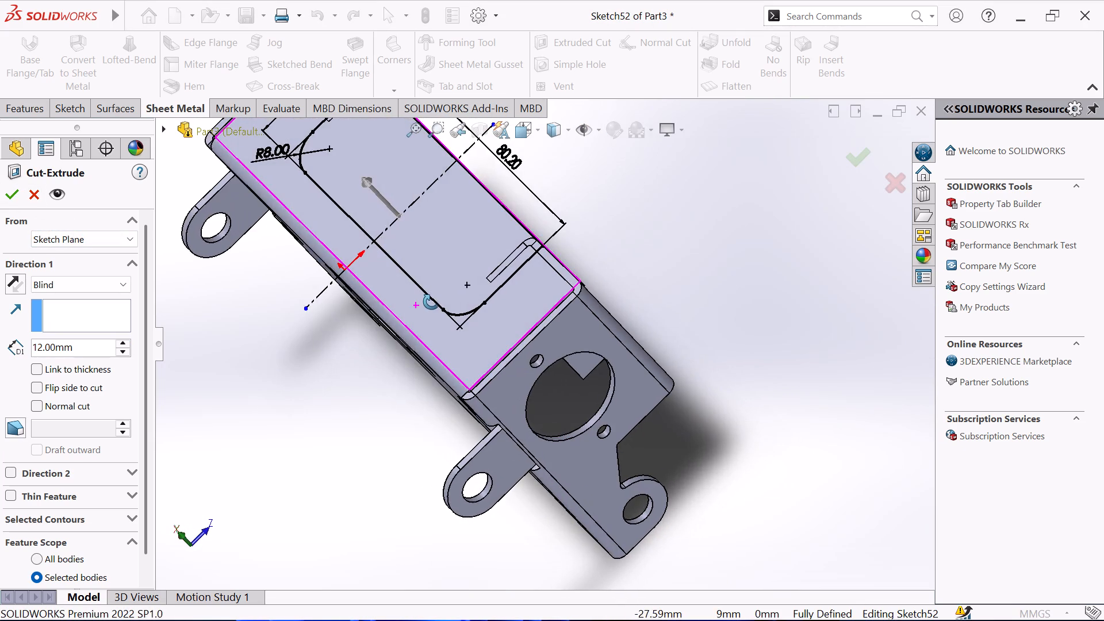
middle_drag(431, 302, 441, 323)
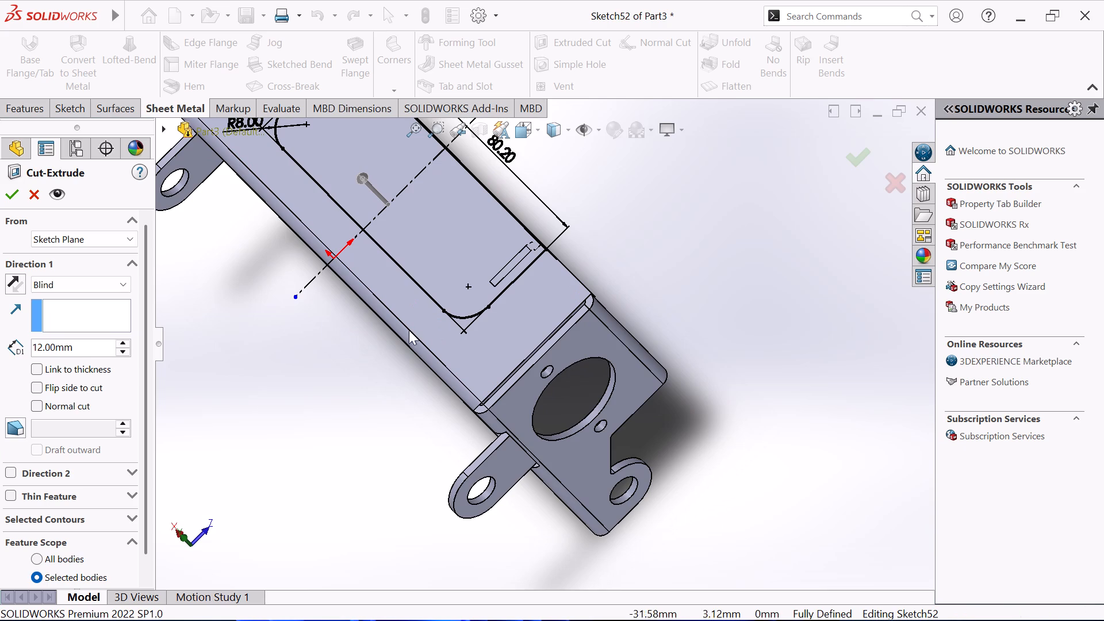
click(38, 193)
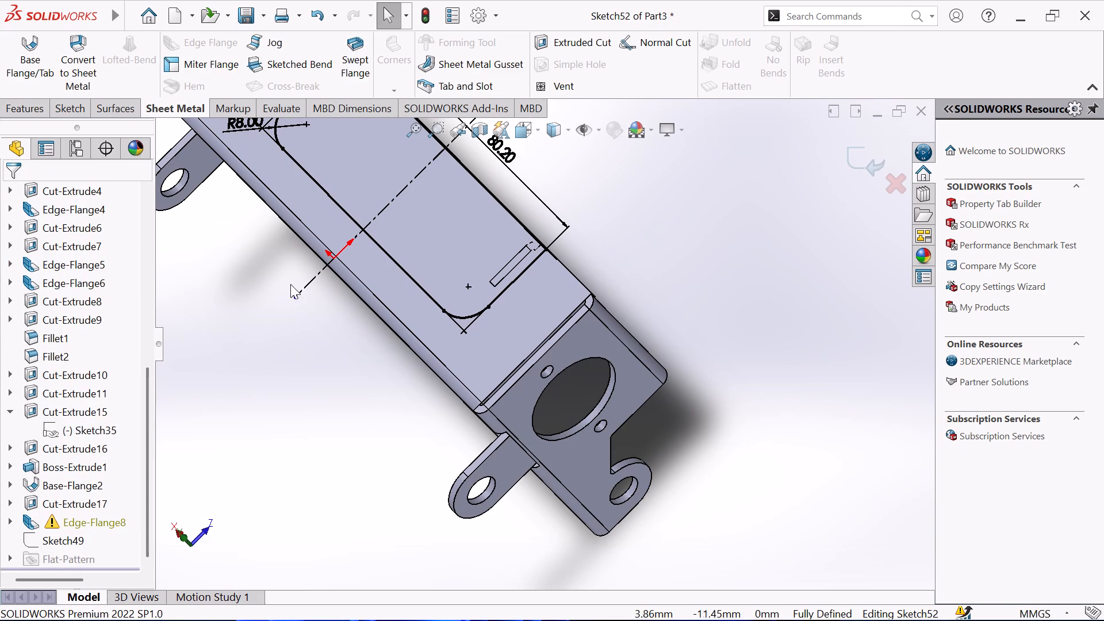
Exit the opening sketch and delete the Edge-Flange8 feature together with its child features and sketches.
scroll(243, 259, up, 2)
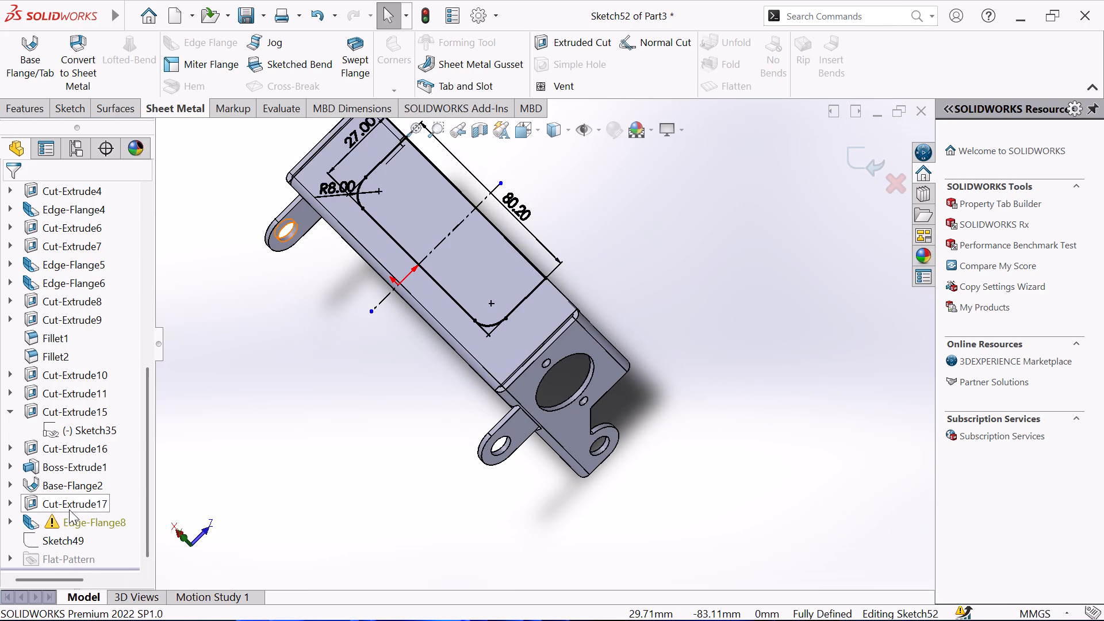
right_click(65, 525)
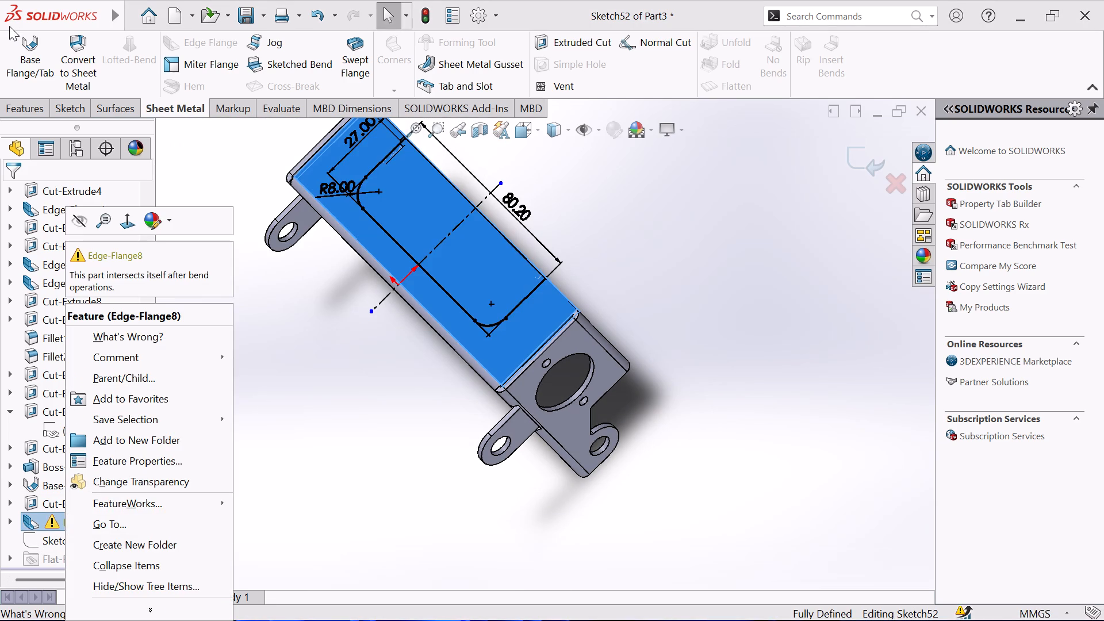
click(76, 105)
click(12, 54)
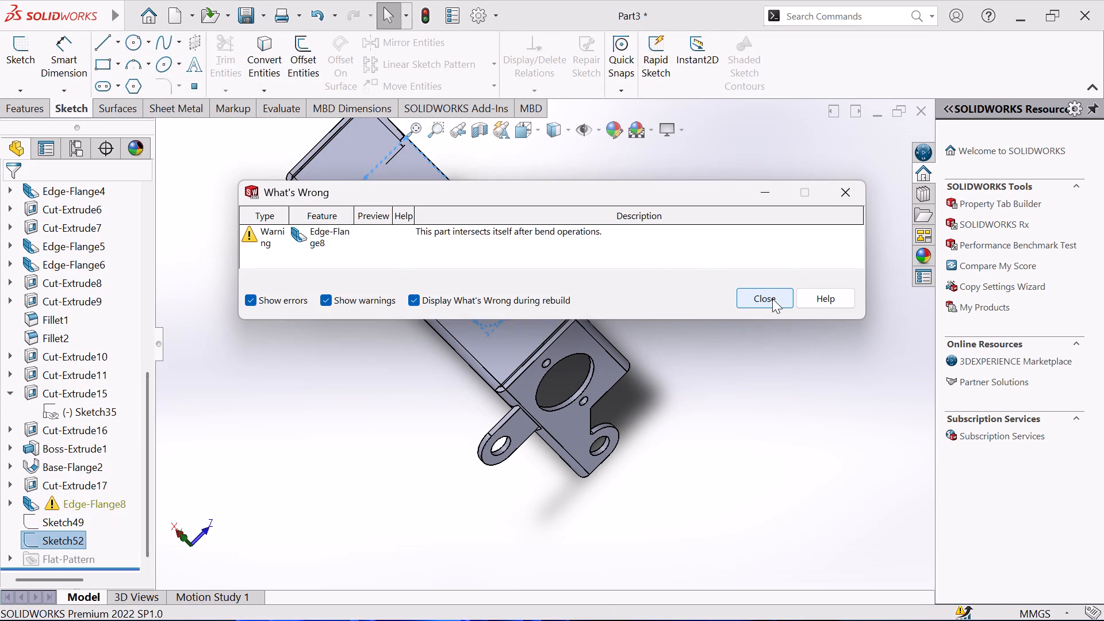
click(772, 298)
right_click(66, 503)
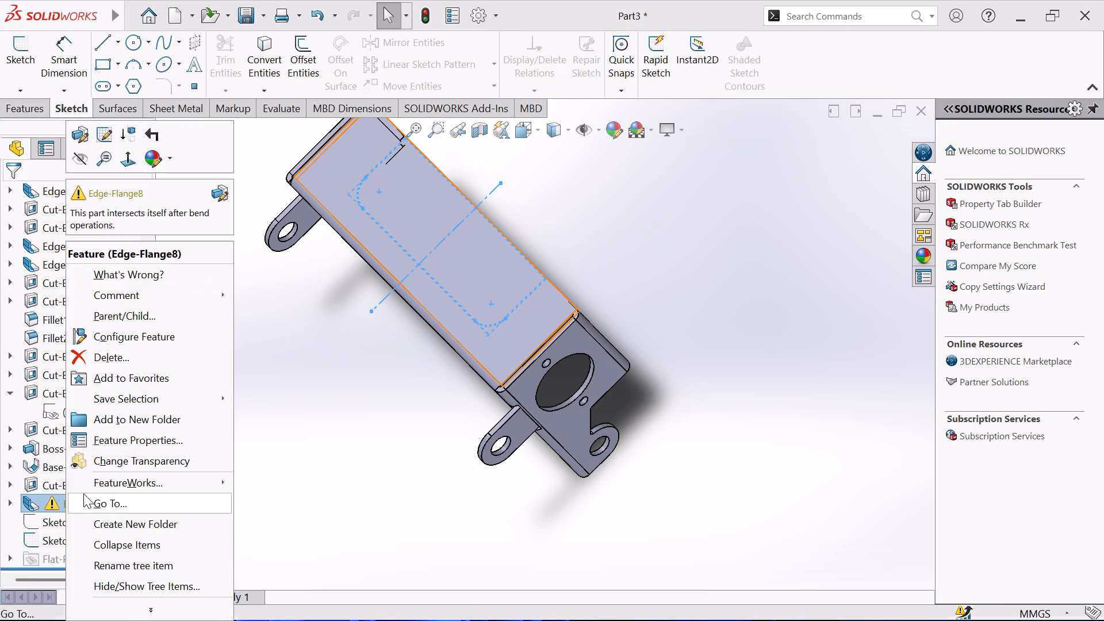
click(112, 359)
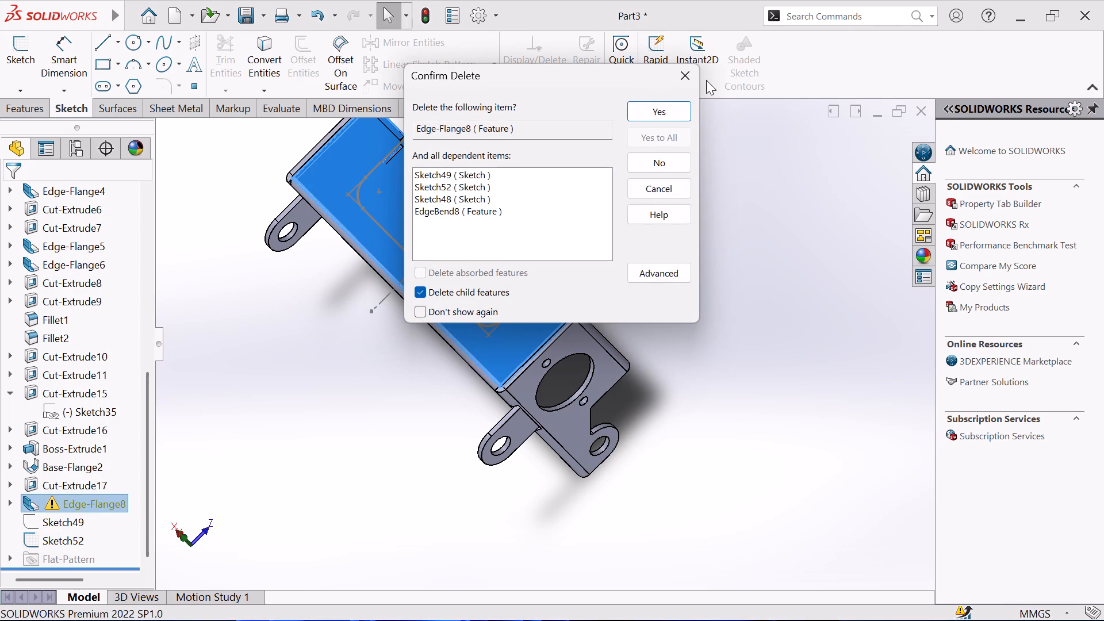
click(671, 107)
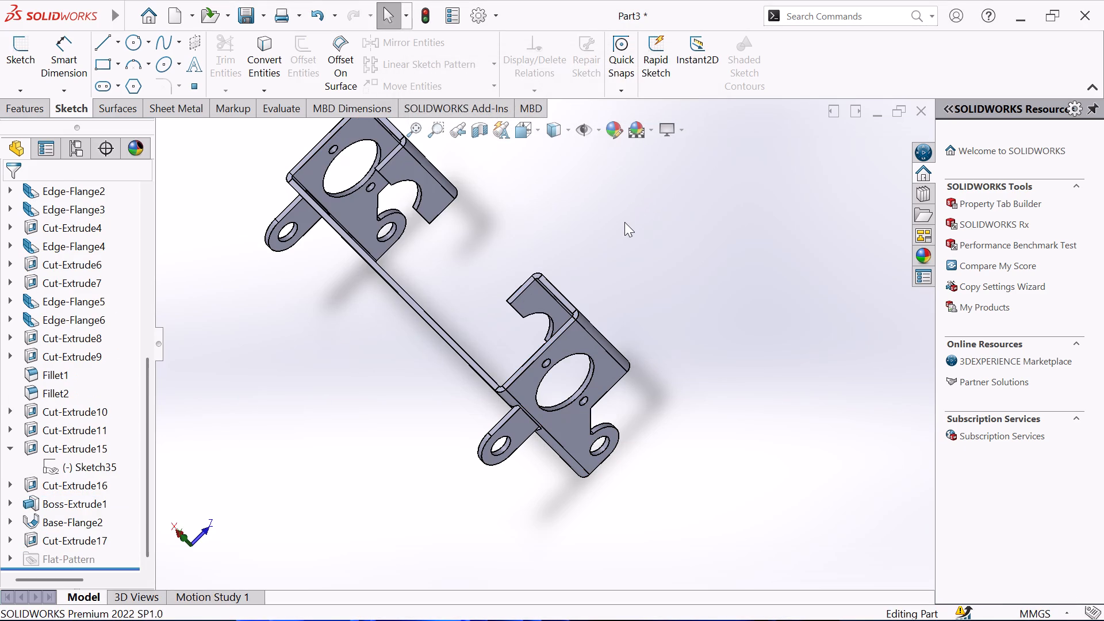
Examine the bracket's two side flanges and the open side between them from several angles.
scroll(624, 222, up, 2)
middle_drag(624, 222, 505, 197)
middle_drag(505, 197, 491, 206)
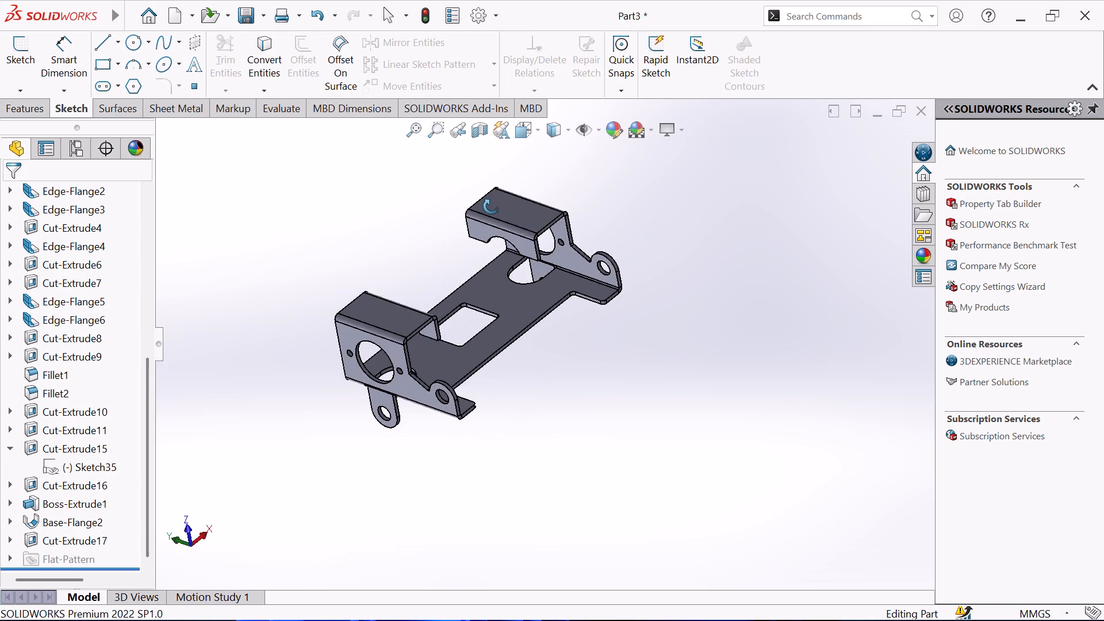
middle_drag(491, 206, 446, 229)
middle_drag(504, 347, 551, 339)
scroll(554, 342, down, 2)
middle_drag(565, 339, 626, 289)
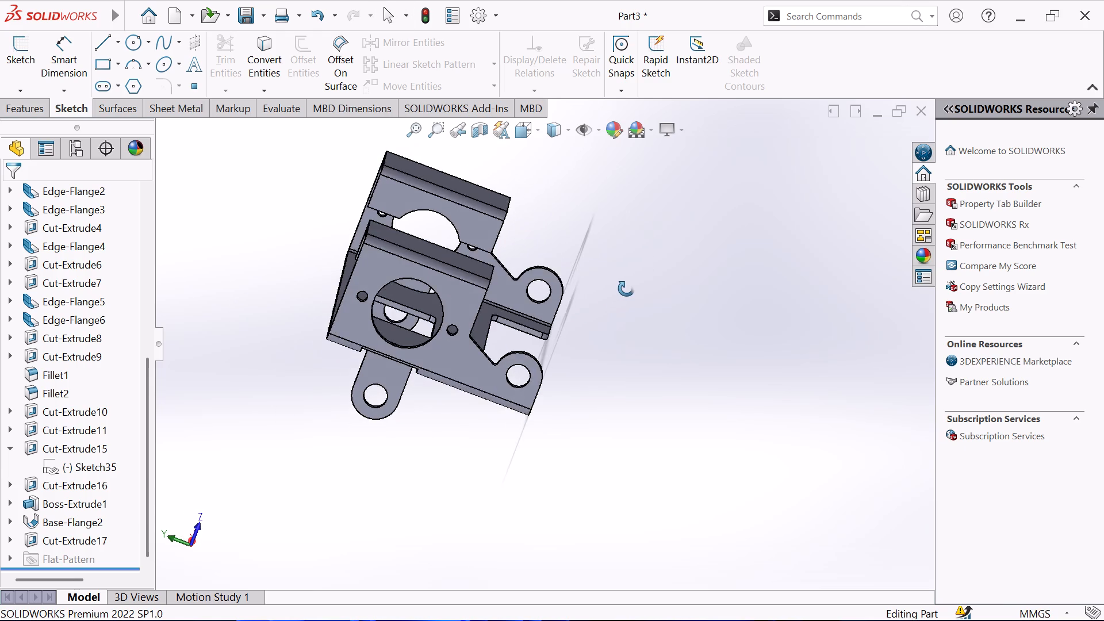
middle_drag(626, 289, 632, 344)
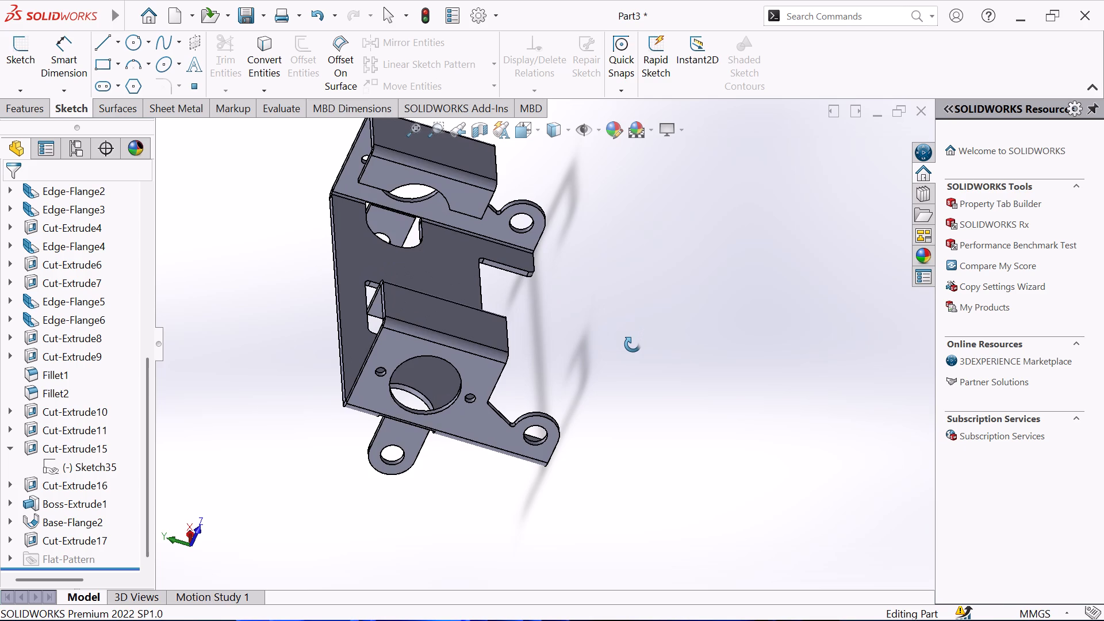
middle_drag(632, 344, 632, 345)
middle_click(632, 345)
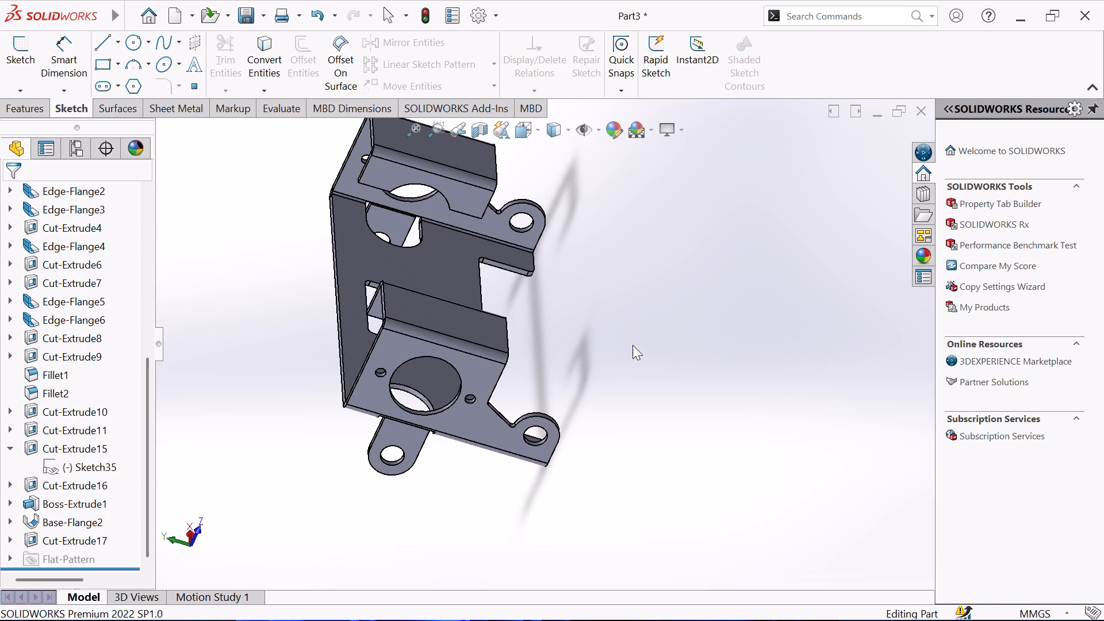
middle_click(632, 345)
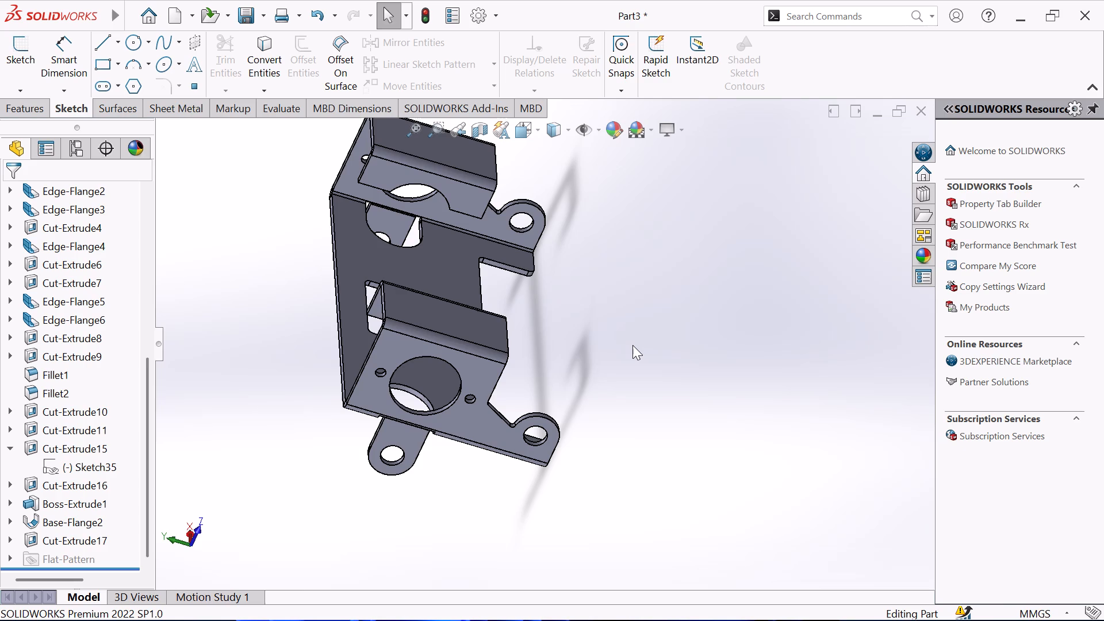
middle_click(632, 345)
middle_drag(595, 324, 577, 290)
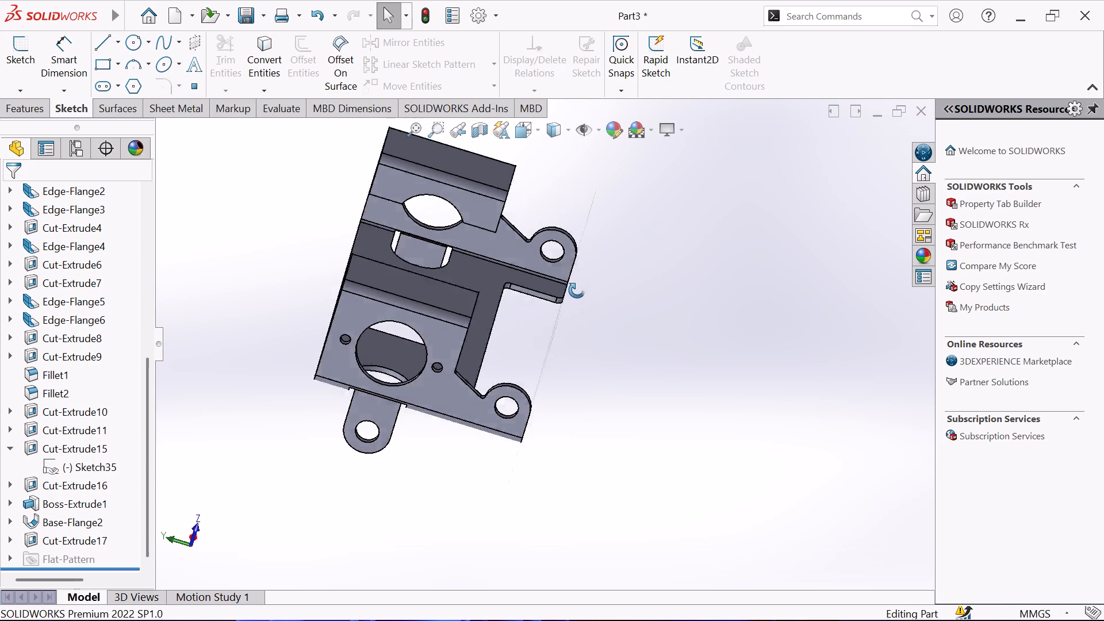
middle_drag(577, 290, 552, 237)
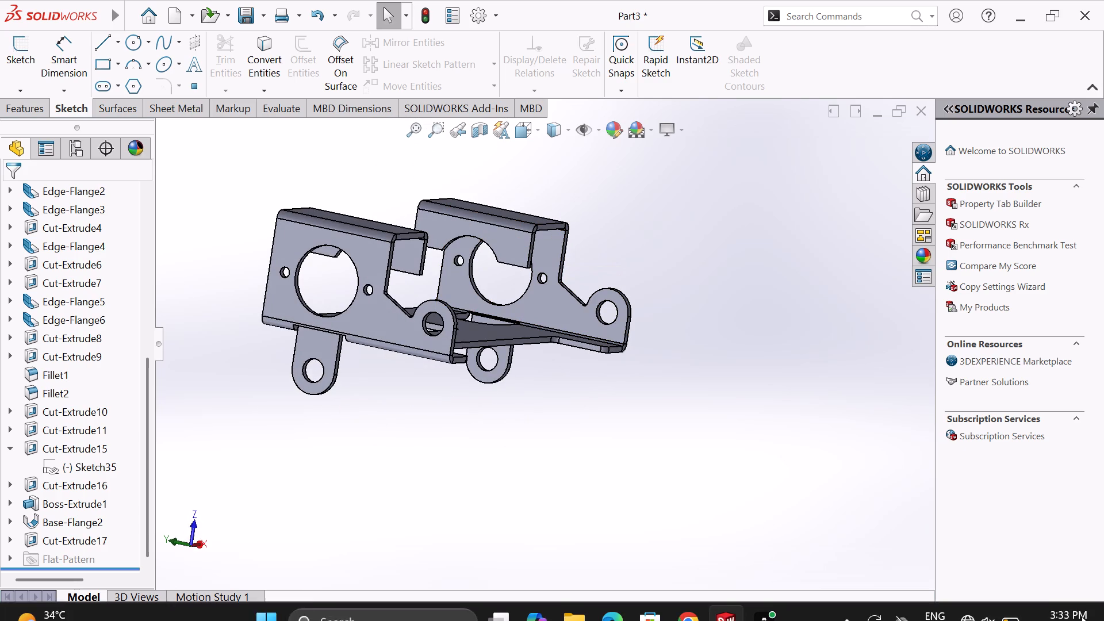
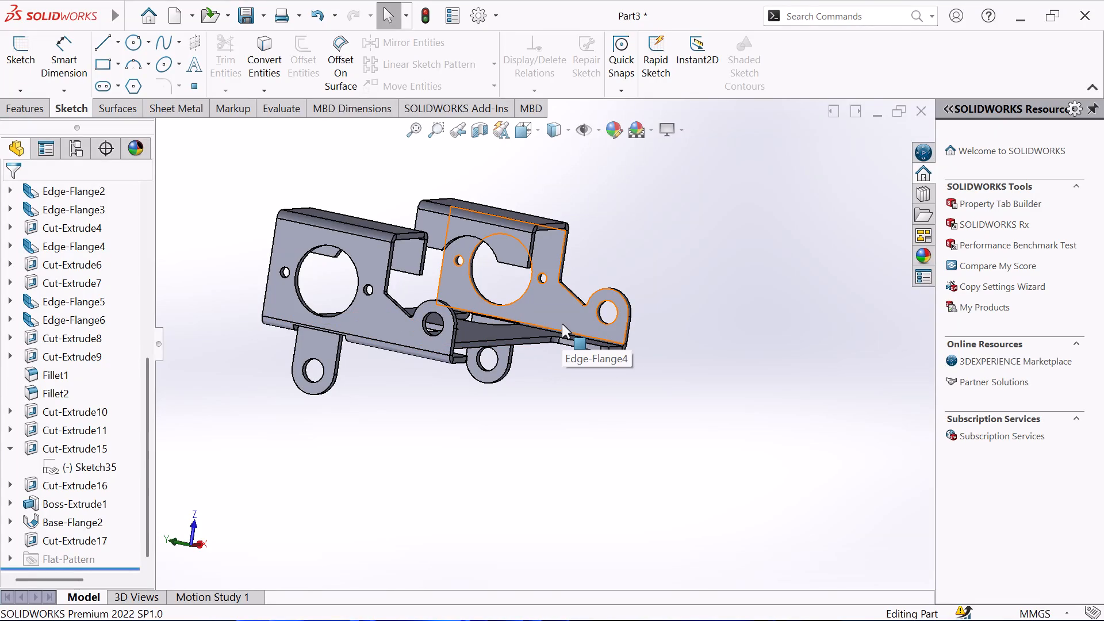
Examine the folded sheet metal bracket from several sides, including its flanges, lugs and base cutouts.
middle_drag(593, 279, 611, 265)
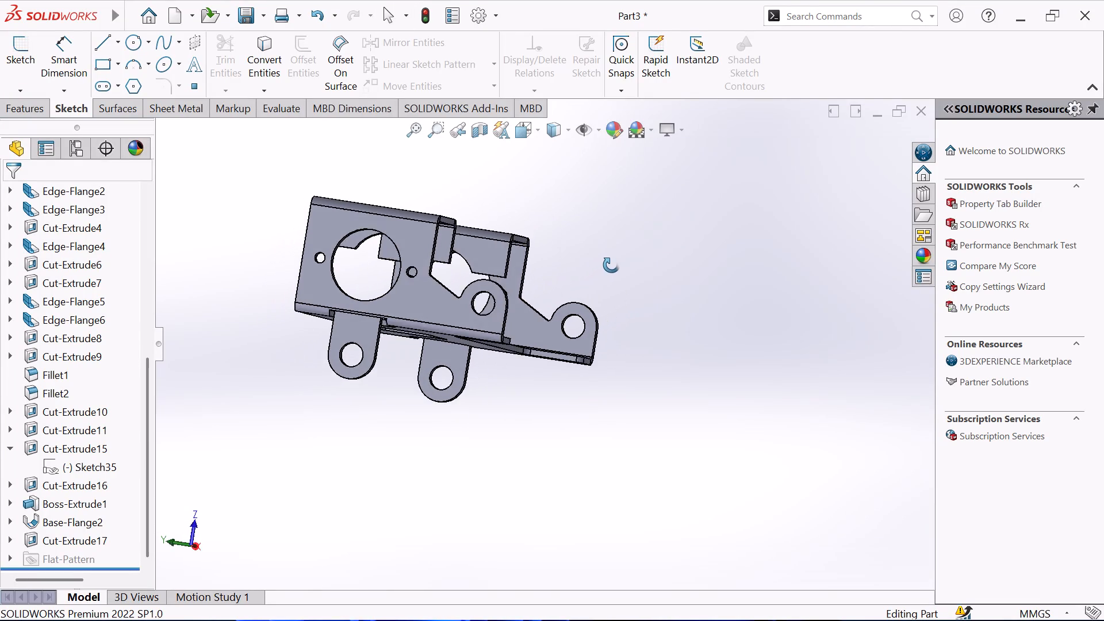
middle_drag(611, 265, 621, 269)
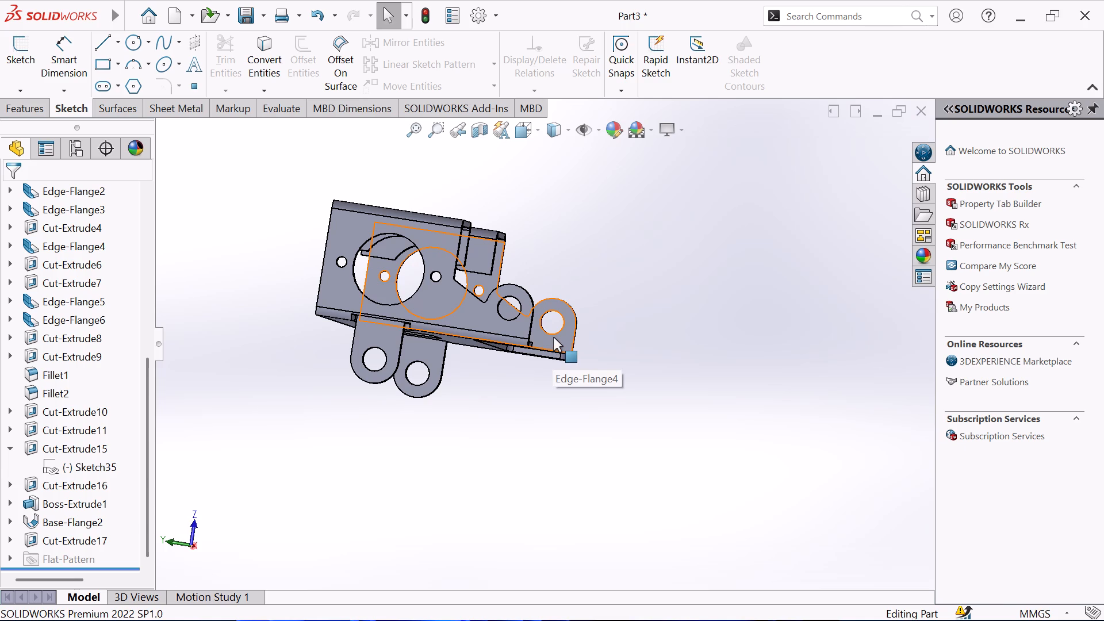
middle_drag(579, 315, 547, 340)
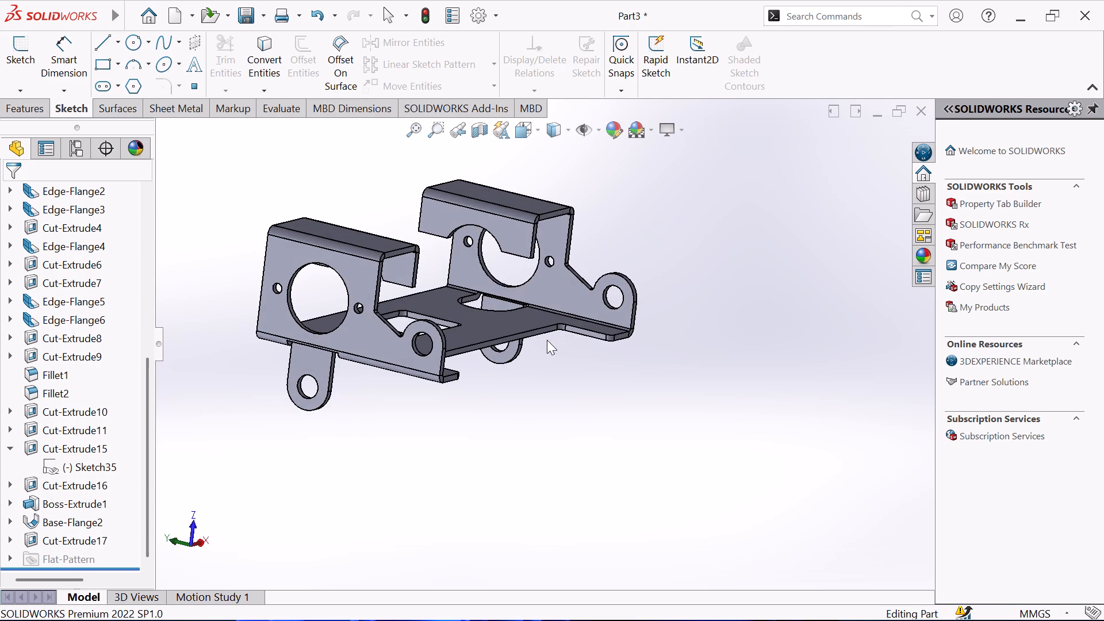
scroll(547, 340, down, 3)
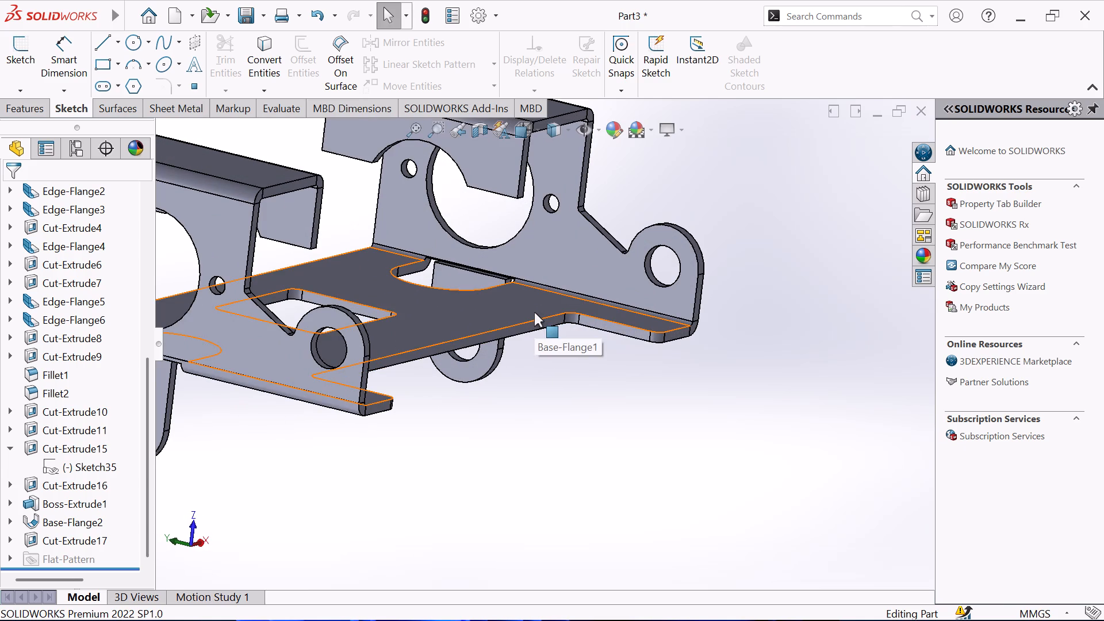
scroll(539, 305, up, 1)
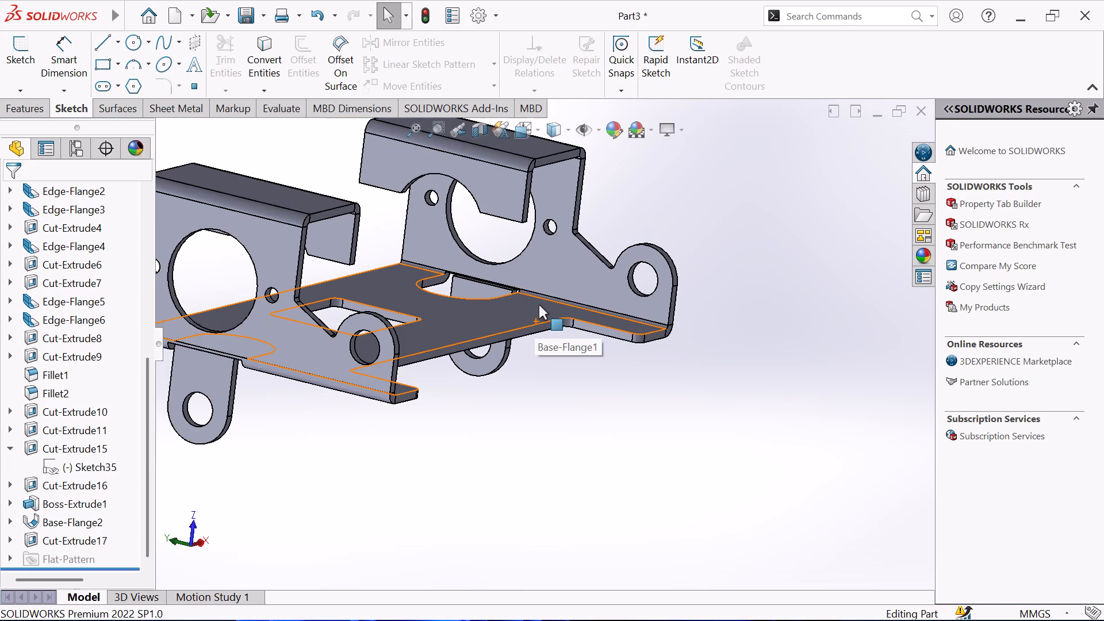
middle_drag(688, 297, 663, 315)
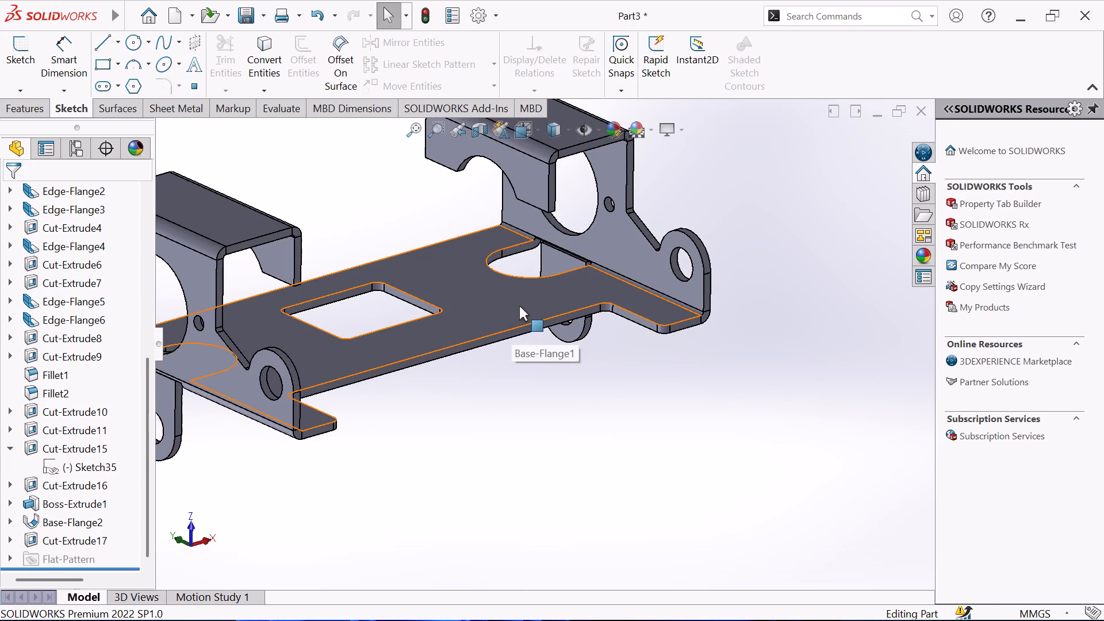
scroll(504, 312, up, 1)
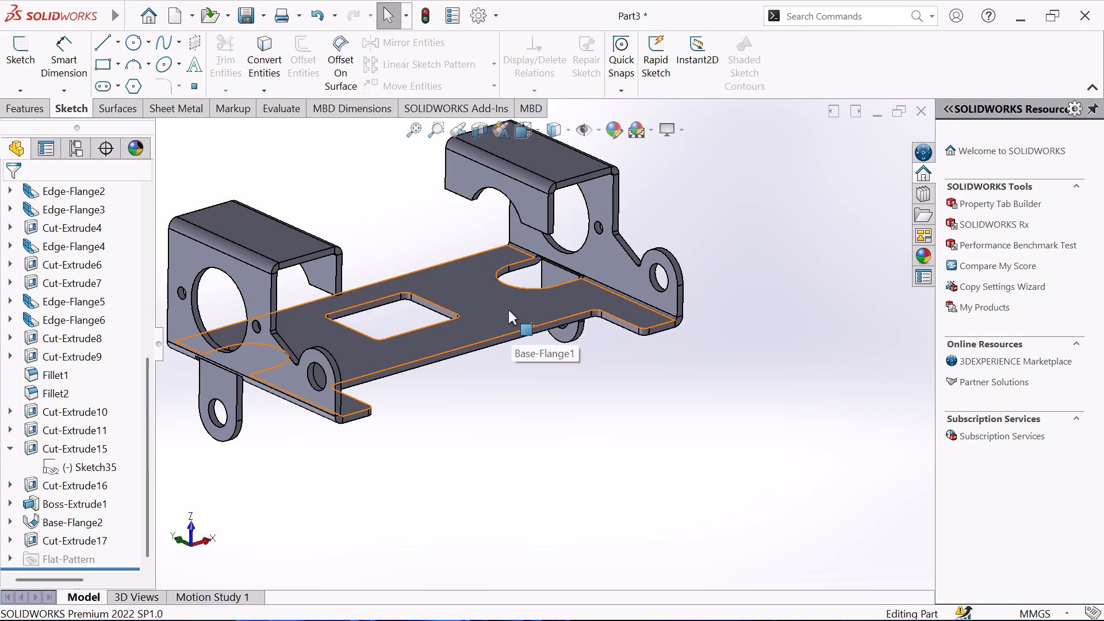
middle_drag(508, 310, 519, 290)
middle_click(519, 290)
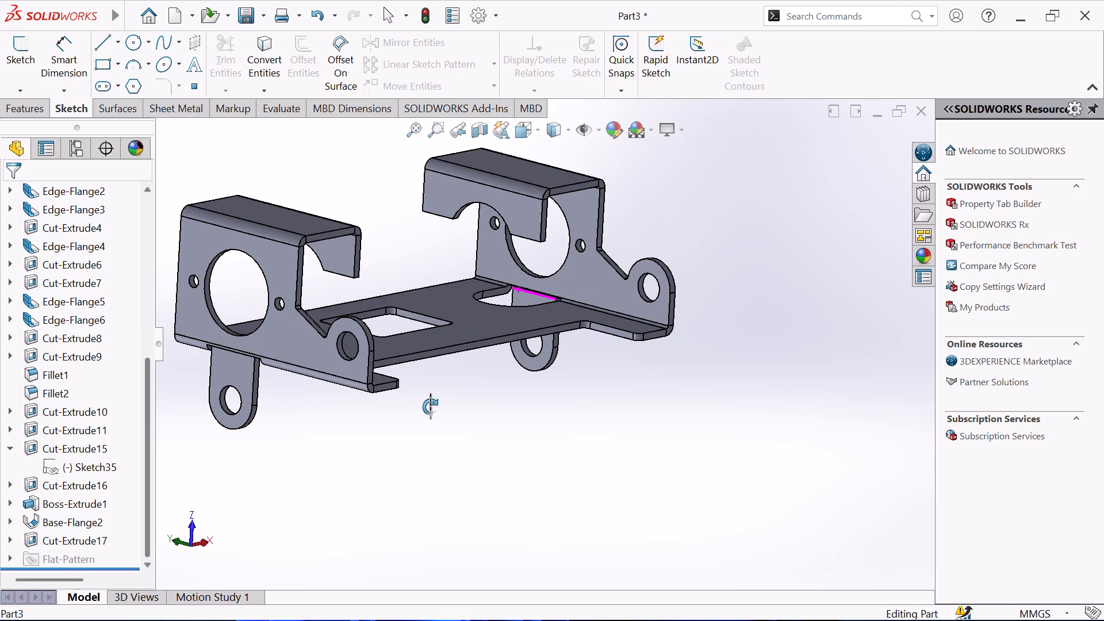
middle_drag(434, 392, 478, 388)
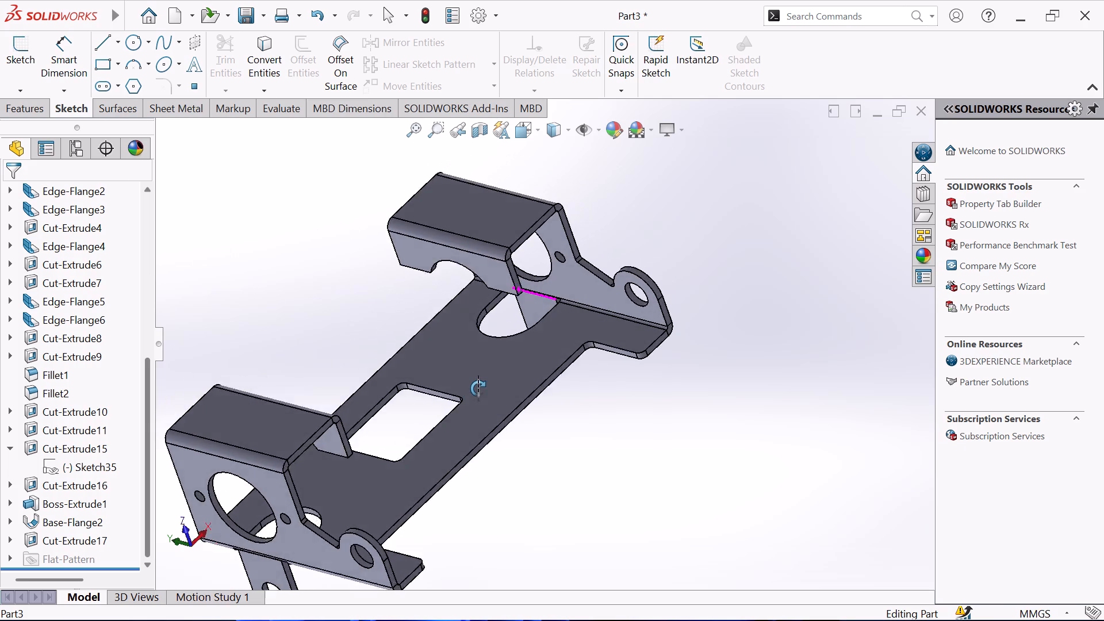
middle_drag(478, 388, 552, 269)
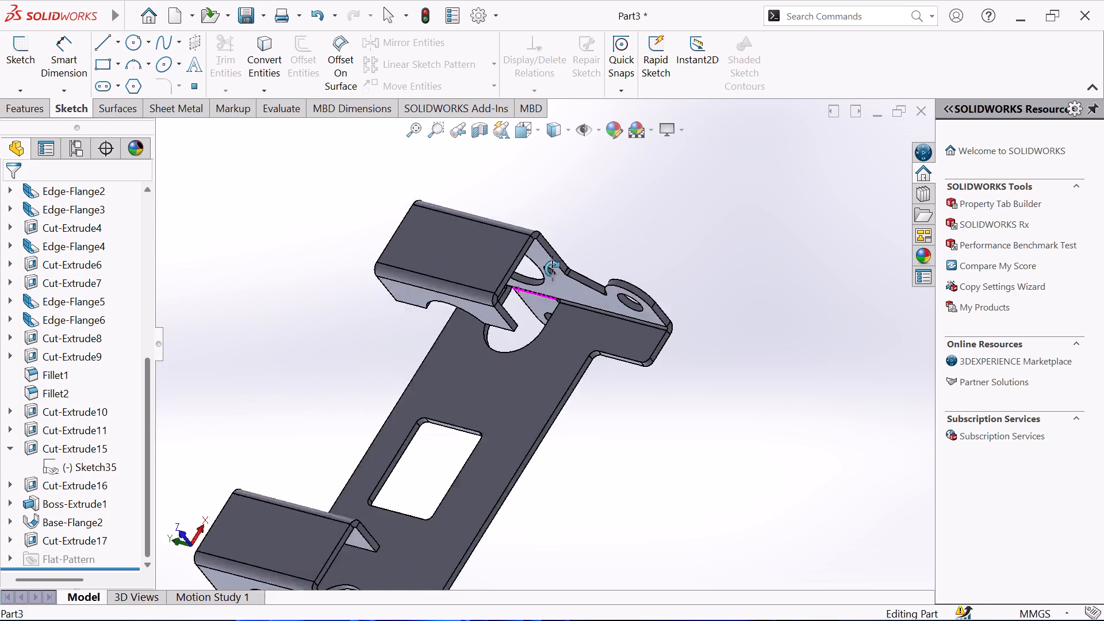
middle_drag(552, 269, 597, 212)
scroll(592, 411, up, 2)
middle_drag(592, 392, 626, 262)
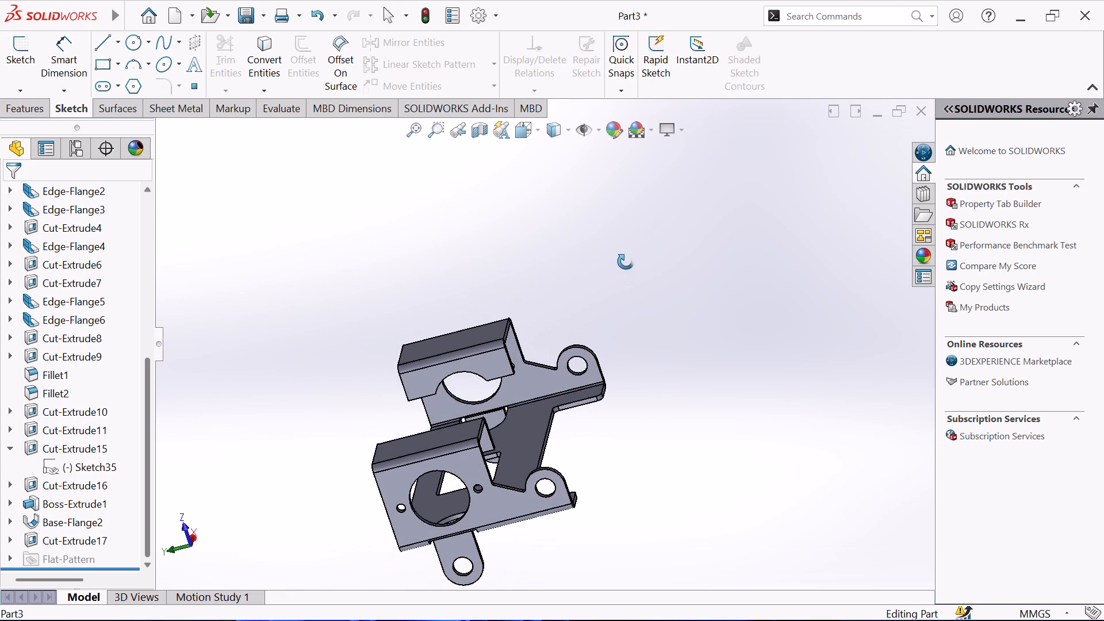
middle_drag(626, 262, 626, 261)
middle_drag(515, 434, 575, 378)
scroll(488, 439, down, 3)
middle_drag(620, 474, 497, 481)
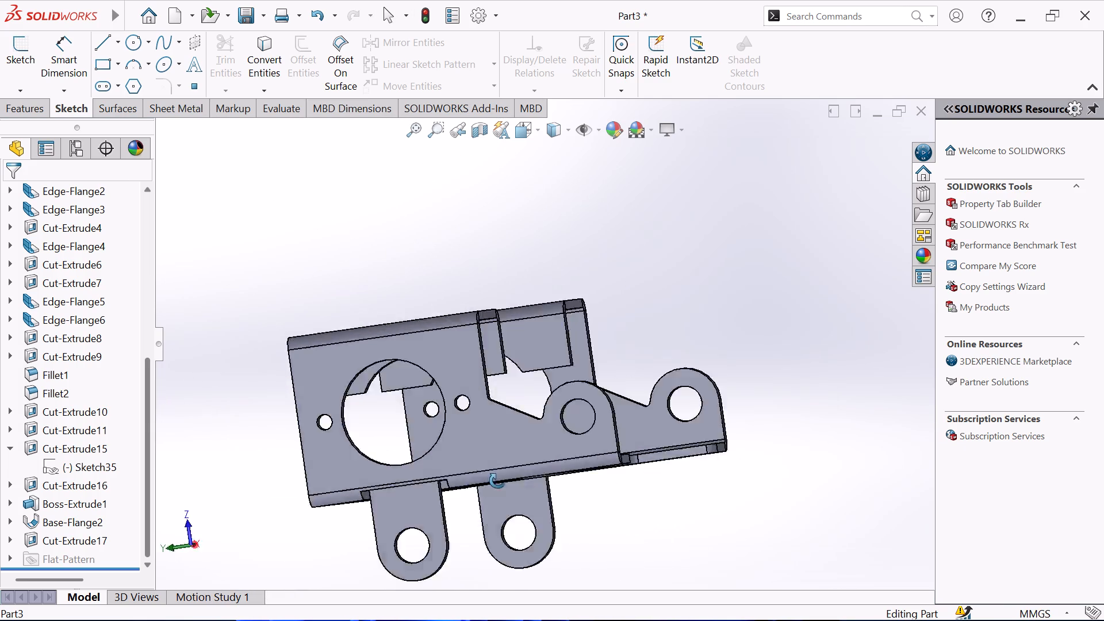
middle_drag(497, 481, 487, 563)
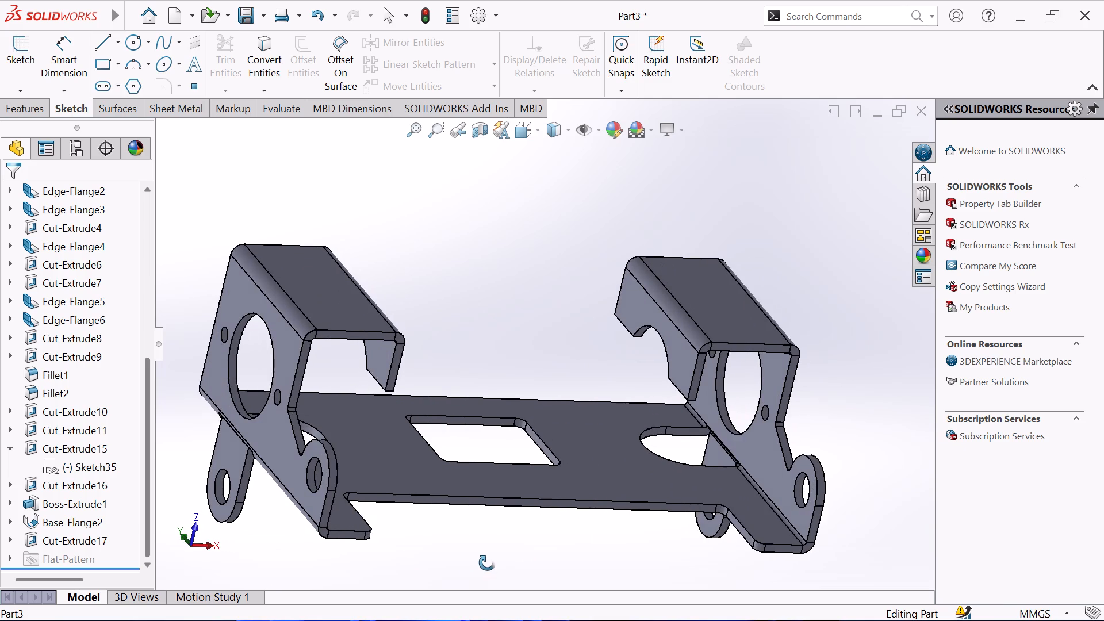
middle_drag(487, 563, 499, 559)
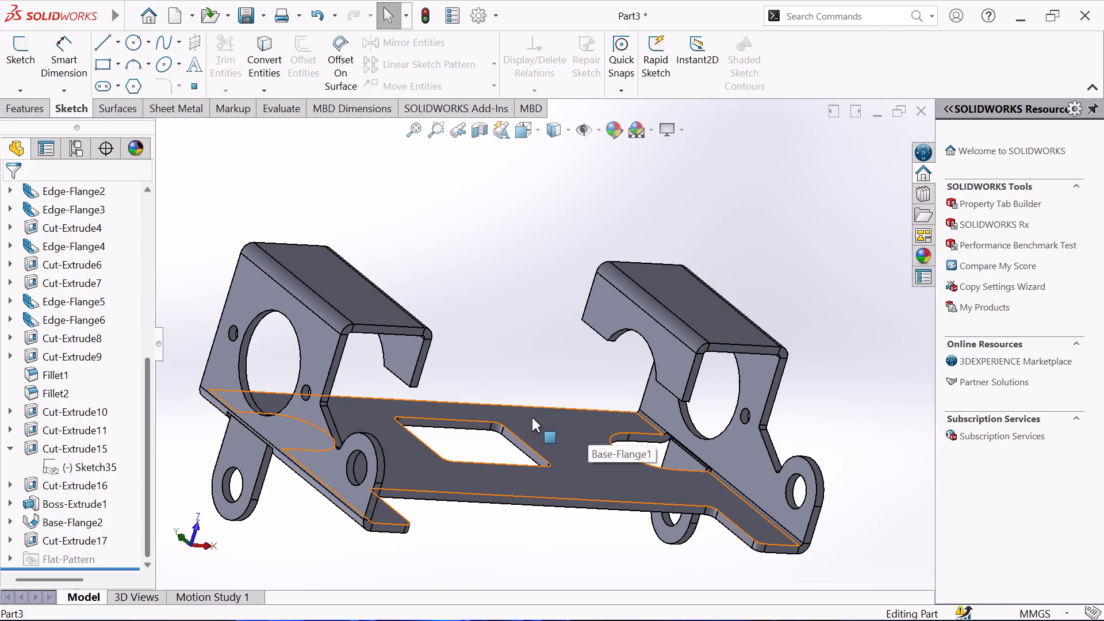
Flatten the sheet metal bracket to examine its flat pattern, and return it to the folded state.
click(192, 110)
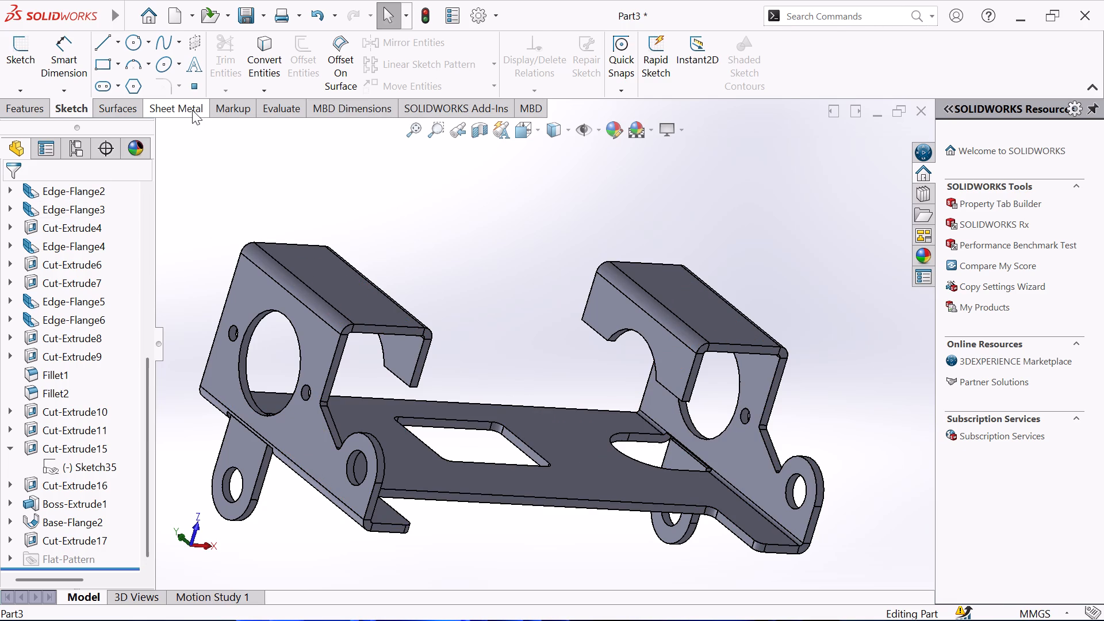
click(719, 87)
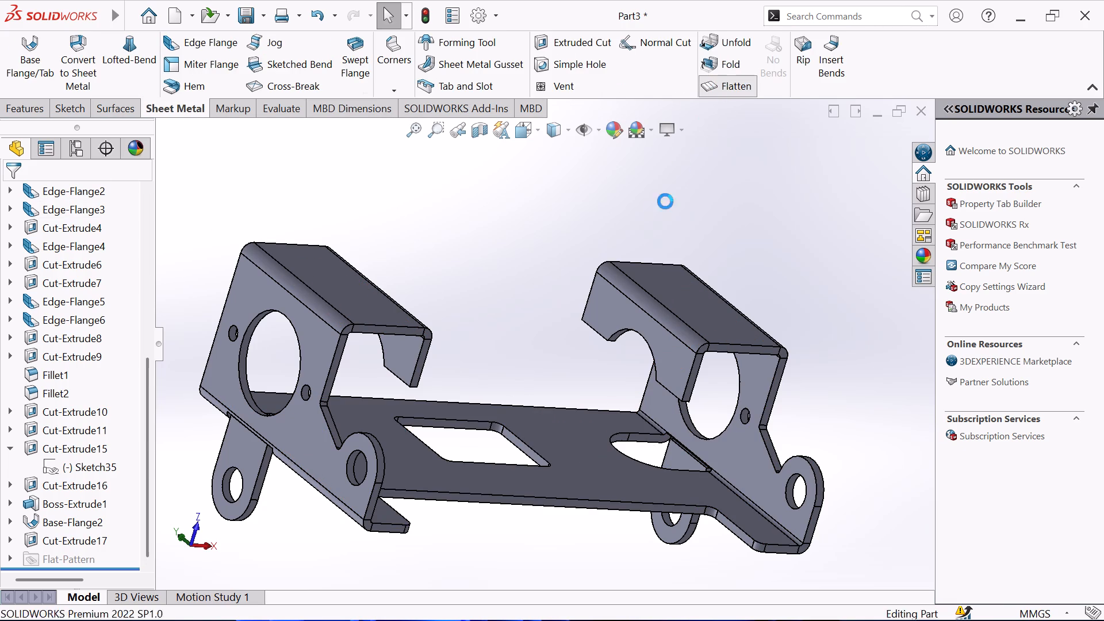
scroll(584, 344, up, 2)
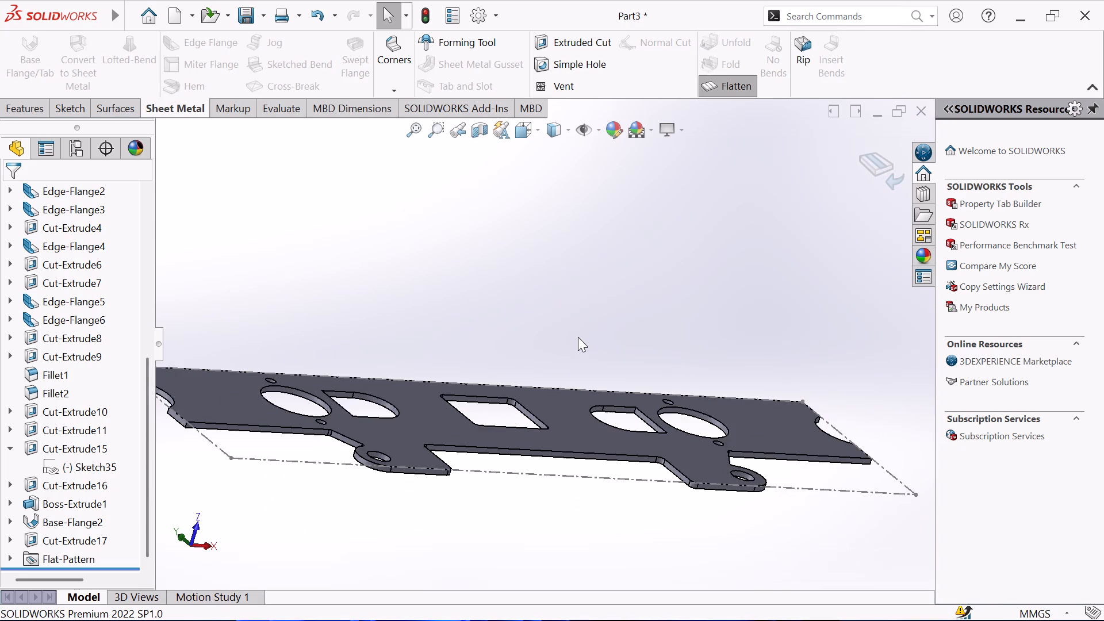
middle_drag(578, 337, 566, 434)
scroll(578, 337, up, 1)
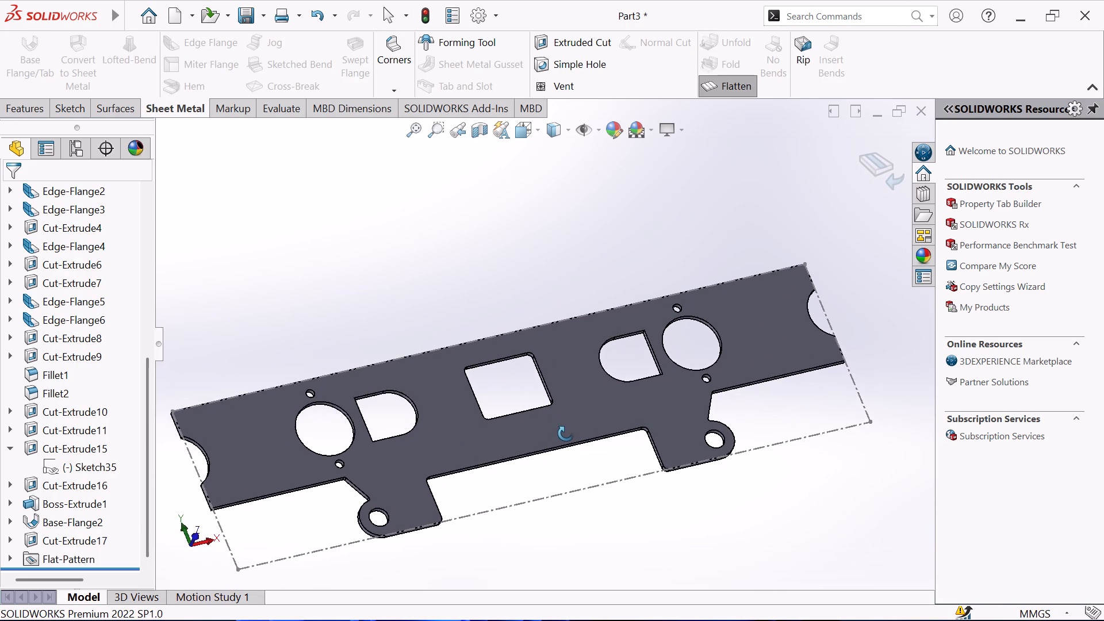
middle_drag(566, 434, 565, 436)
scroll(565, 432, up, 1)
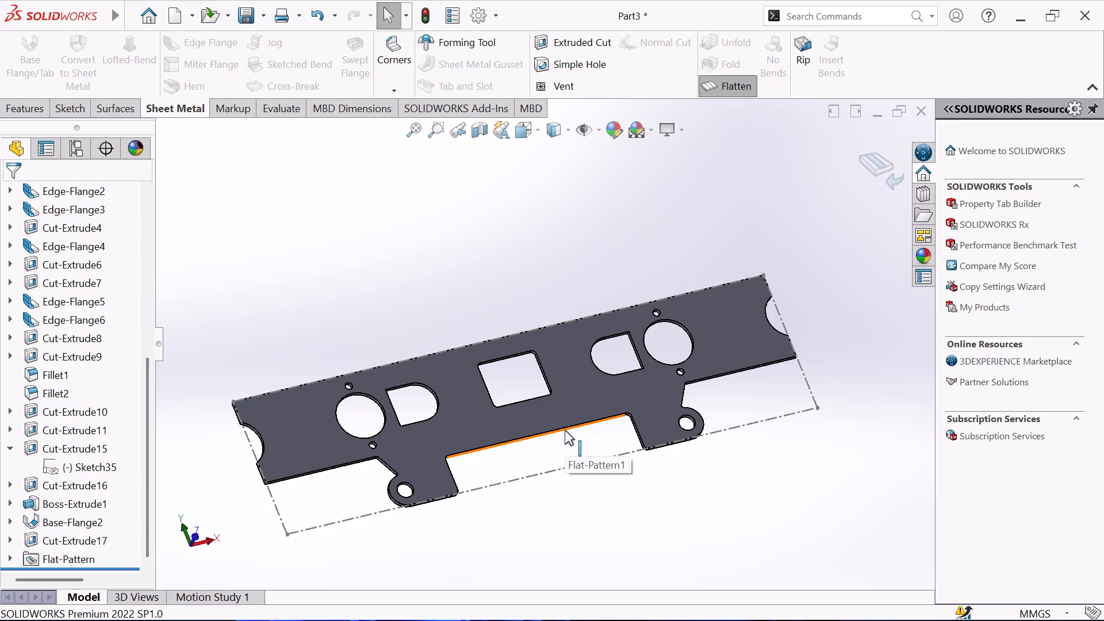
middle_drag(565, 430, 568, 422)
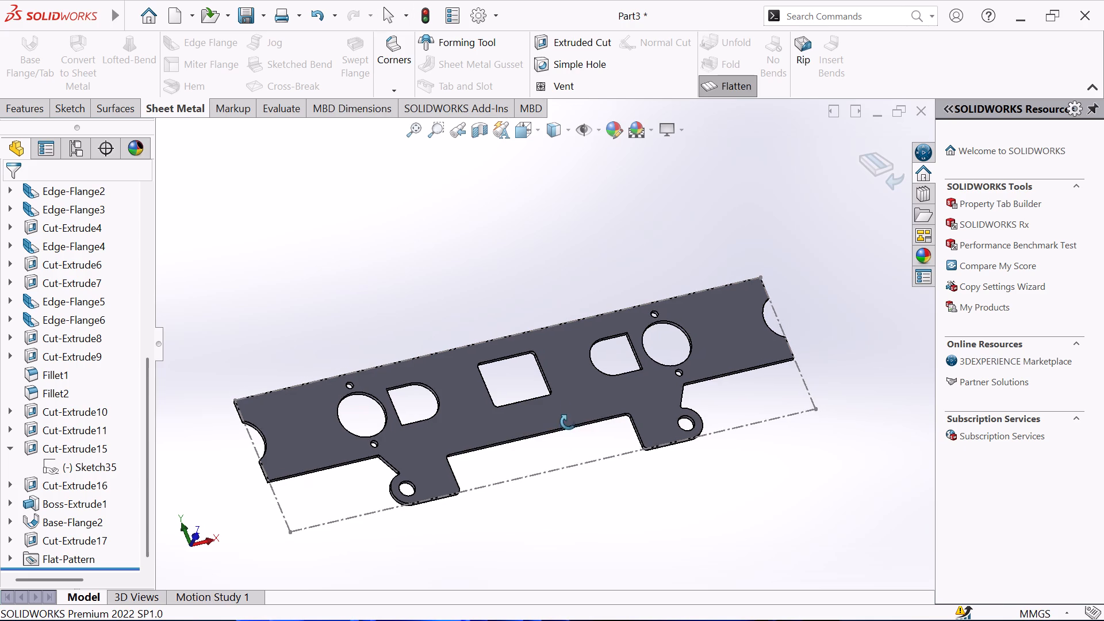
middle_drag(568, 422, 588, 360)
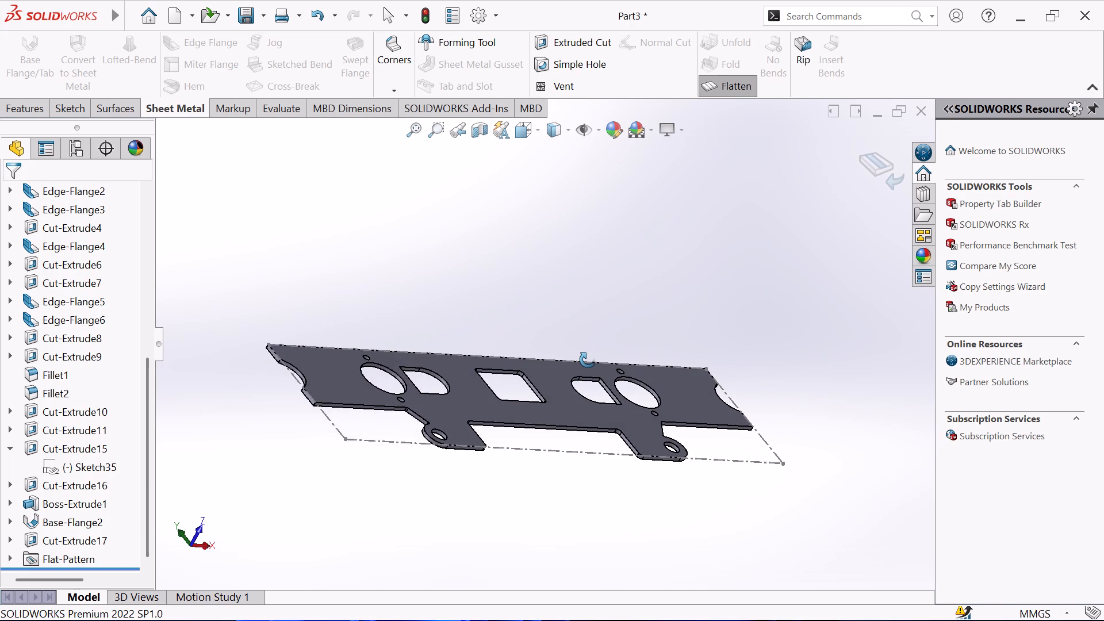
middle_drag(588, 360, 580, 369)
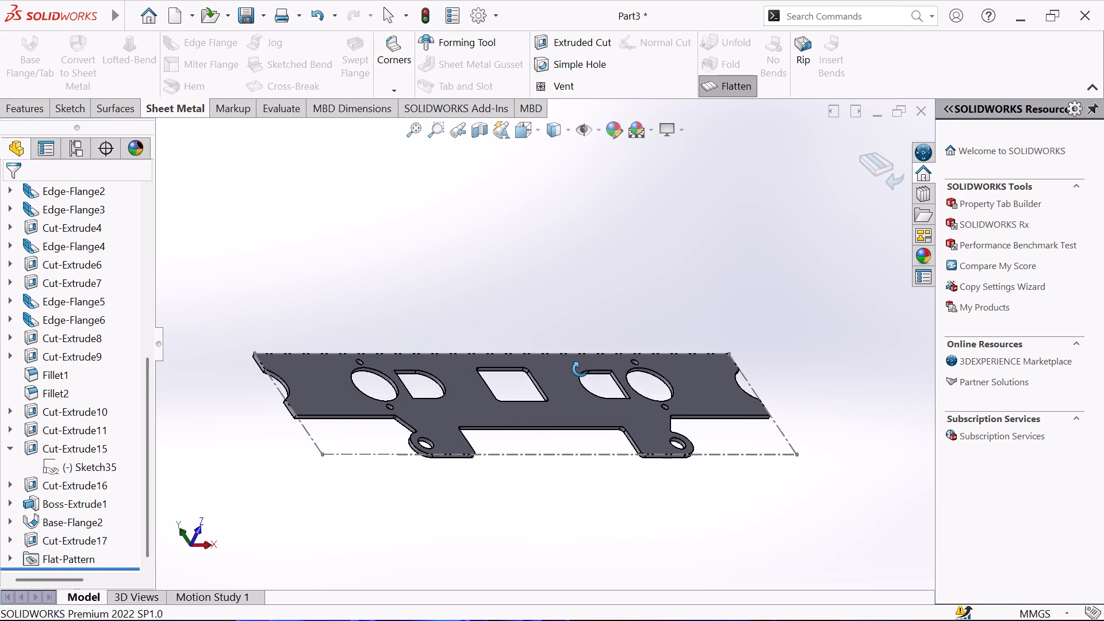
middle_drag(580, 369, 572, 390)
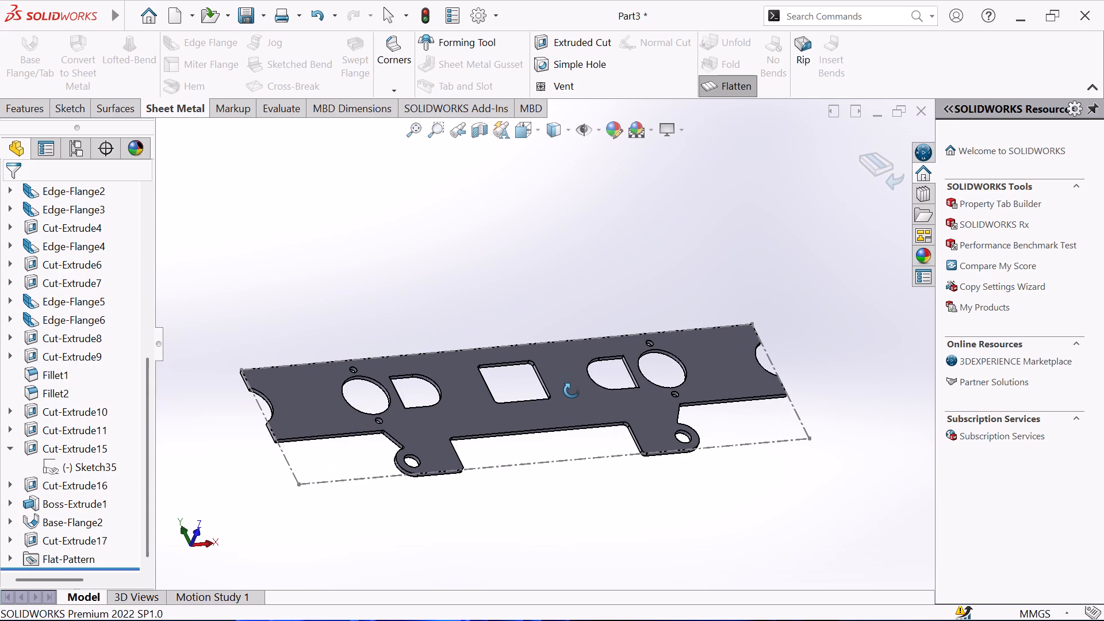
middle_drag(572, 390, 563, 413)
click(734, 96)
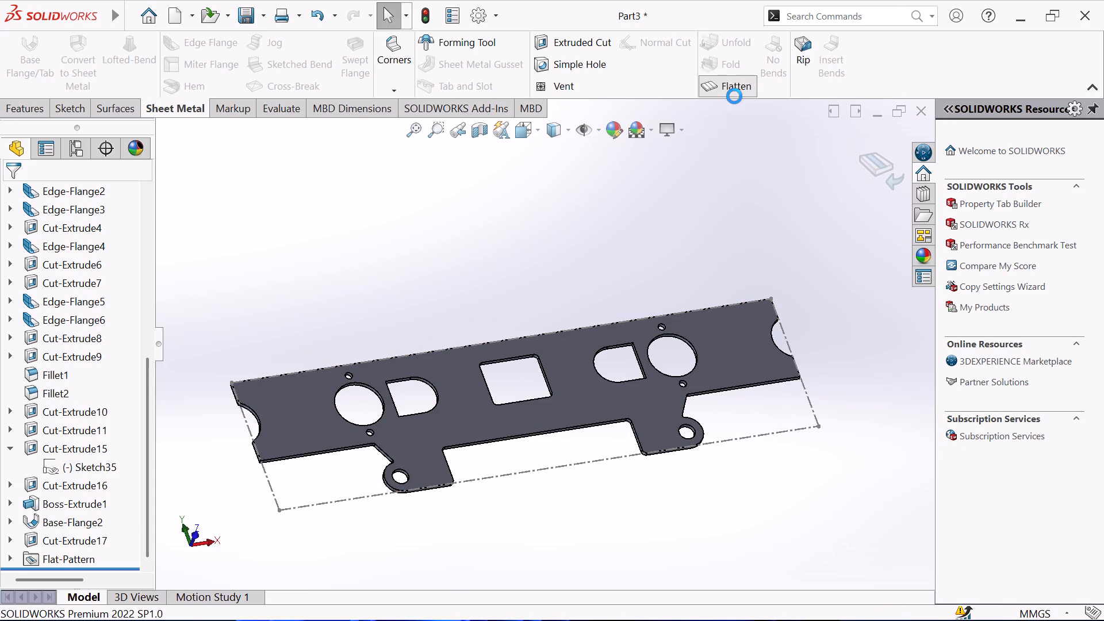
Sketch on the narrow Boss-Extrude1 face in the gap between the side flange and the base's rounded cutout, converting the face's edges.
middle_drag(703, 239, 730, 223)
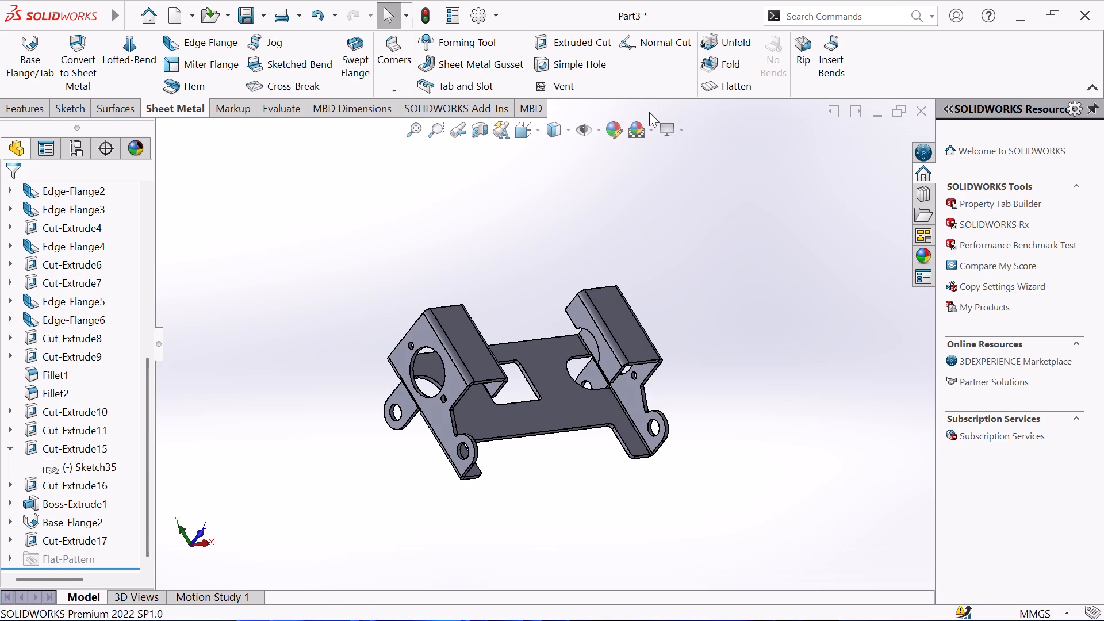
middle_drag(692, 250, 670, 183)
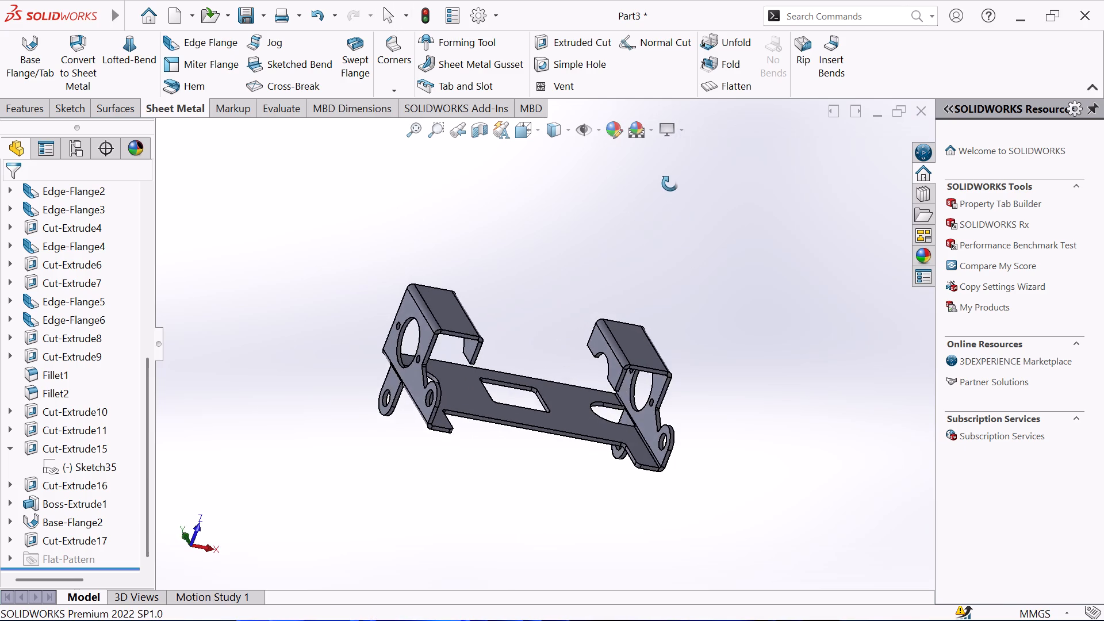
middle_drag(670, 183, 572, 174)
scroll(600, 315, down, 2)
scroll(511, 315, down, 3)
middle_drag(562, 394, 601, 417)
scroll(378, 402, up, 3)
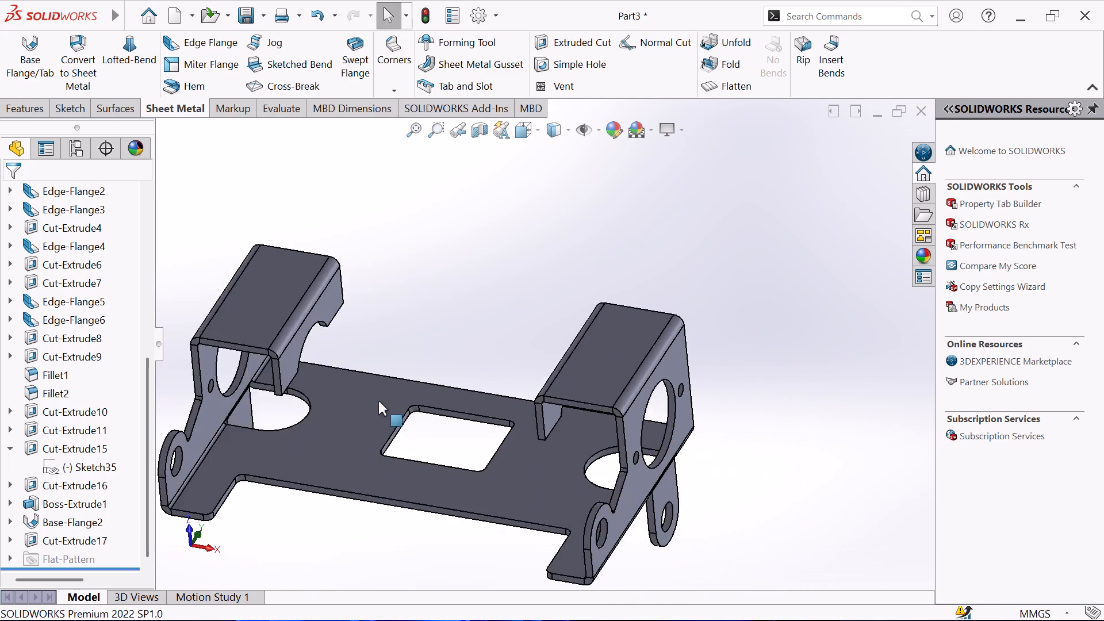
scroll(355, 403, down, 6)
scroll(260, 357, down, 3)
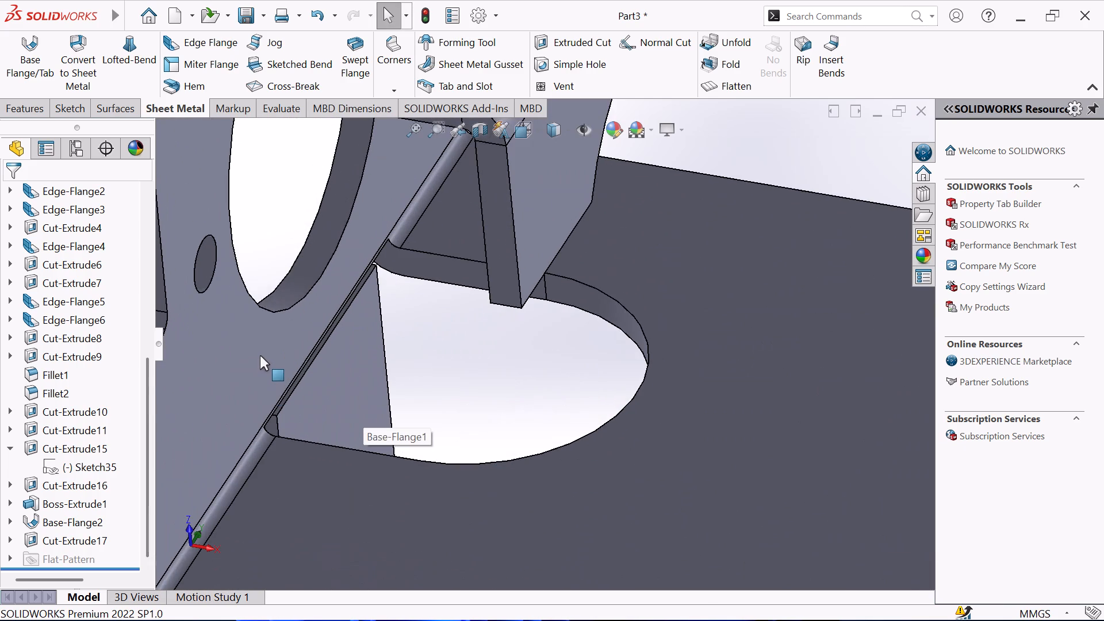
middle_drag(260, 355, 239, 306)
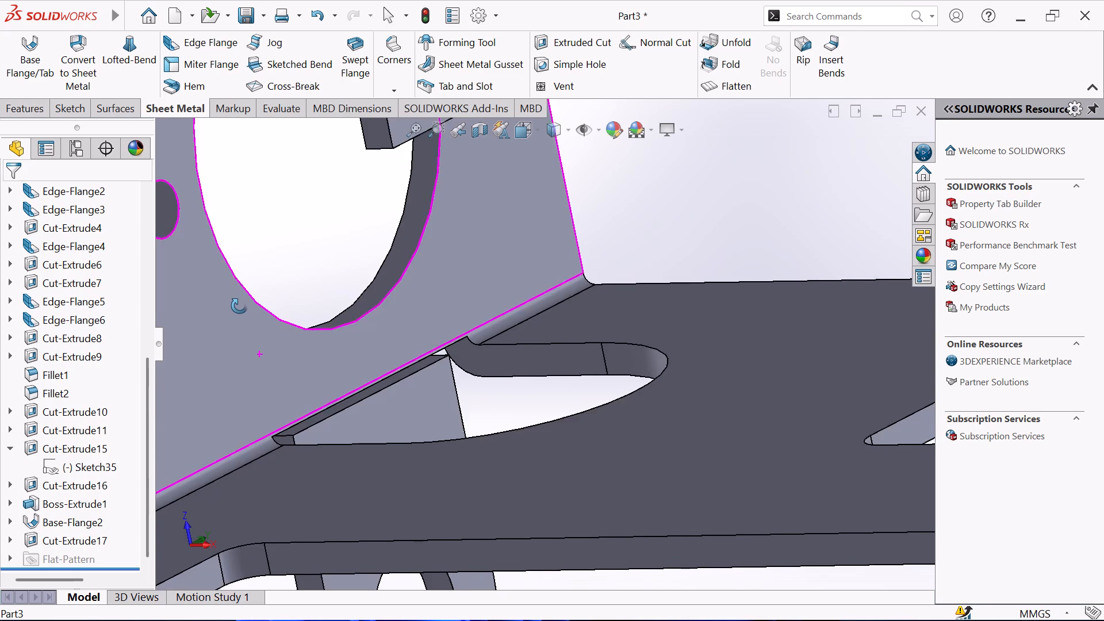
middle_drag(239, 306, 233, 283)
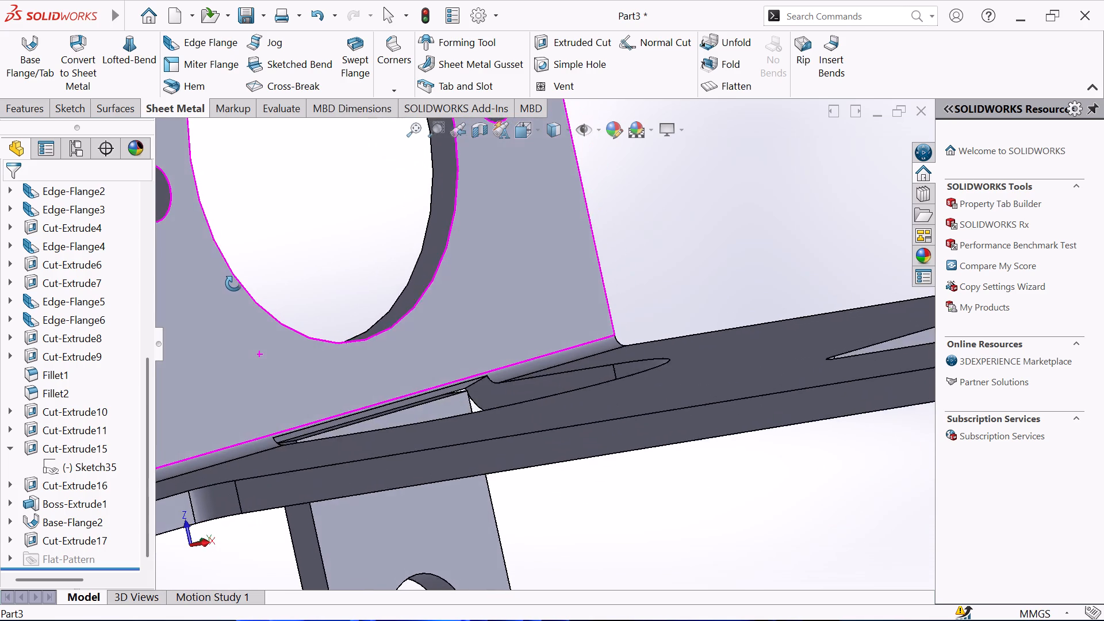
middle_drag(233, 283, 239, 306)
middle_drag(240, 310, 247, 332)
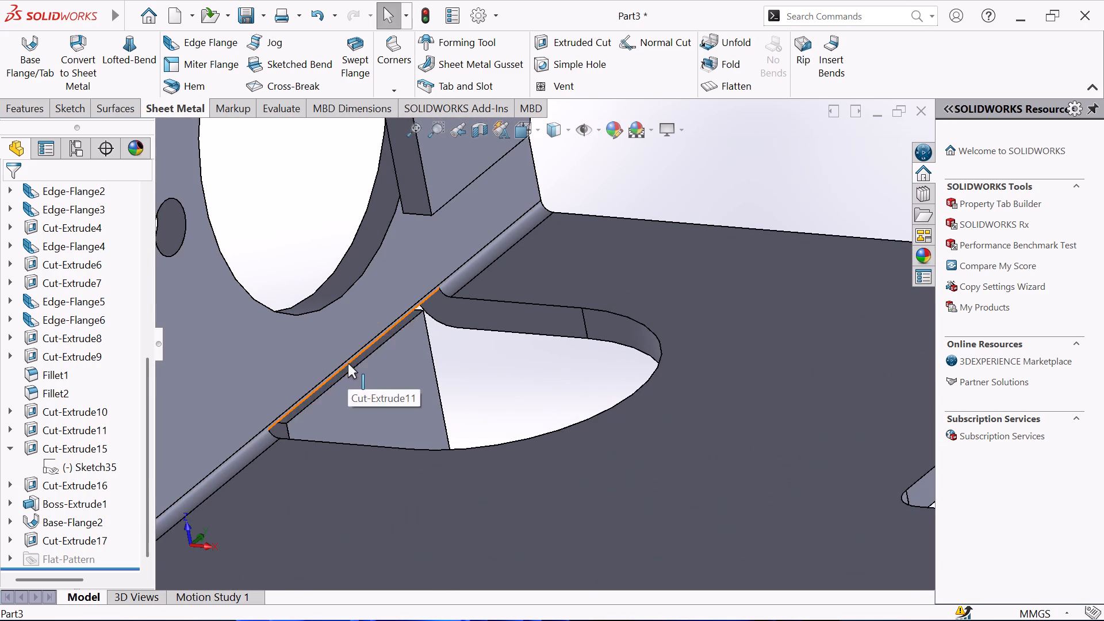
click(349, 368)
click(402, 325)
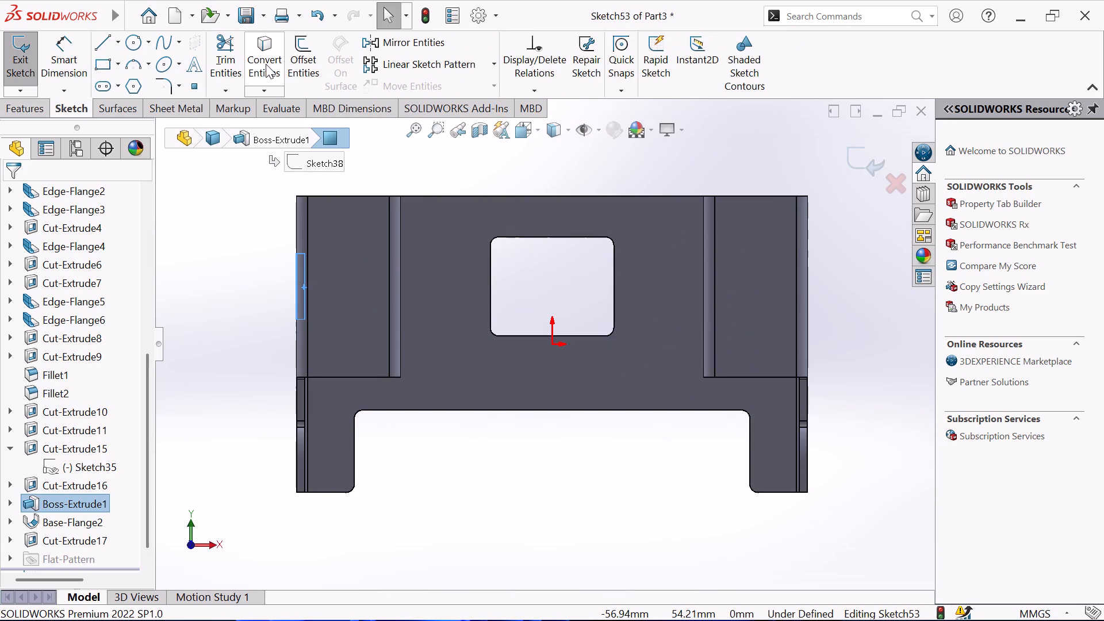
click(266, 64)
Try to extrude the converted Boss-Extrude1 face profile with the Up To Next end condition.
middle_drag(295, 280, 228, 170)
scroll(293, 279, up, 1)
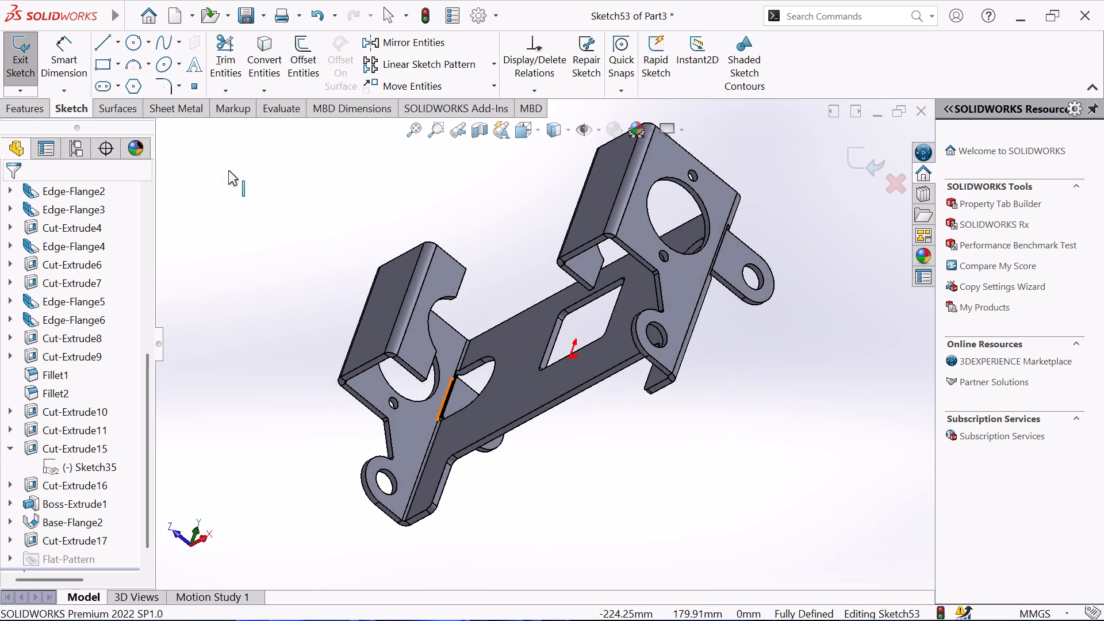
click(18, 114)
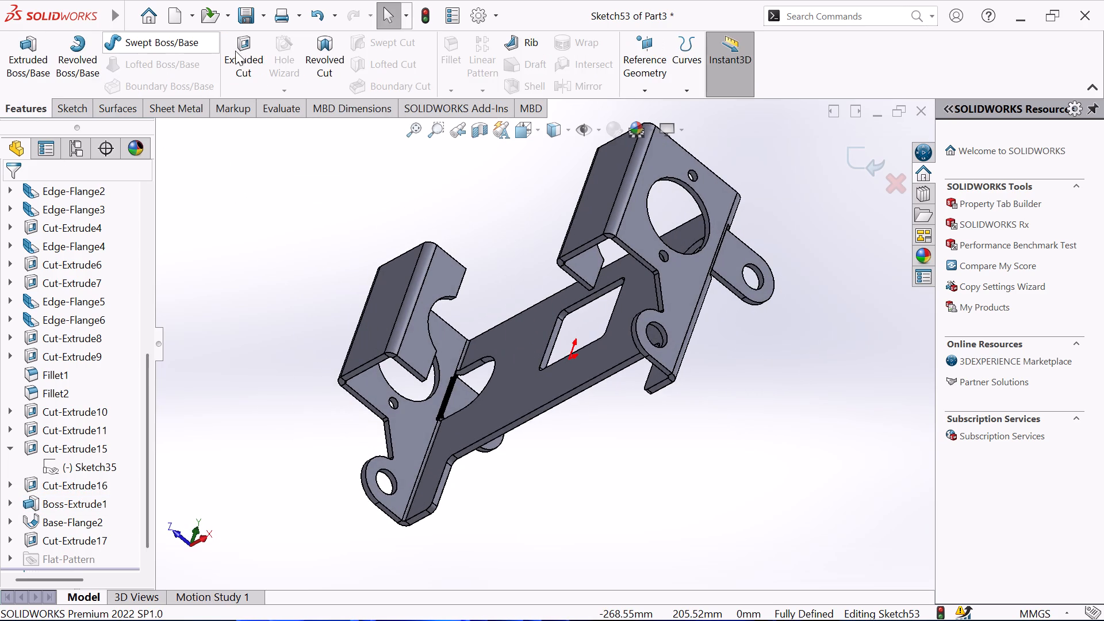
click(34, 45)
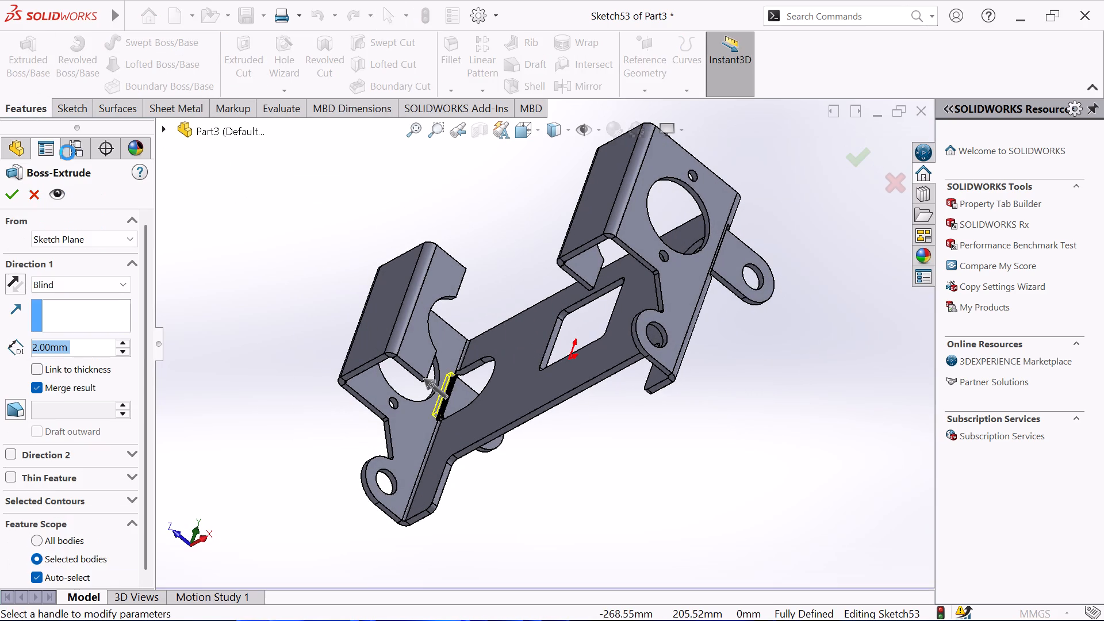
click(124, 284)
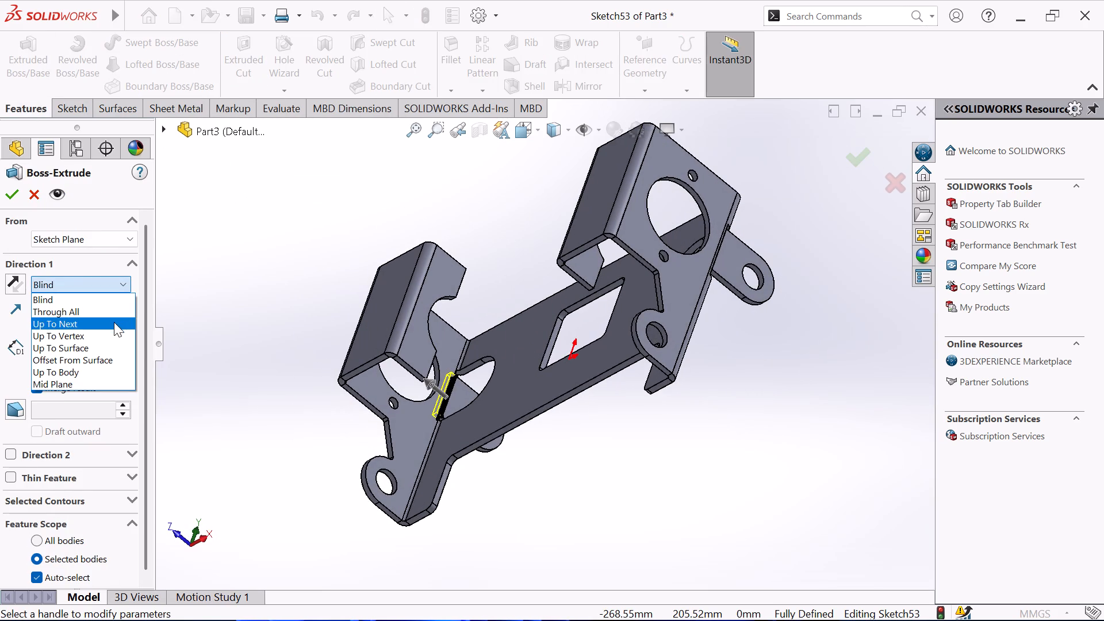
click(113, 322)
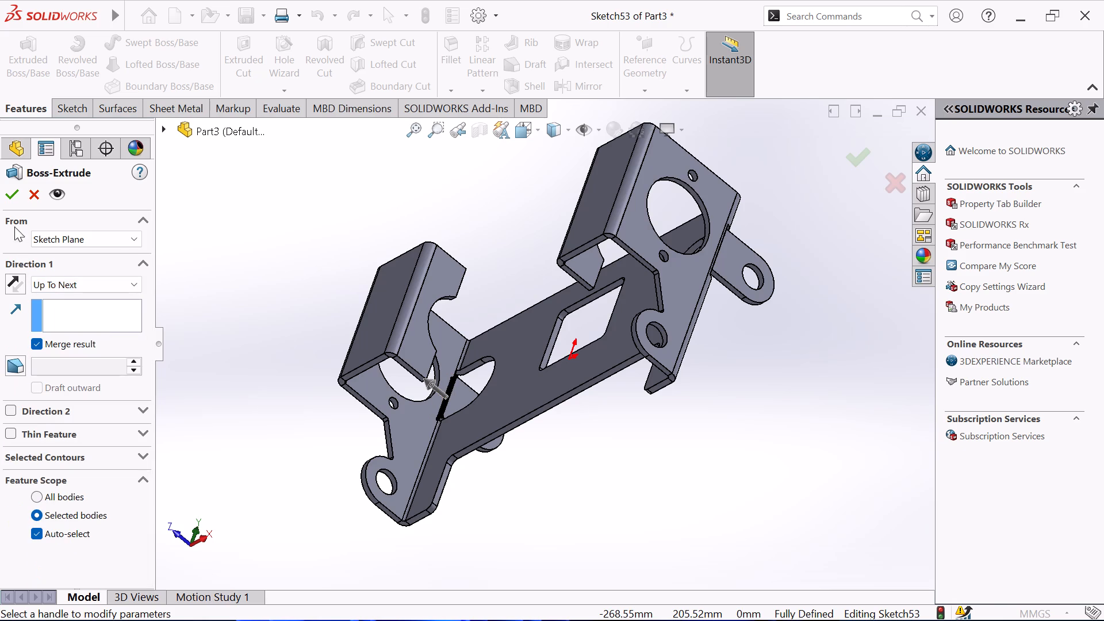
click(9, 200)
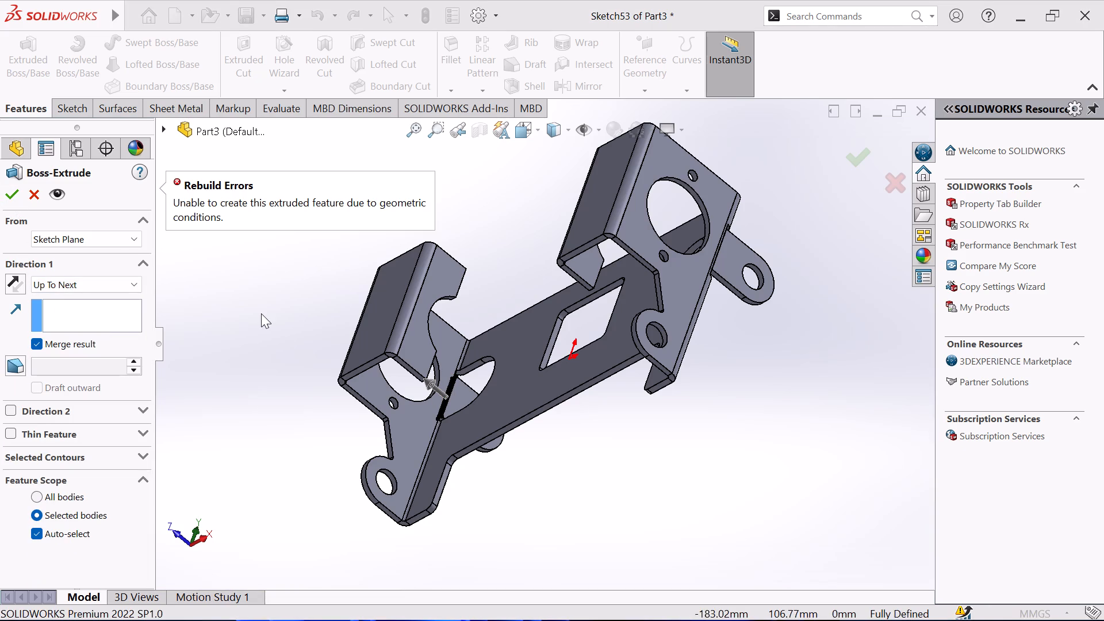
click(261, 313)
Set the extrusion's end condition to Blind at 2 mm depth with merged result, and create it.
click(136, 286)
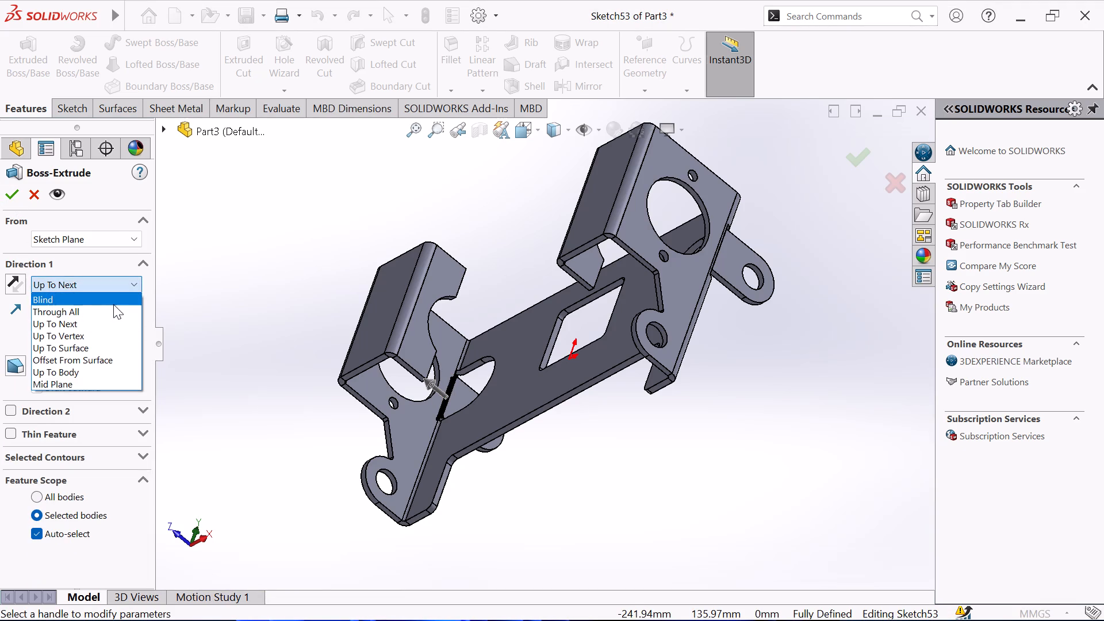
click(113, 304)
scroll(239, 373, down, 3)
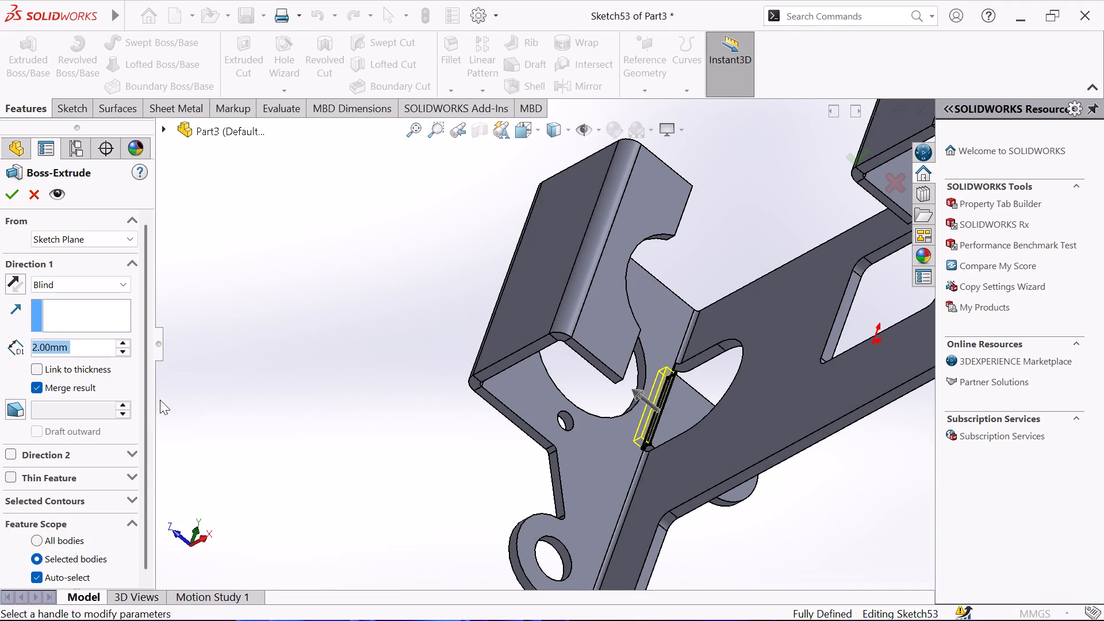
click(7, 201)
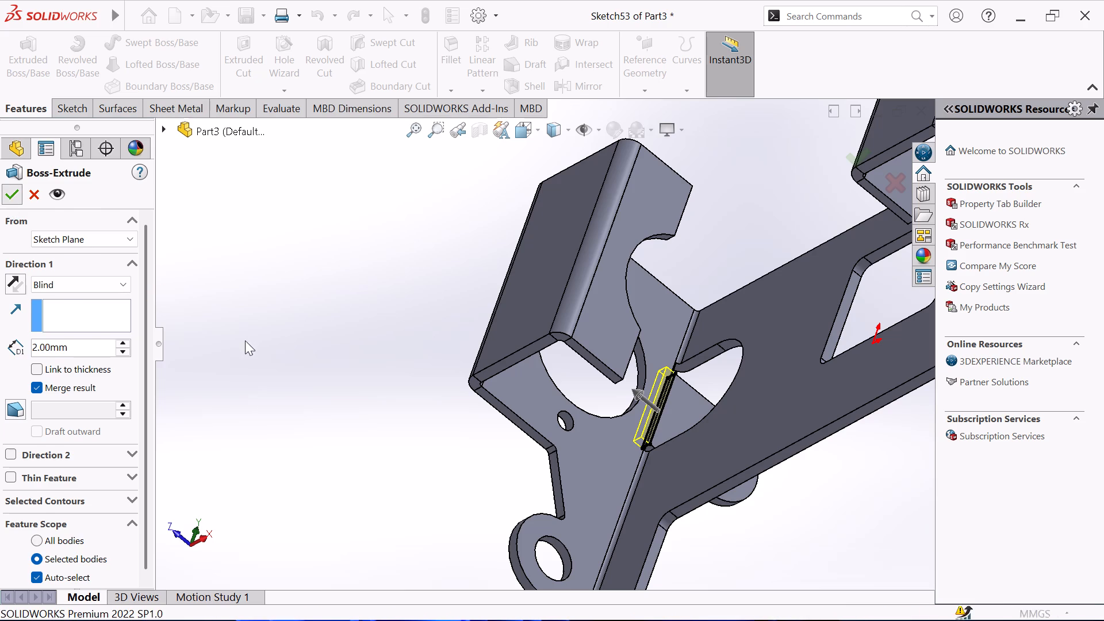
click(250, 343)
Examine the filled gap between the side flange and the base's rounded cutout, and the bracket's opposite end.
middle_drag(245, 347, 221, 388)
scroll(639, 458, down, 3)
middle_drag(669, 466, 711, 463)
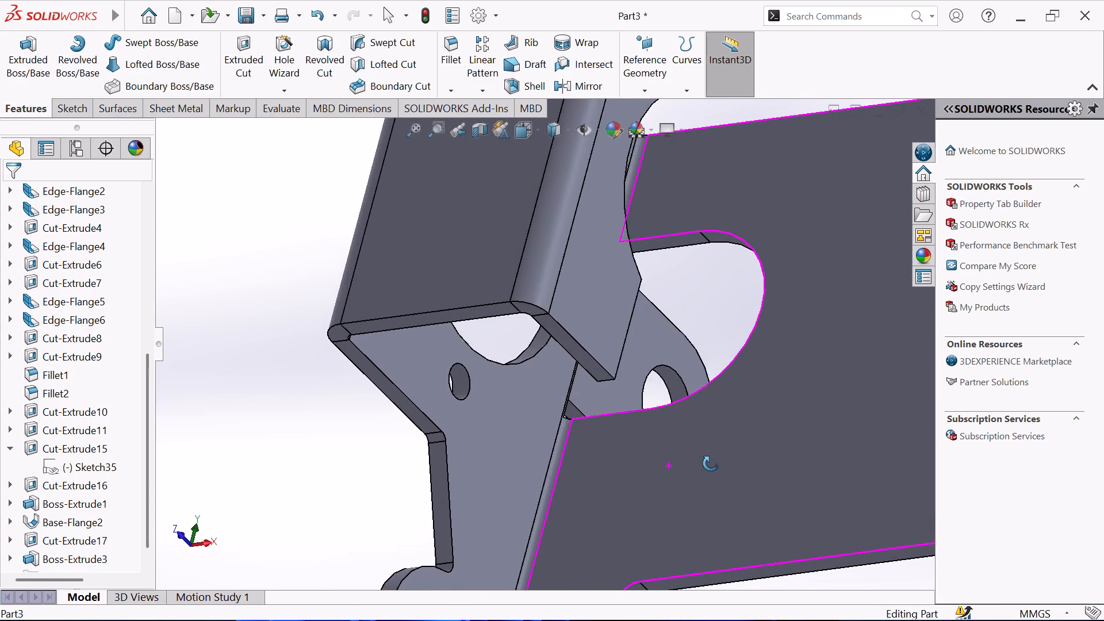
middle_drag(711, 463, 723, 444)
scroll(463, 358, down, 4)
middle_drag(517, 302, 470, 266)
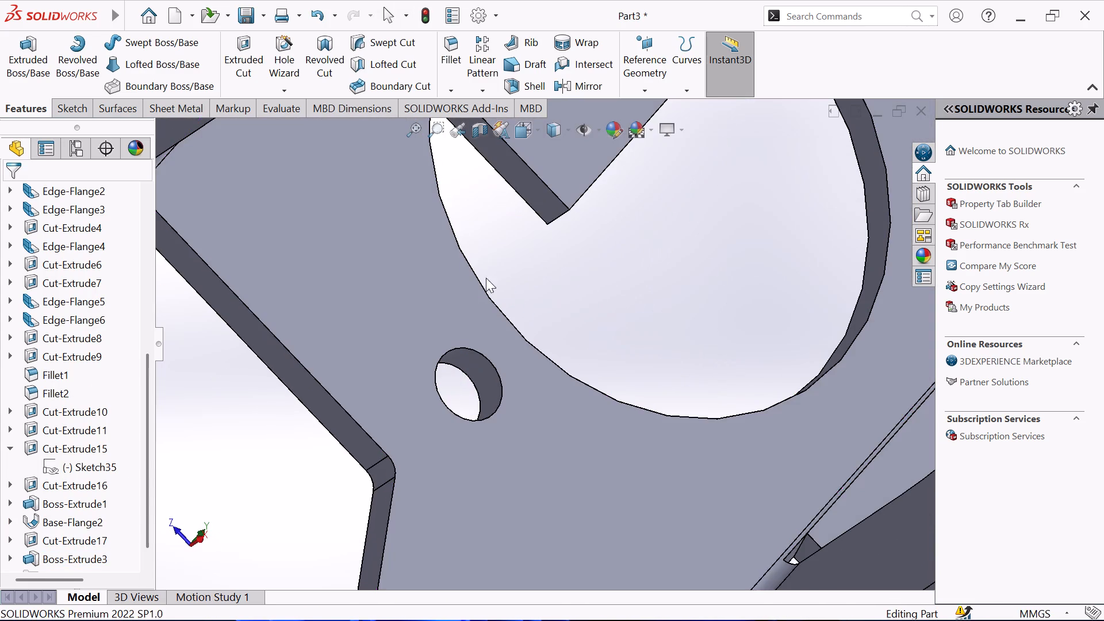
scroll(876, 461, up, 8)
middle_drag(870, 453, 883, 454)
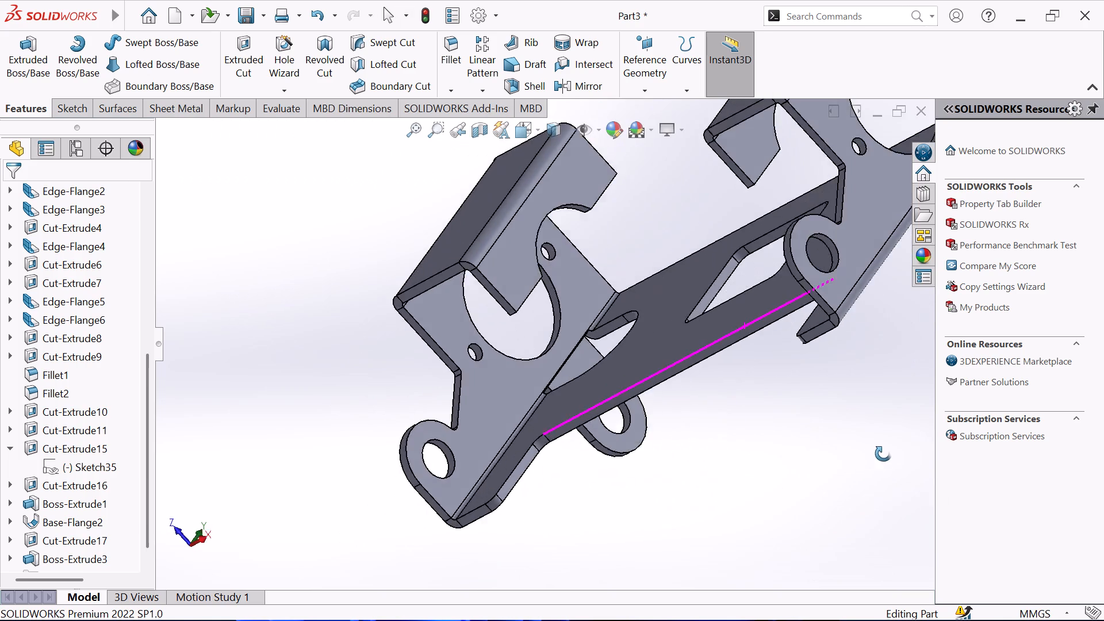
middle_drag(883, 454, 965, 397)
scroll(841, 247, up, 3)
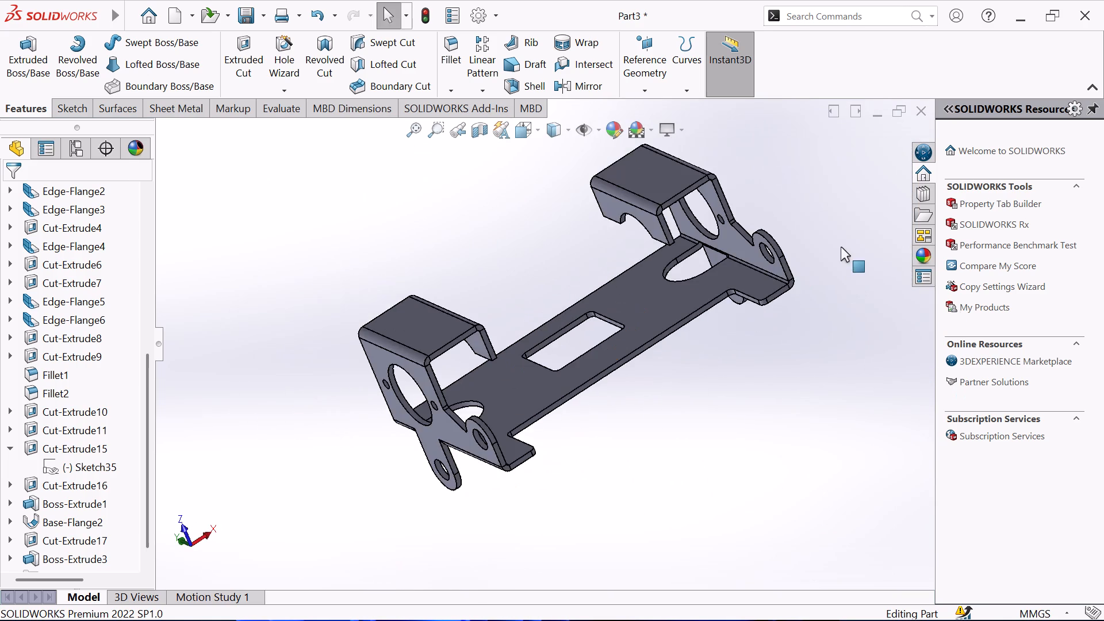
Sketch on the narrow Base-Flange2 face in the gap at the bracket's opposite end, converting the face's edges.
scroll(633, 274, down, 3)
scroll(796, 267, down, 3)
scroll(673, 227, down, 6)
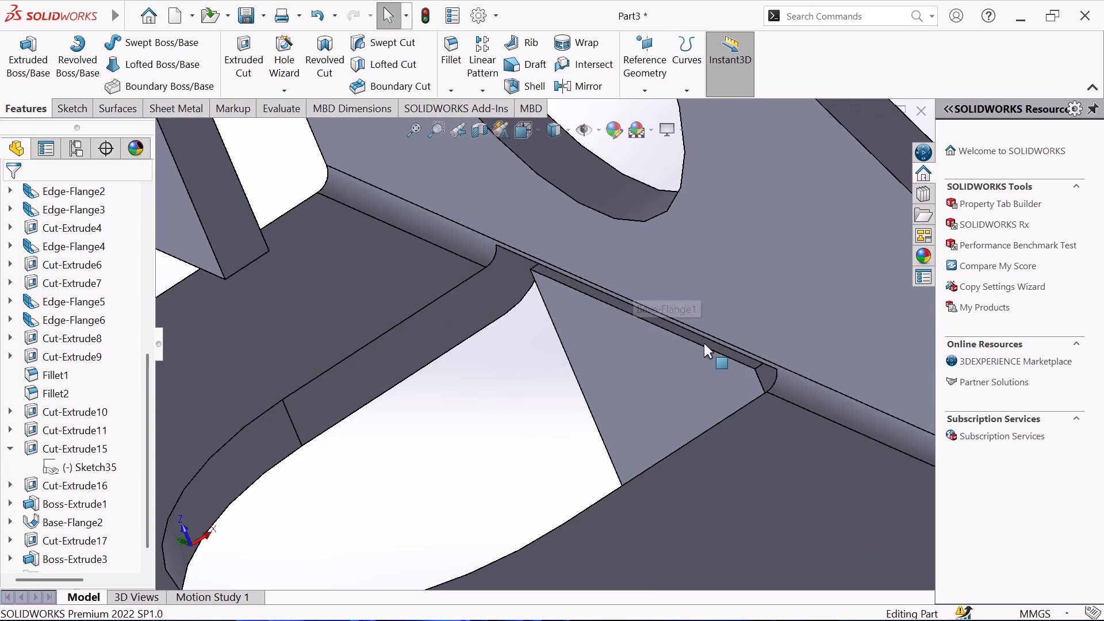
click(708, 346)
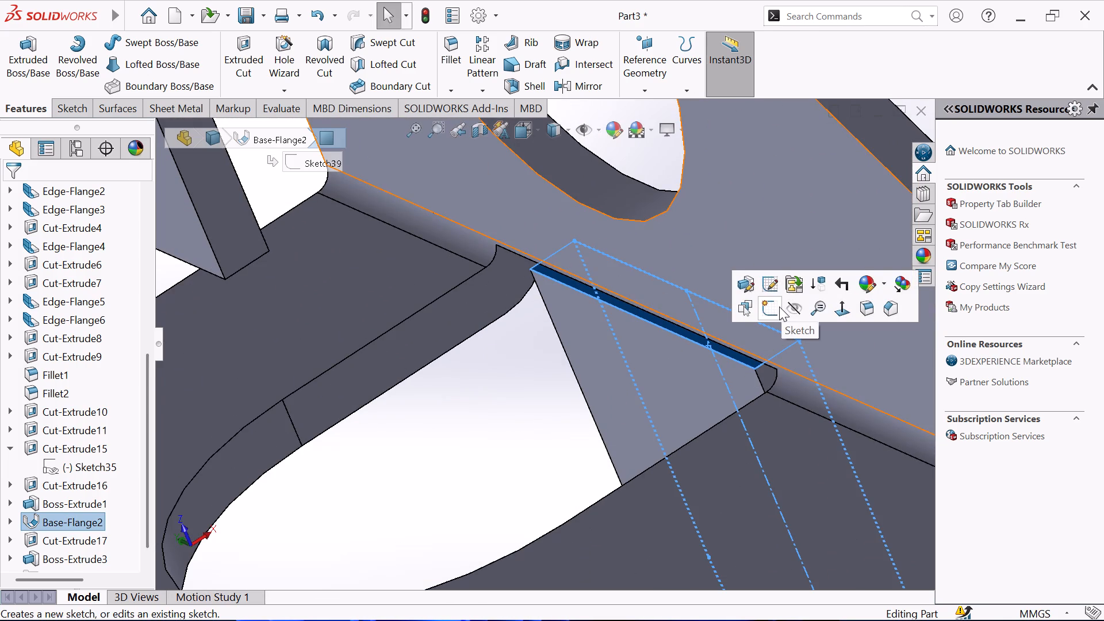
click(772, 306)
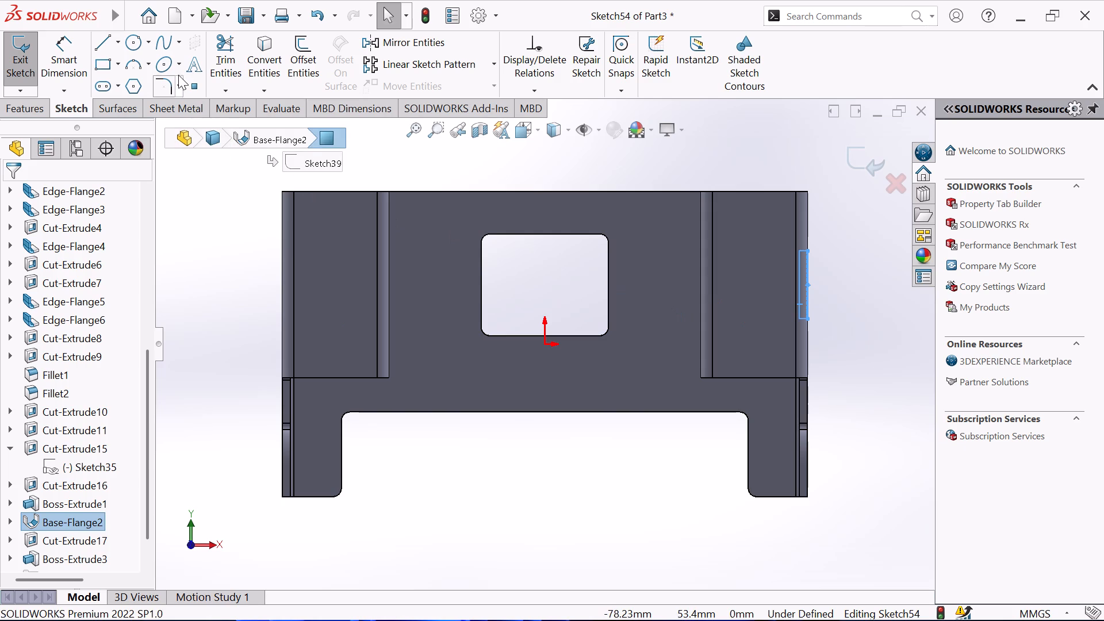
click(250, 55)
Extrude the converted Base-Flange2 profile Blind 2 mm with merged result to fill the second gap.
middle_drag(535, 298, 545, 243)
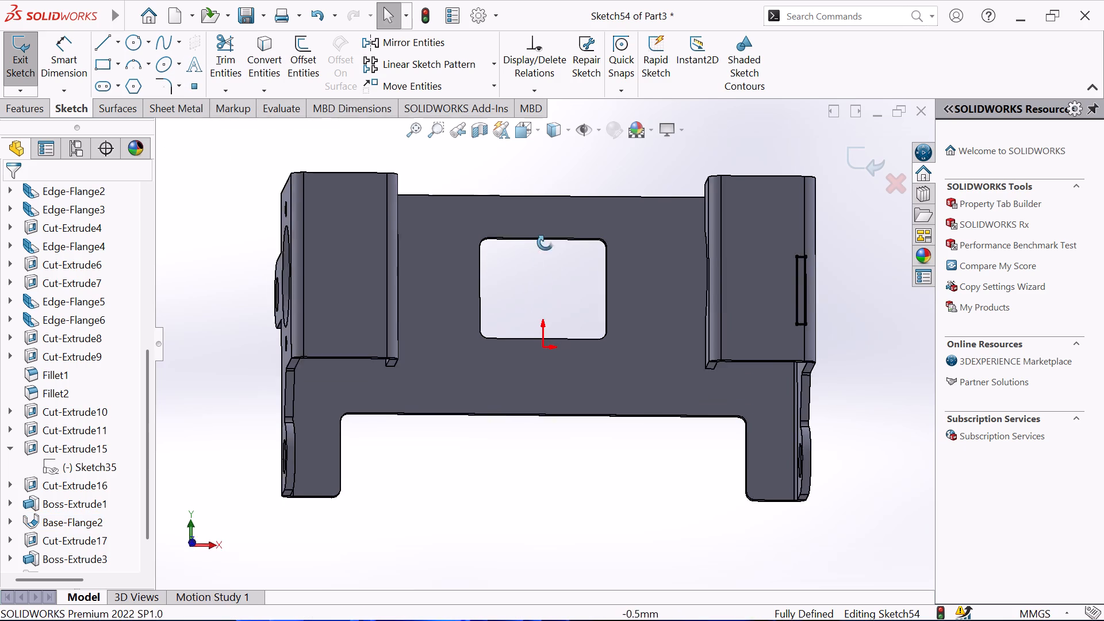
middle_drag(545, 243, 578, 126)
middle_click(578, 126)
click(16, 106)
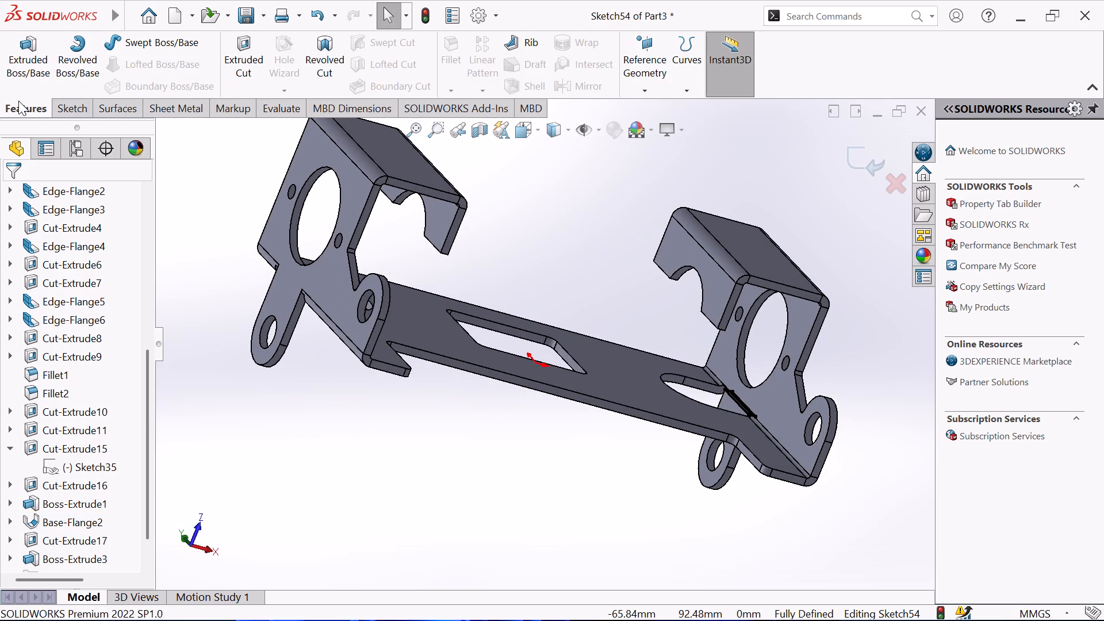
click(26, 71)
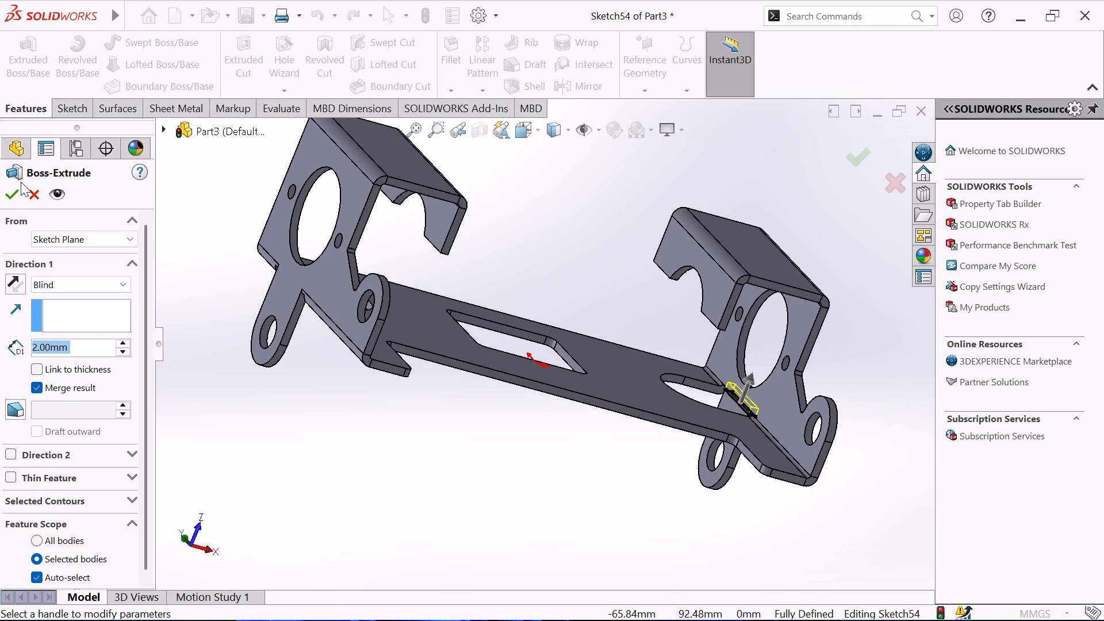
click(13, 189)
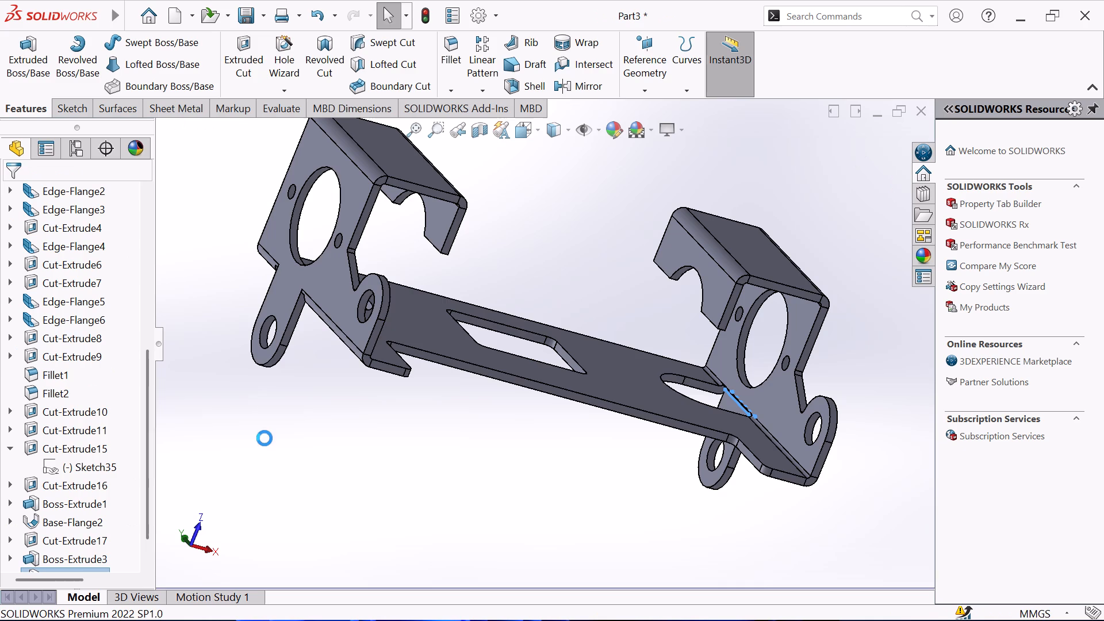
click(264, 439)
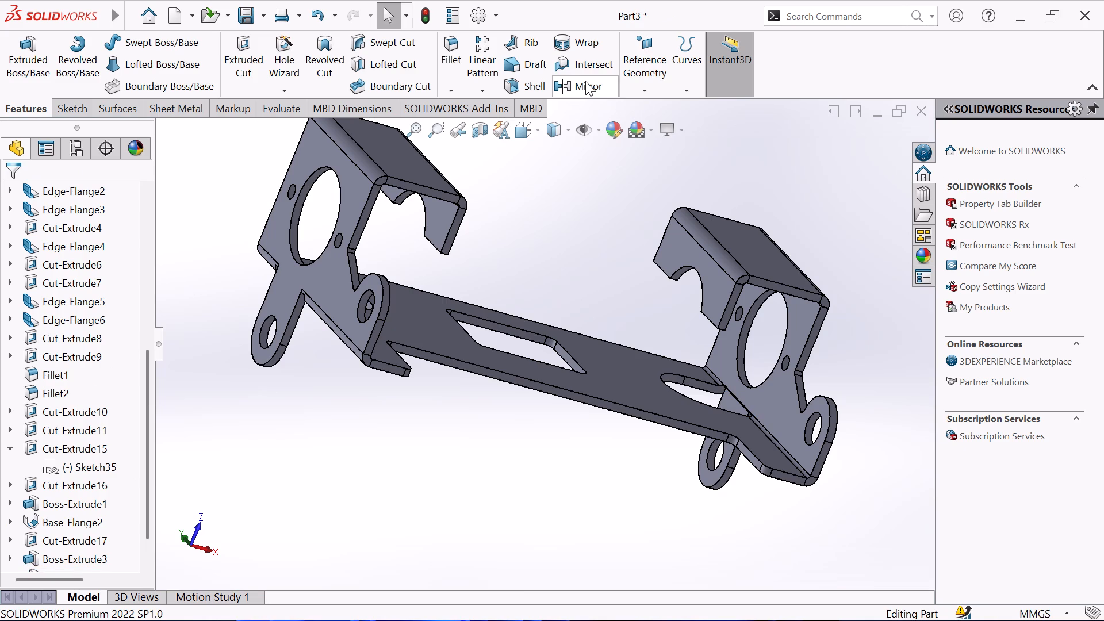
Try to flatten the sheet metal bracket with both gap extrusions in place.
click(178, 103)
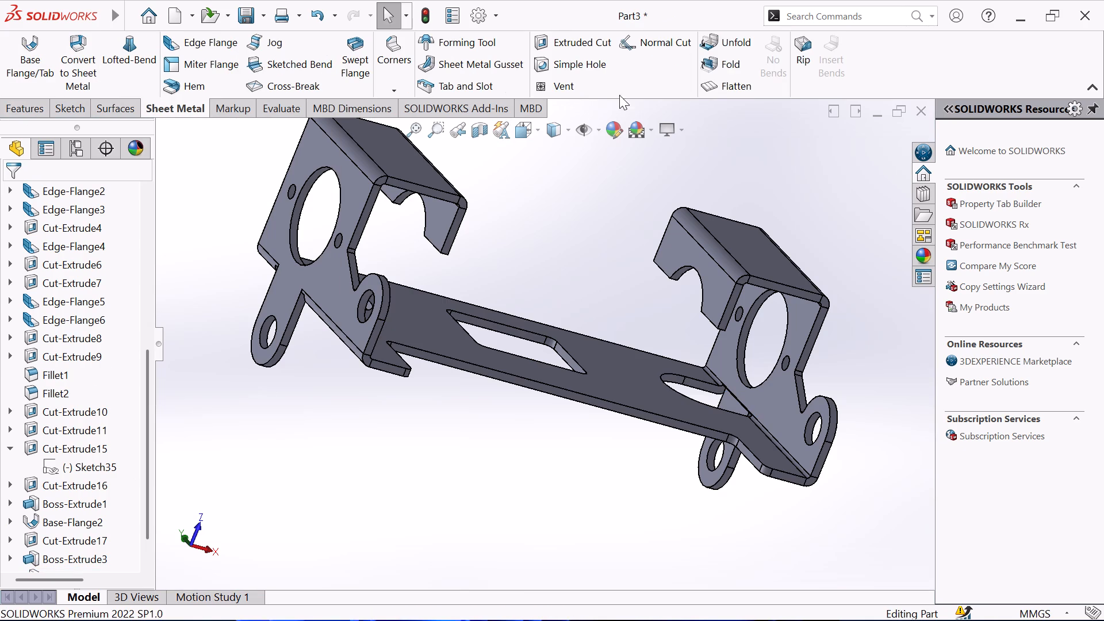
click(727, 89)
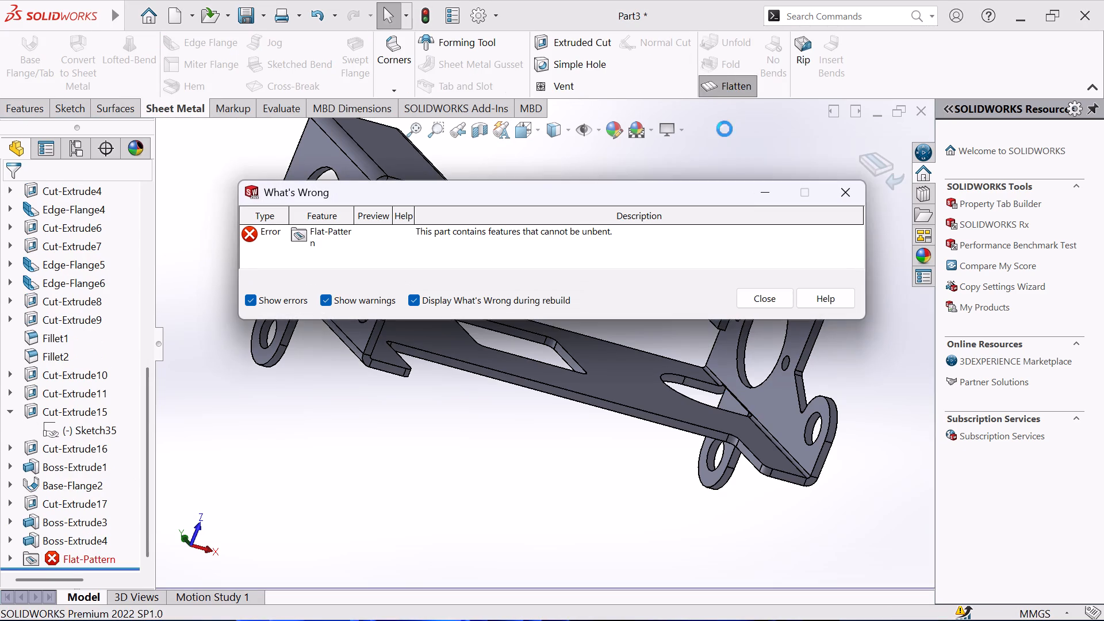
click(752, 302)
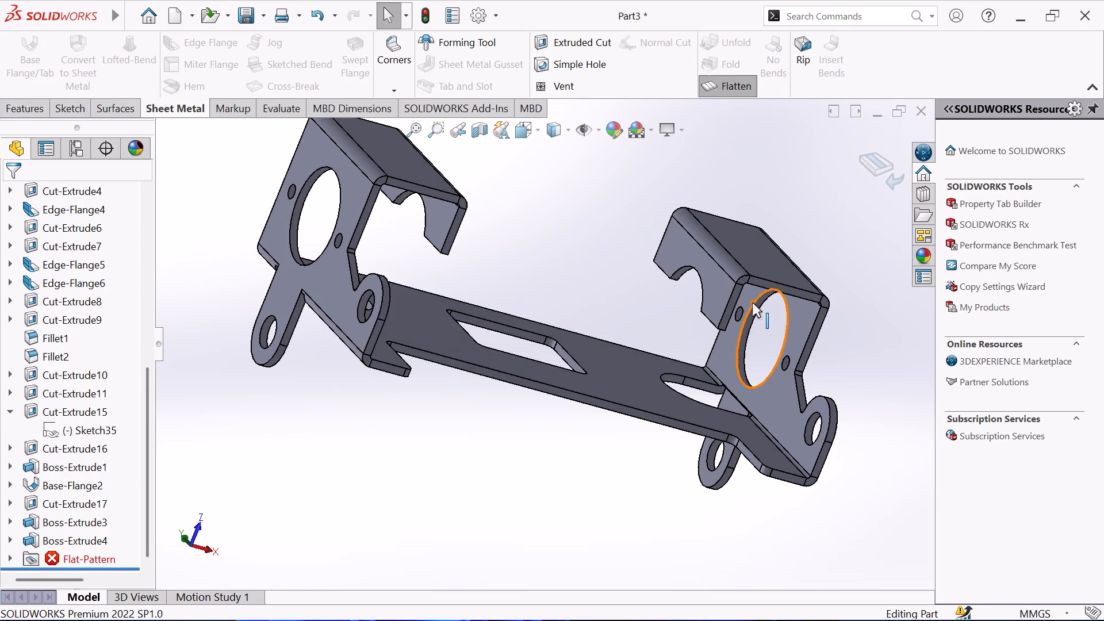
Examine the Flat-Pattern folder's error and the options available for it in the feature tree.
right_click(62, 560)
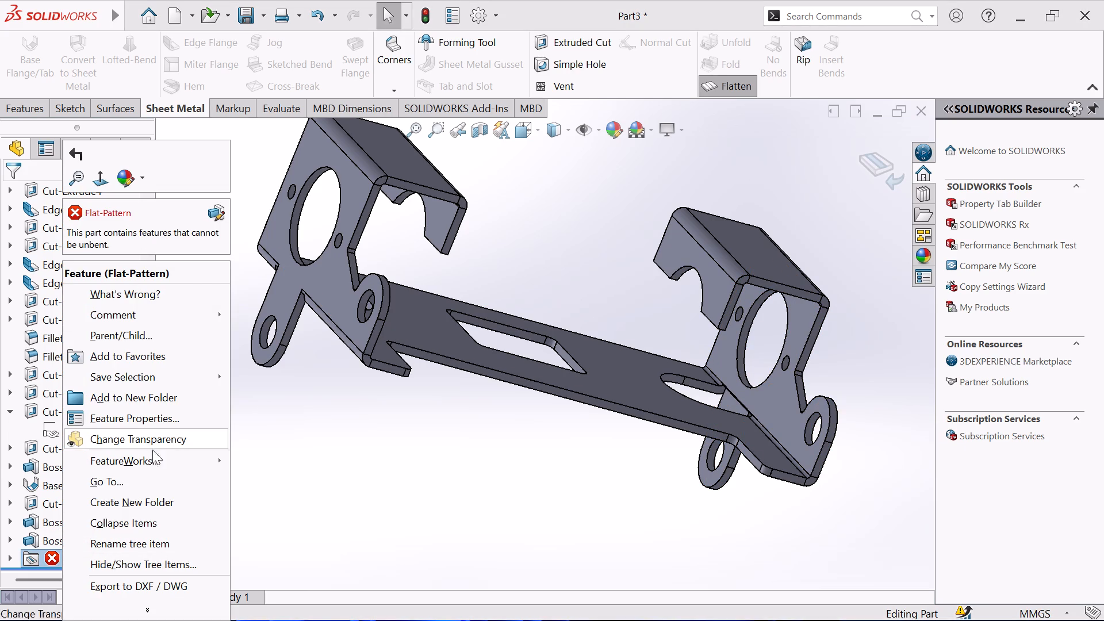
click(283, 445)
click(57, 105)
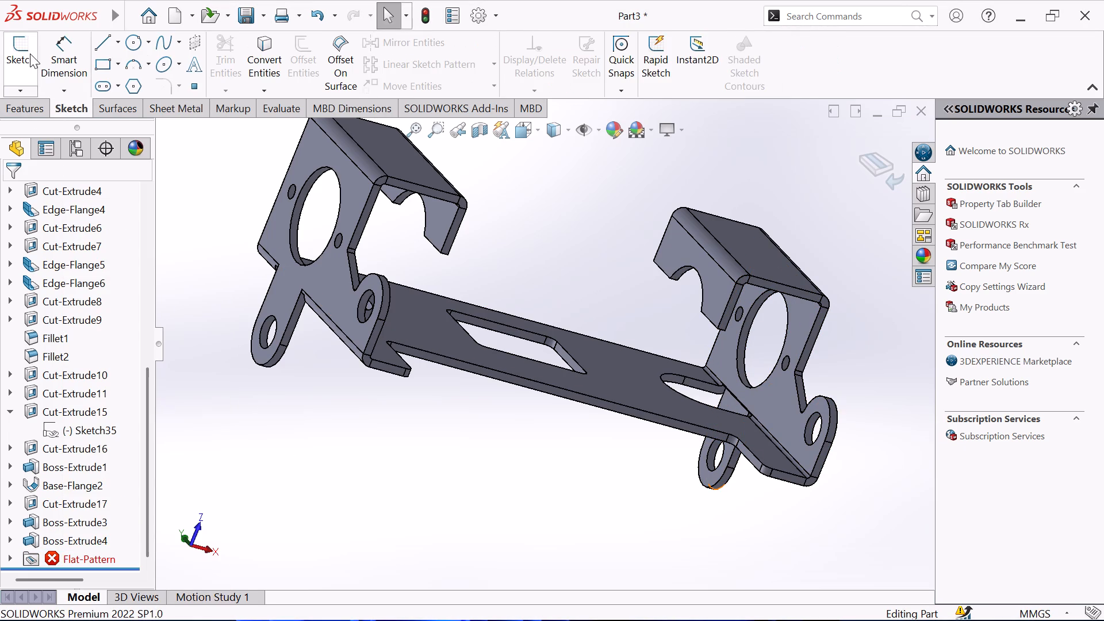
right_click(85, 563)
scroll(135, 454, down, 2)
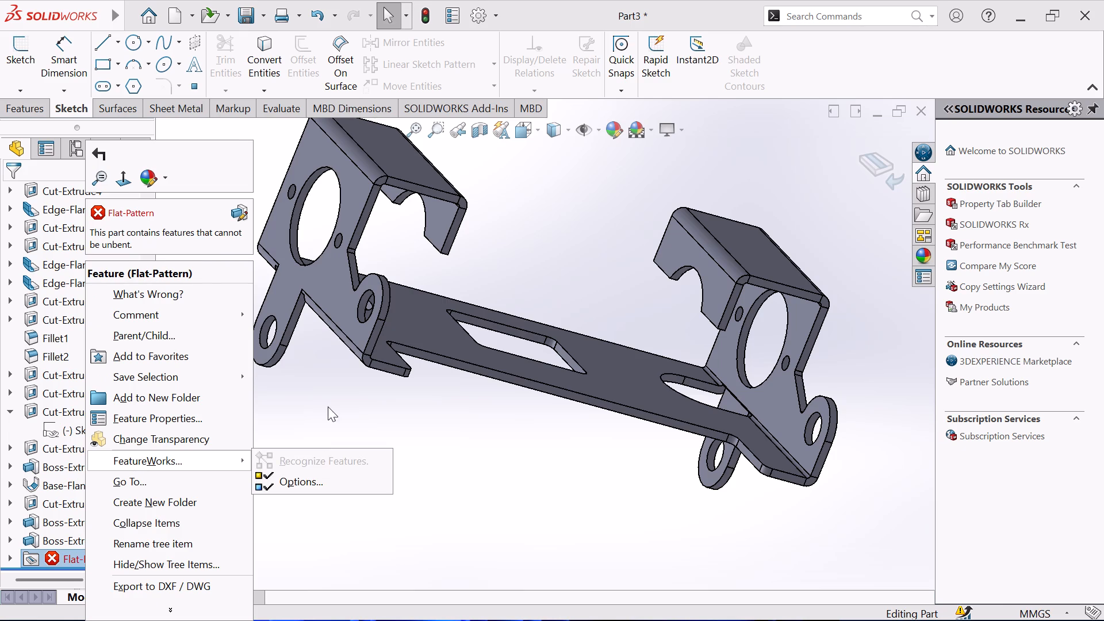
click(122, 212)
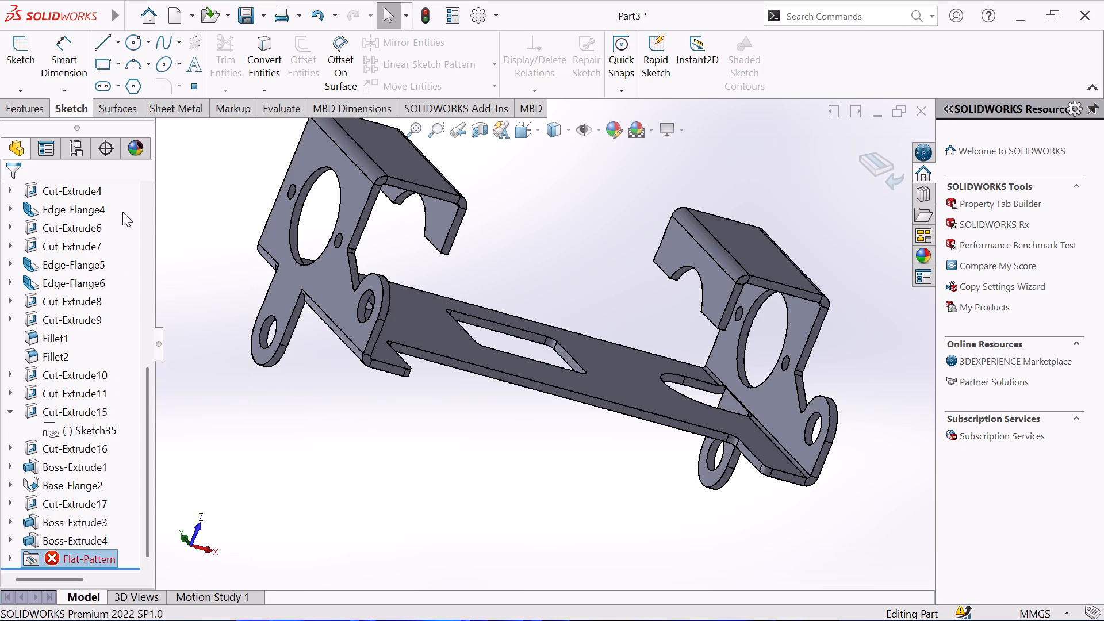
scroll(101, 488, up, 1)
scroll(95, 505, down, 3)
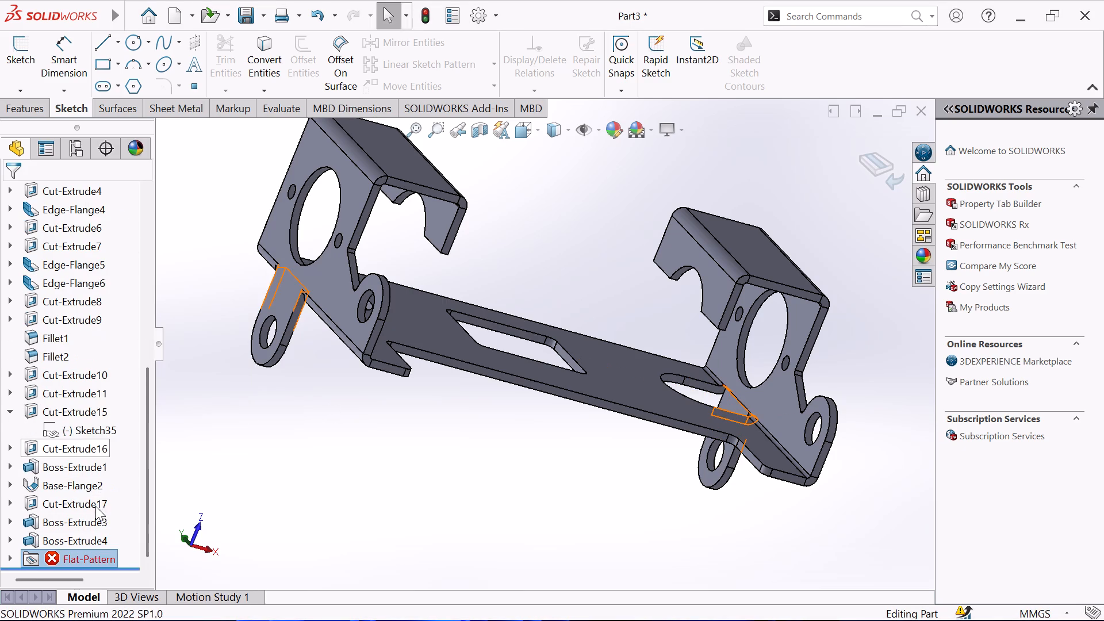
scroll(93, 539, down, 4)
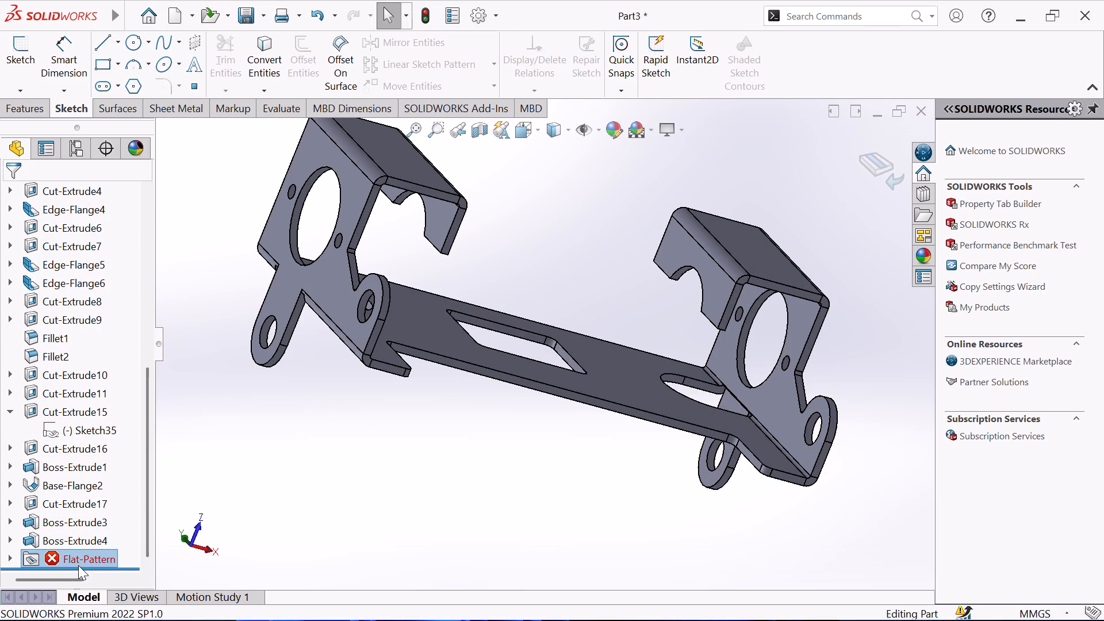
right_click(67, 568)
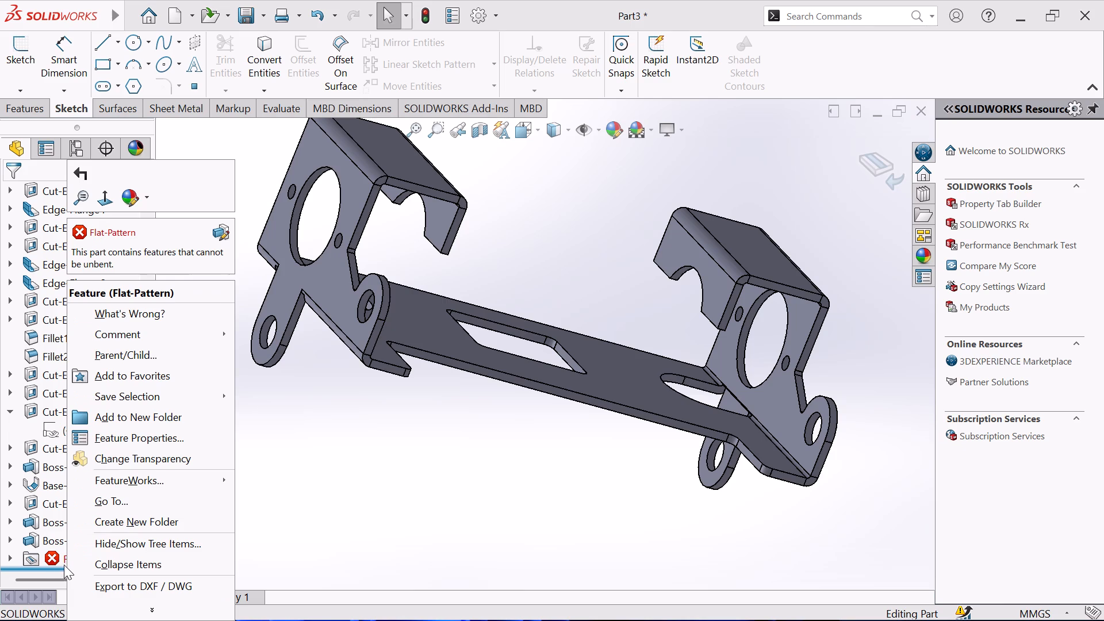
right_click(53, 559)
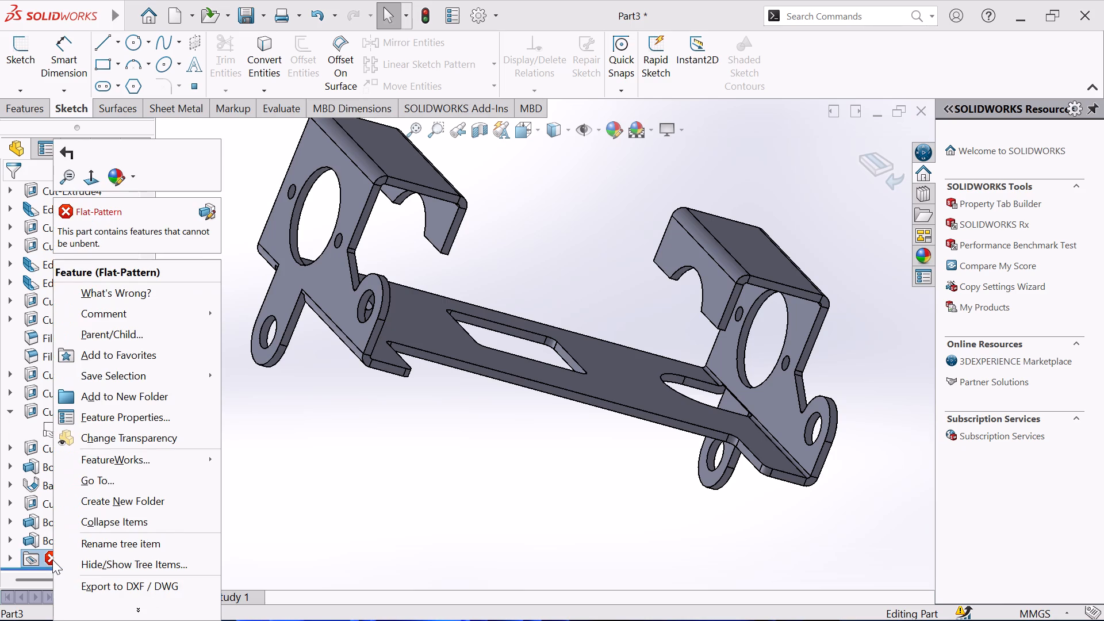
click(52, 559)
click(52, 559)
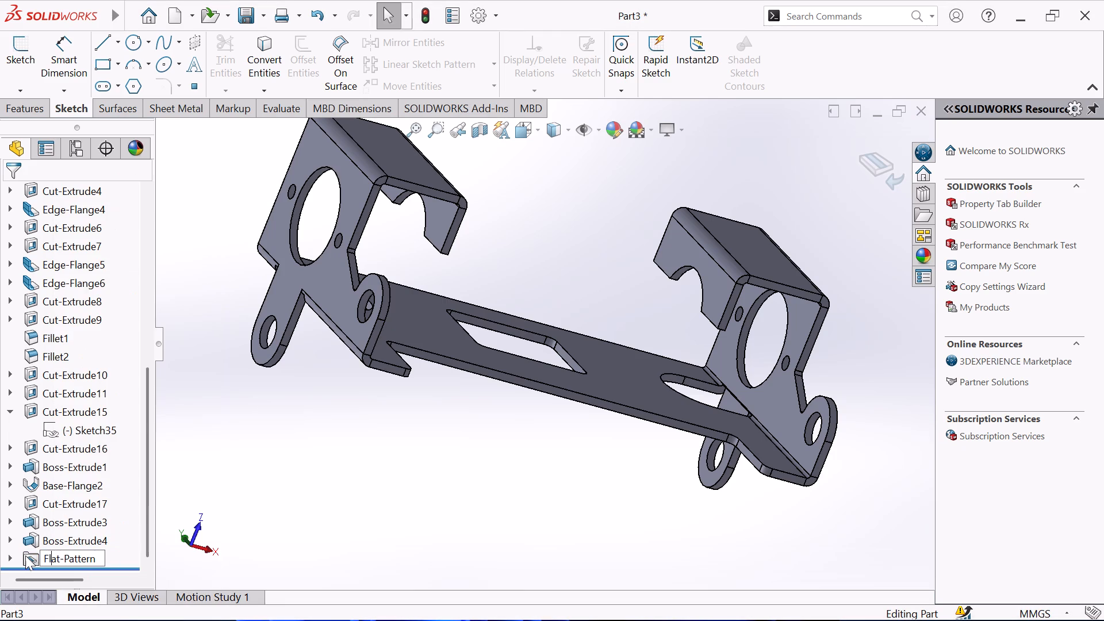
click(28, 556)
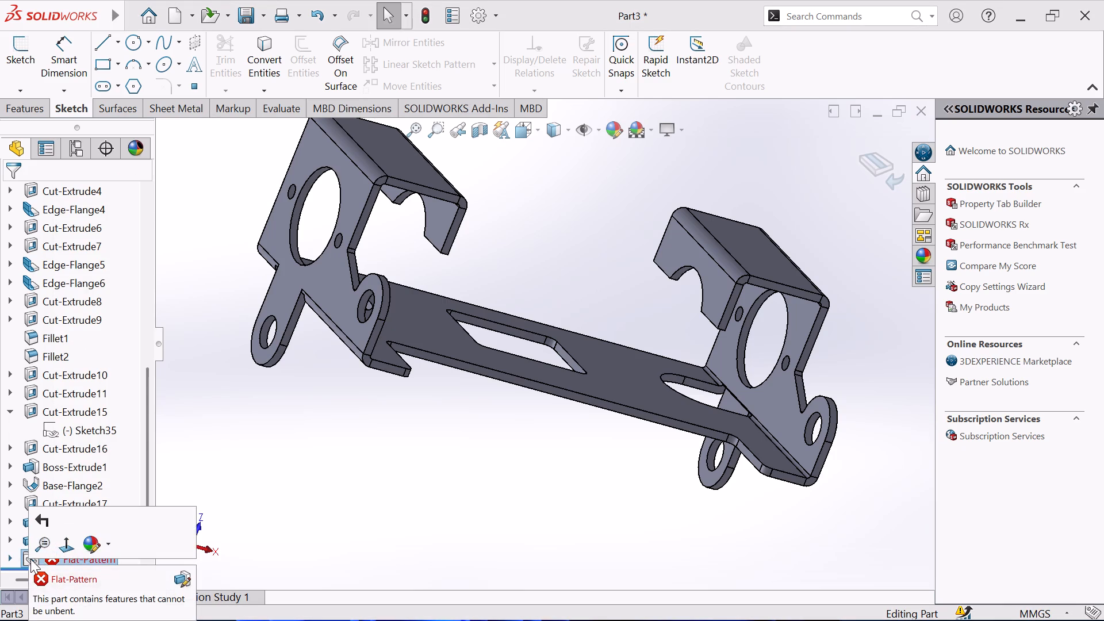
right_click(7, 560)
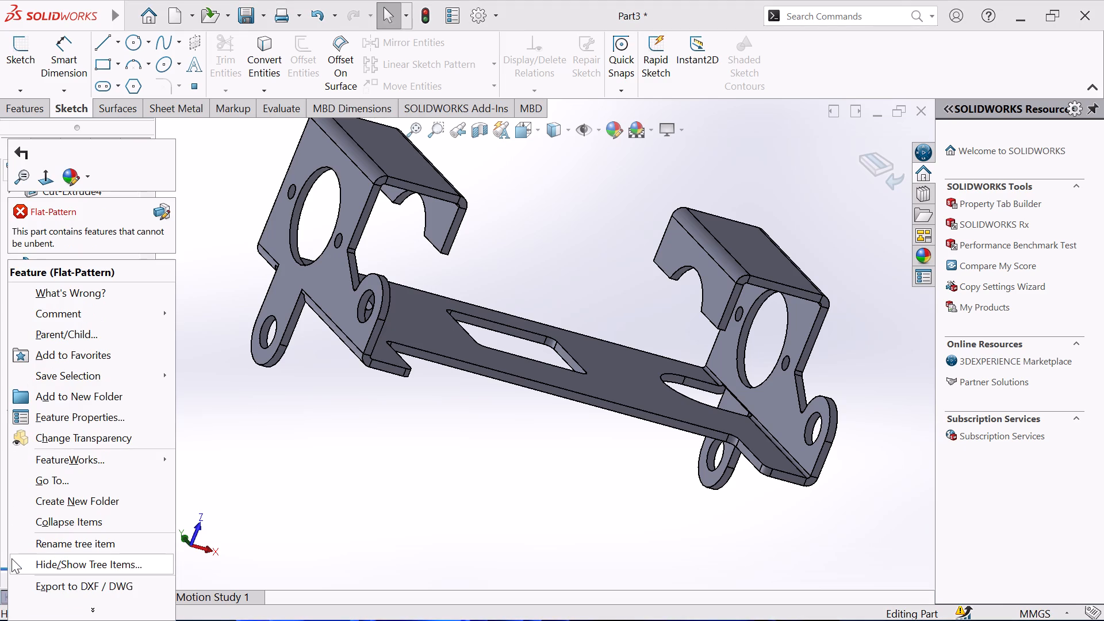
click(214, 477)
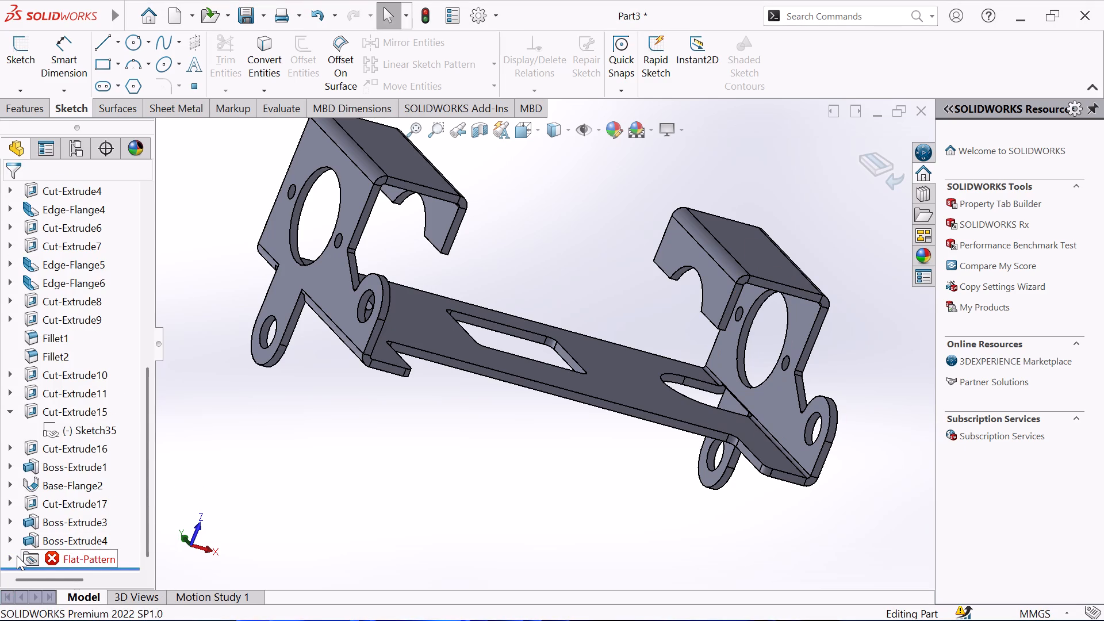
Expand the Flat-Pattern folder and inspect the error on the Flat-Pattern29 feature inside it.
click(11, 557)
scroll(46, 557, down, 2)
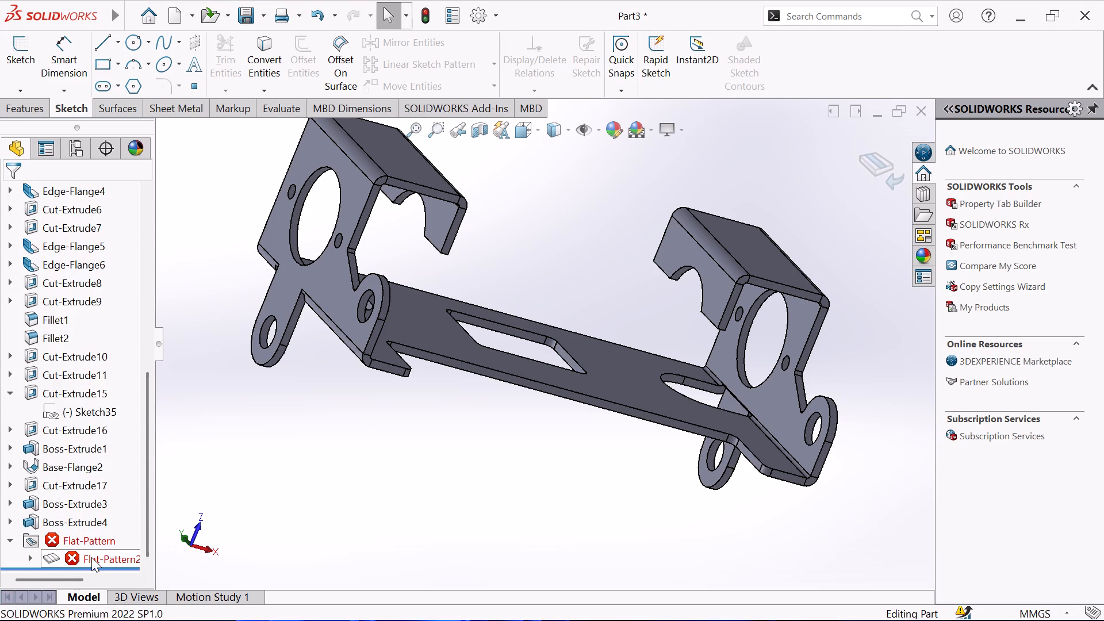
right_click(91, 557)
scroll(171, 474, down, 3)
scroll(171, 474, up, 1)
click(393, 417)
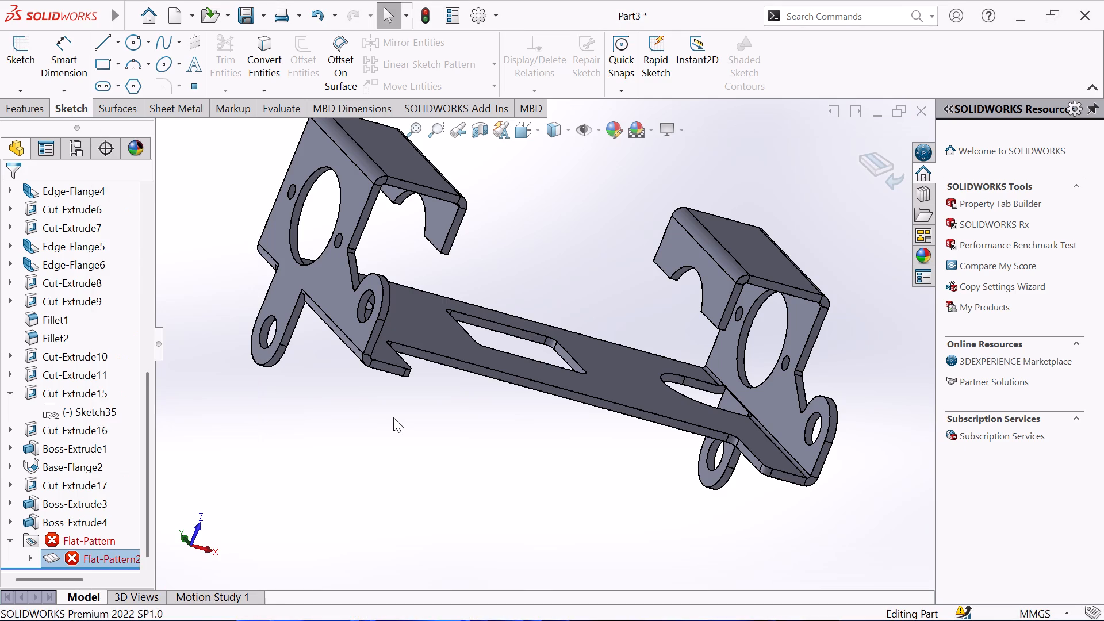
click(201, 417)
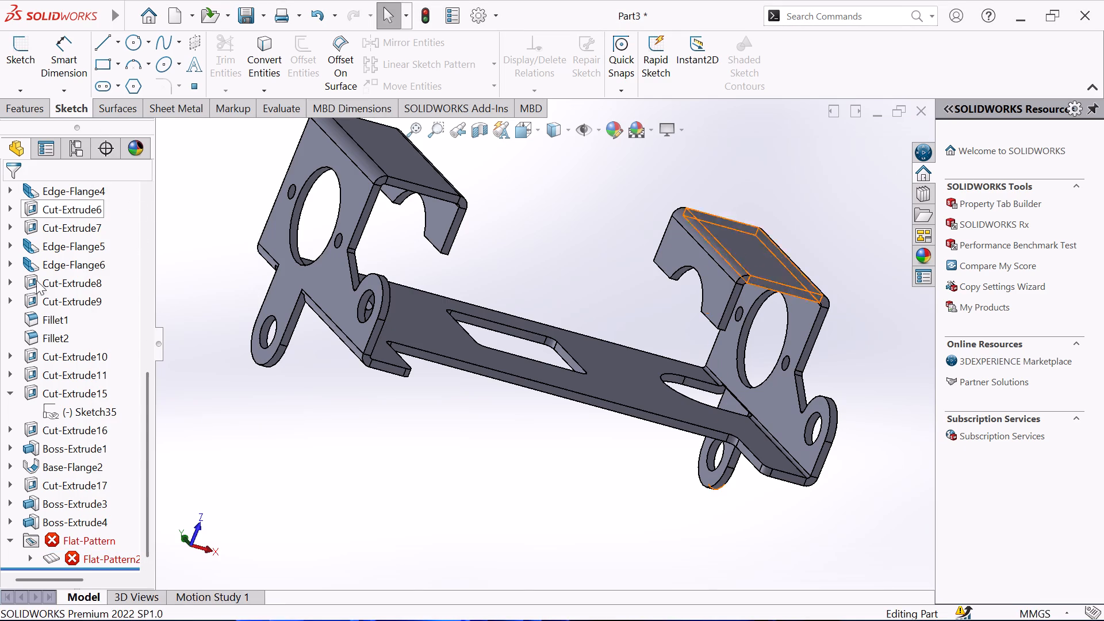
right_click(73, 555)
double_click(72, 554)
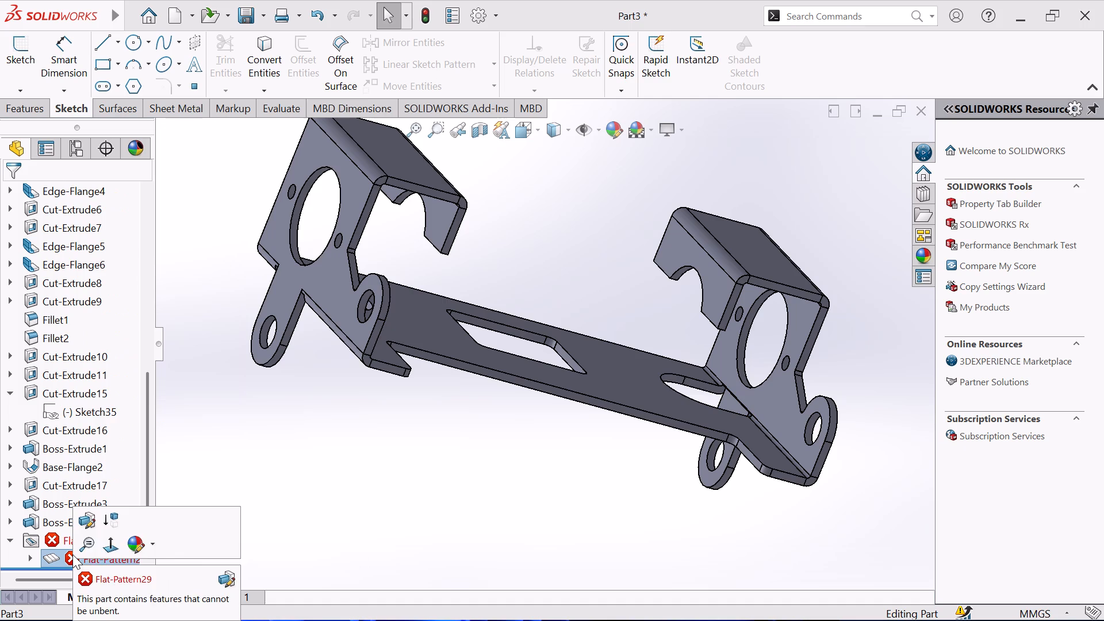
click(72, 554)
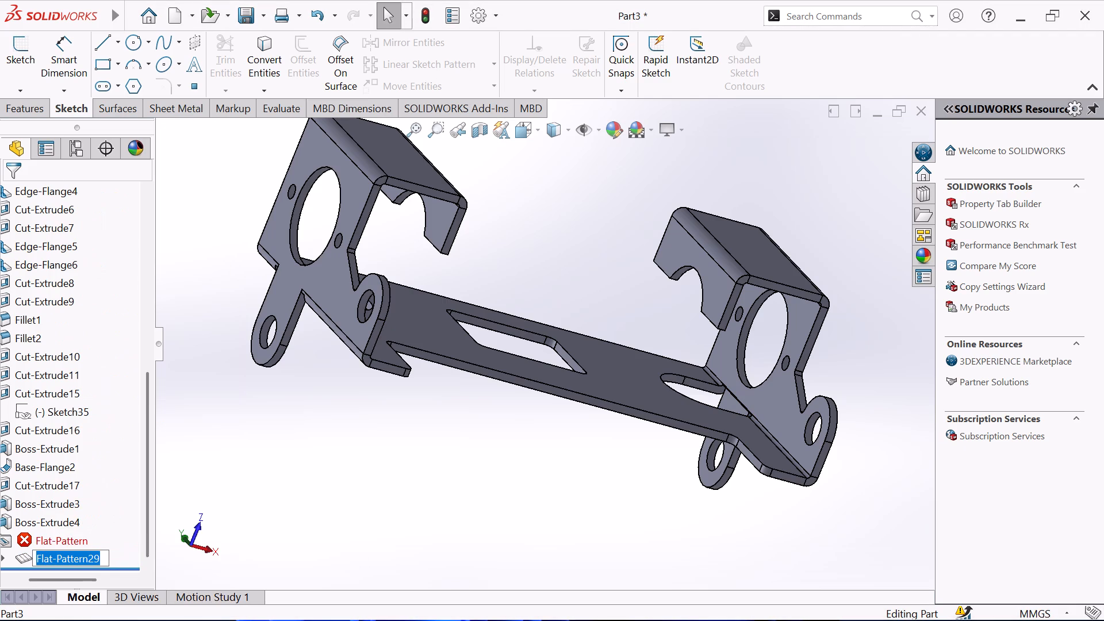
Undo the flatten attempt, both 2 mm gap extrusions and their converted-edge sketches, back to Cut-Extrude17.
key(ctrl+z)
click(216, 486)
key(ctrl+z)
key(ctrl+z)
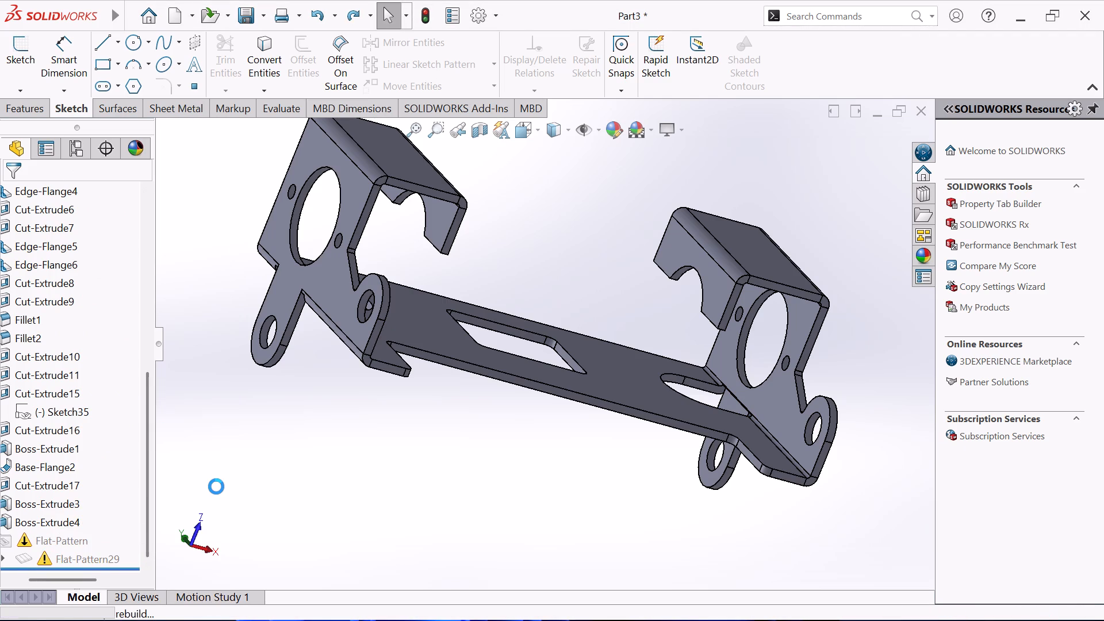
key(ctrl+z)
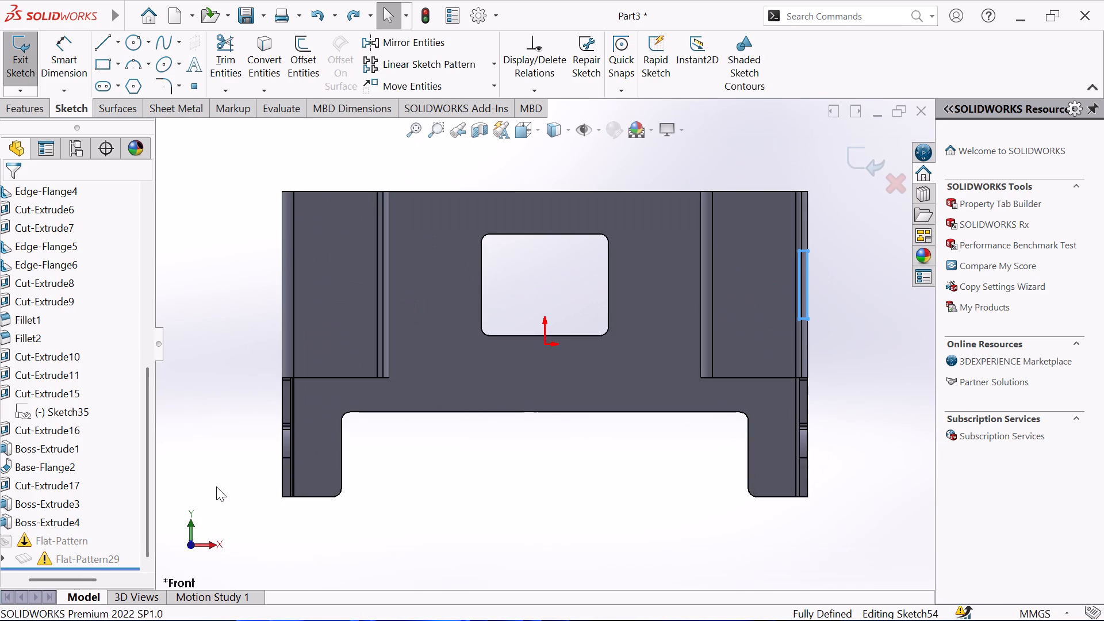
key(ctrl+z)
key(ctrl+z)
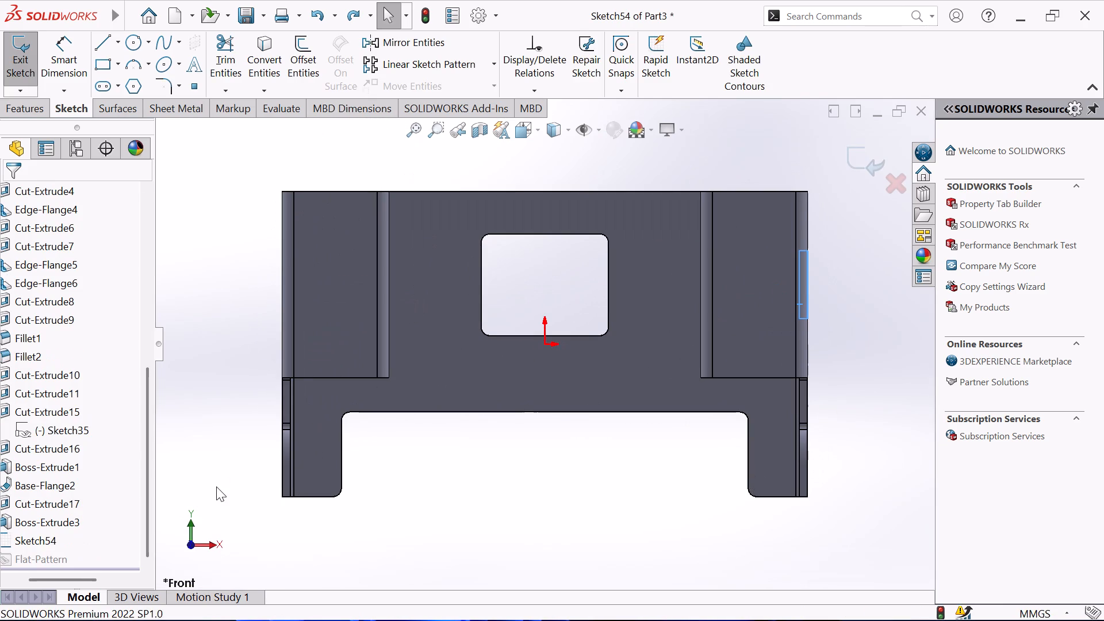
key(ctrl+z)
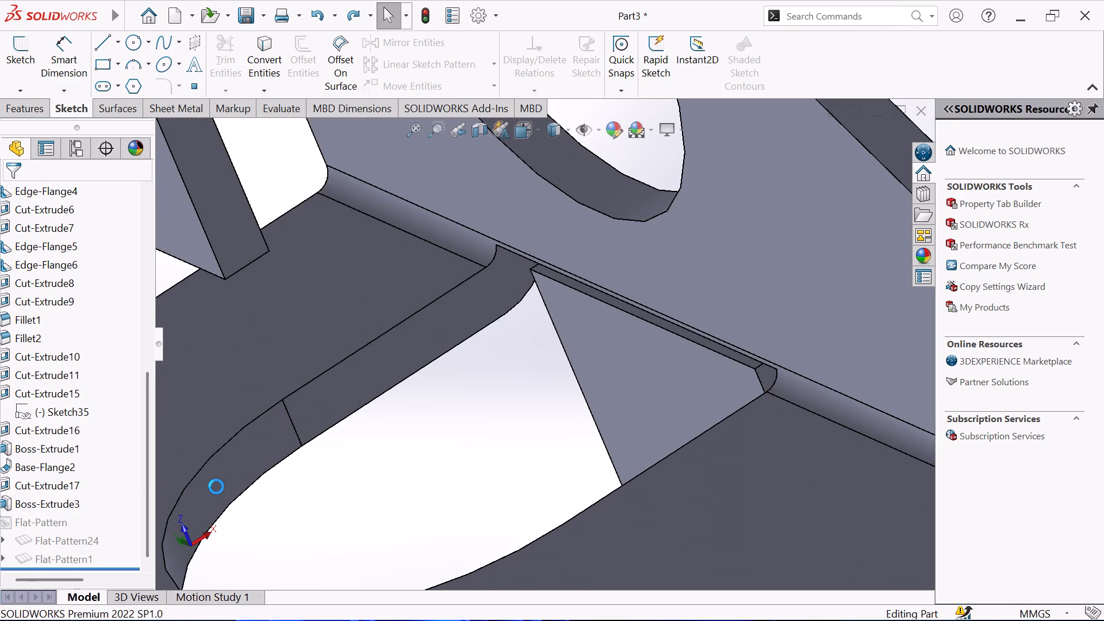
key(ctrl+z)
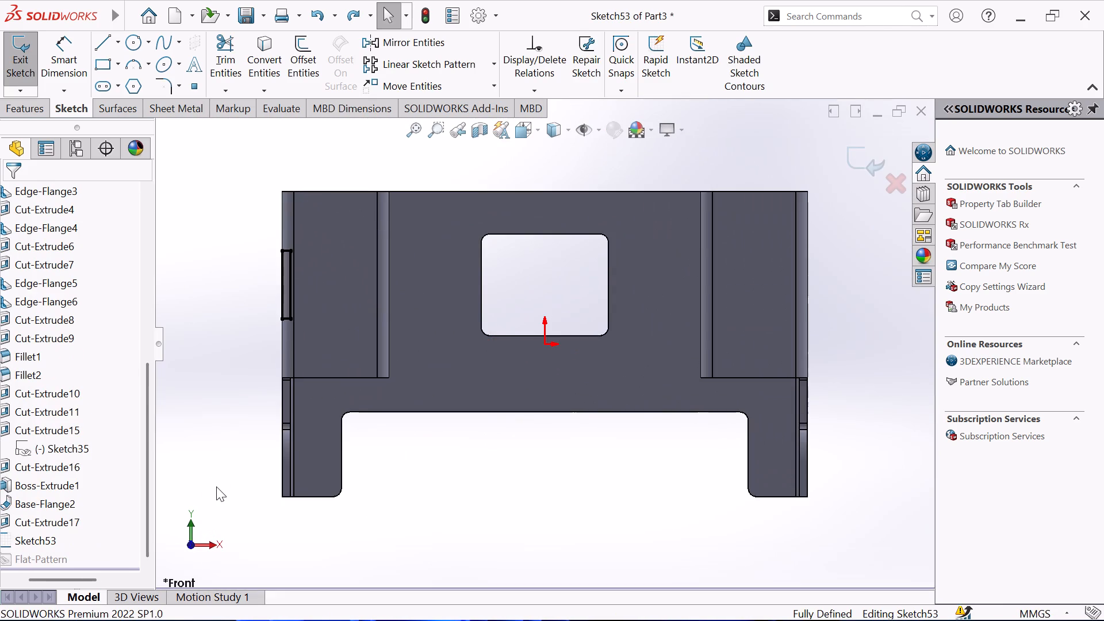
key(ctrl+z)
key(ctrl+z)
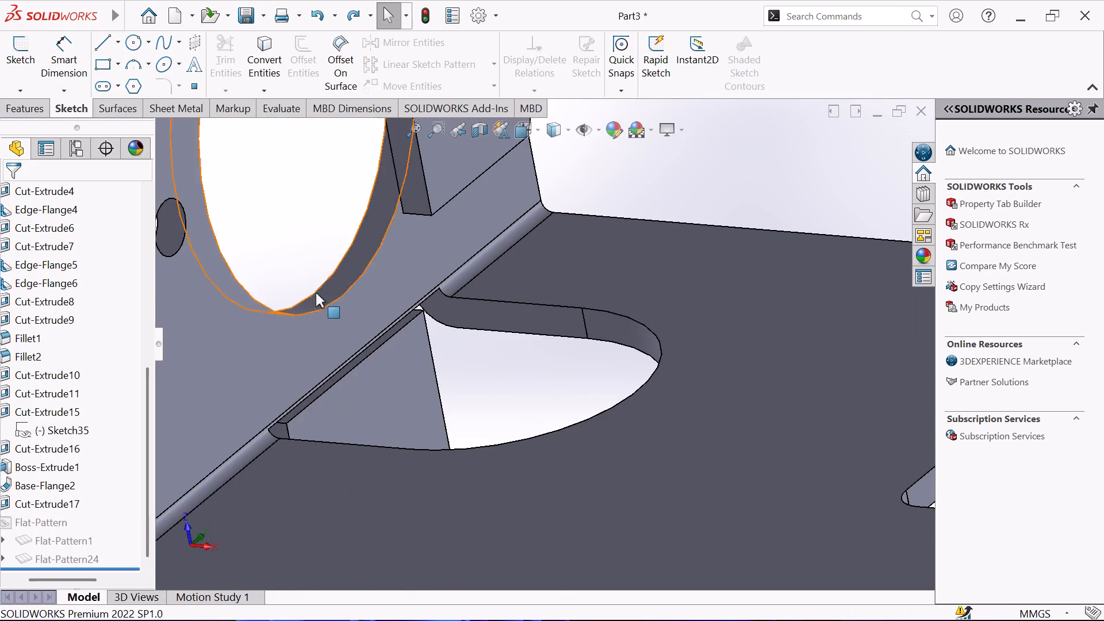
Examine the open gap between the Base-Flange2 lug, the side flange and the base's rounded cutout from several angles.
middle_drag(314, 260, 282, 93)
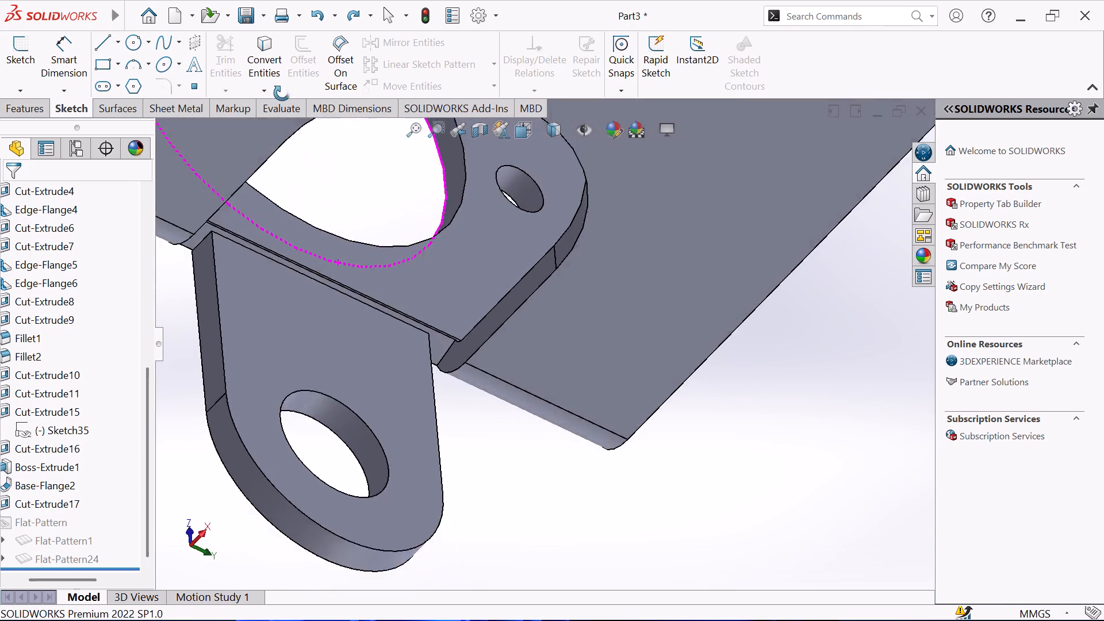
middle_drag(282, 93, 381, 0)
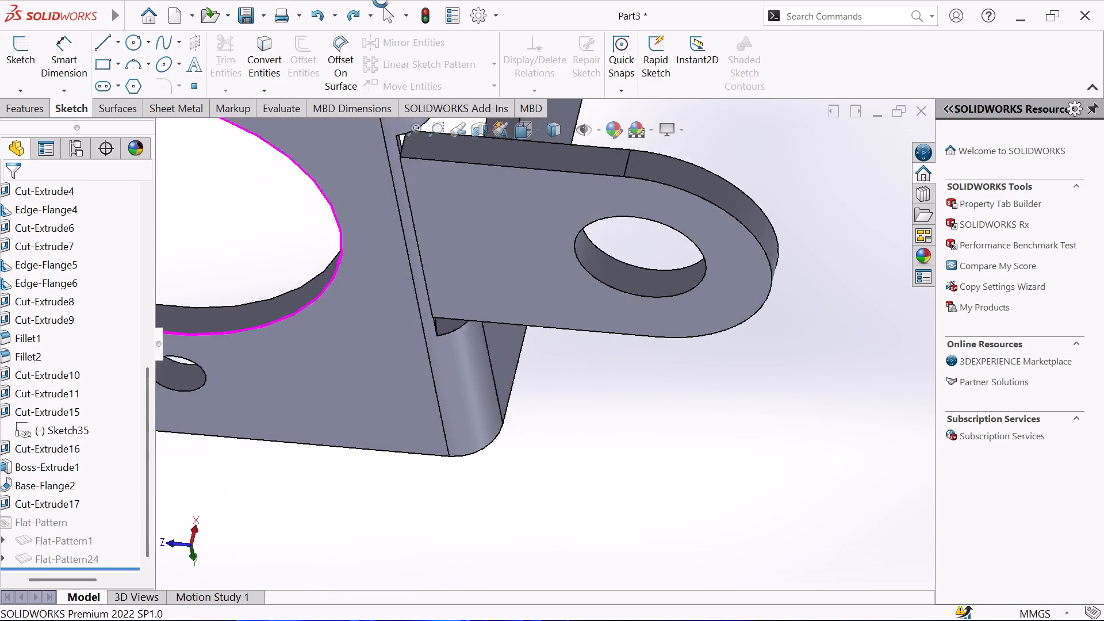
middle_drag(381, 0, 338, 6)
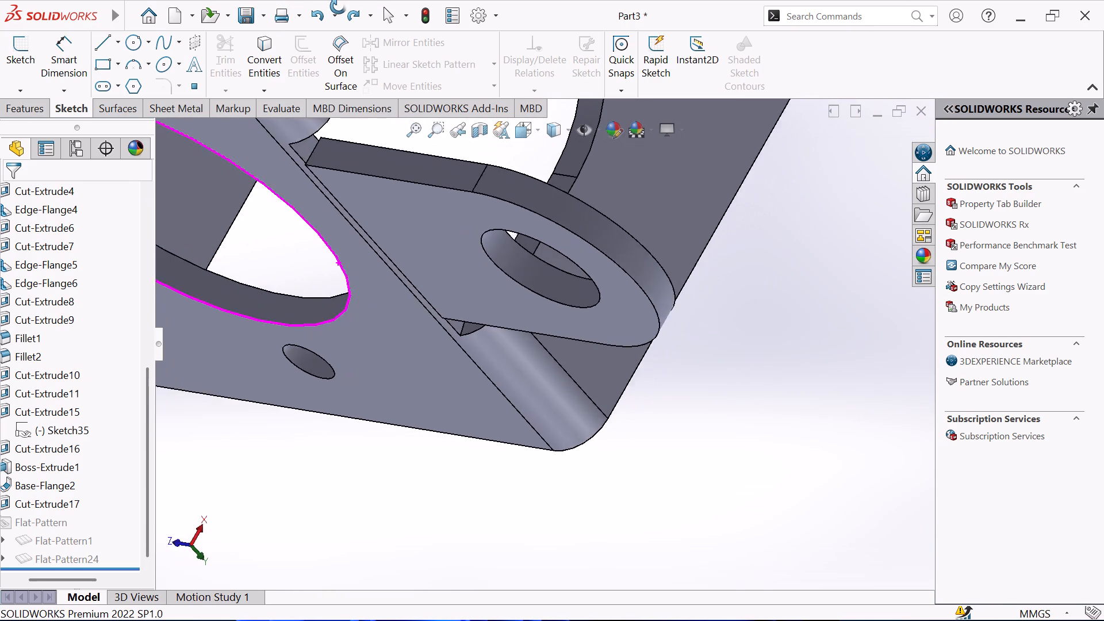
middle_drag(338, 6, 396, 0)
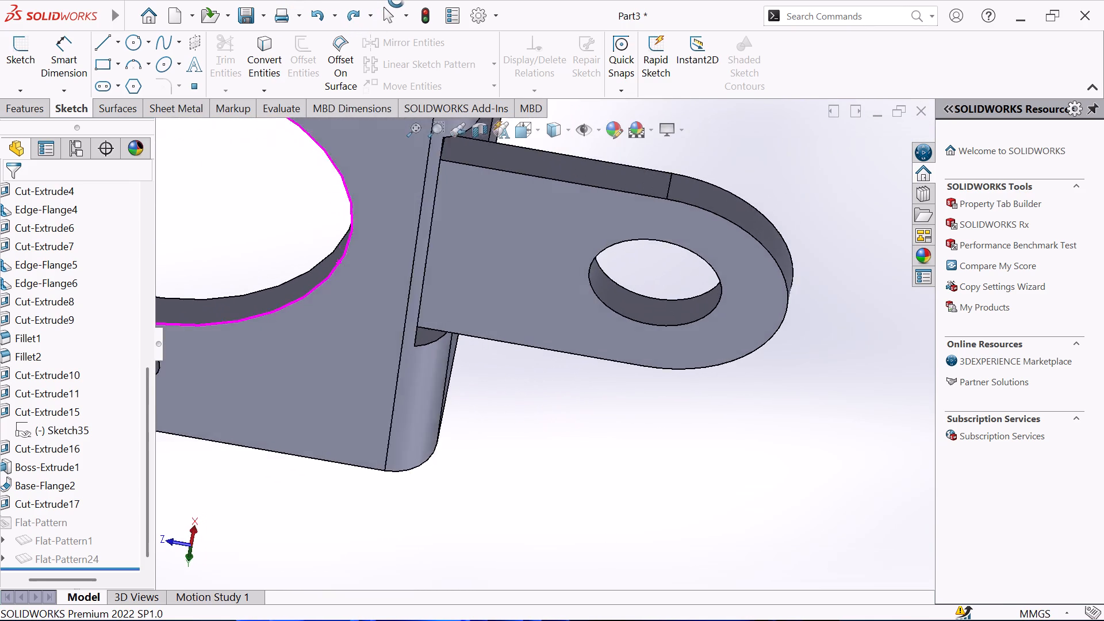
middle_drag(396, 0, 375, 0)
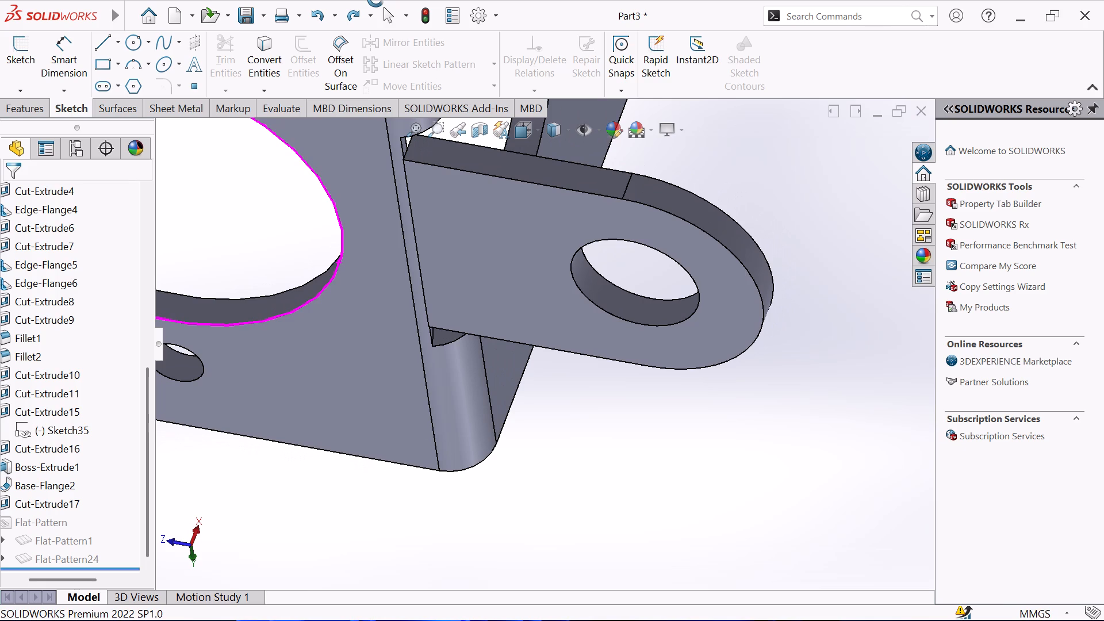
middle_drag(375, 0, 285, 129)
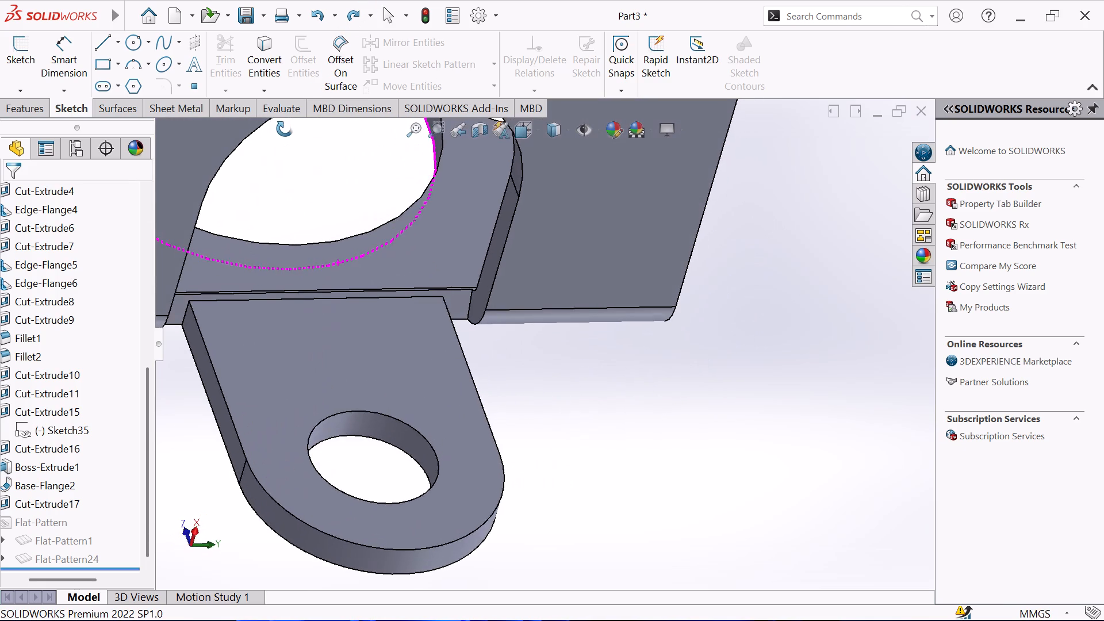
middle_drag(285, 129, 288, 175)
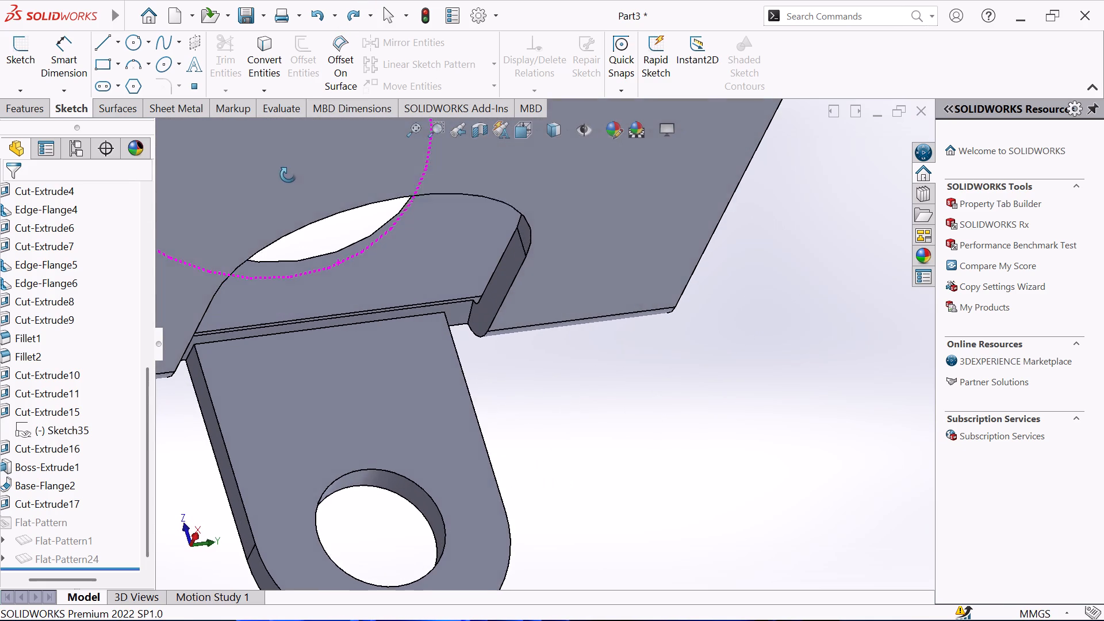
middle_drag(288, 175, 292, 204)
middle_drag(292, 205, 296, 239)
scroll(297, 233, up, 4)
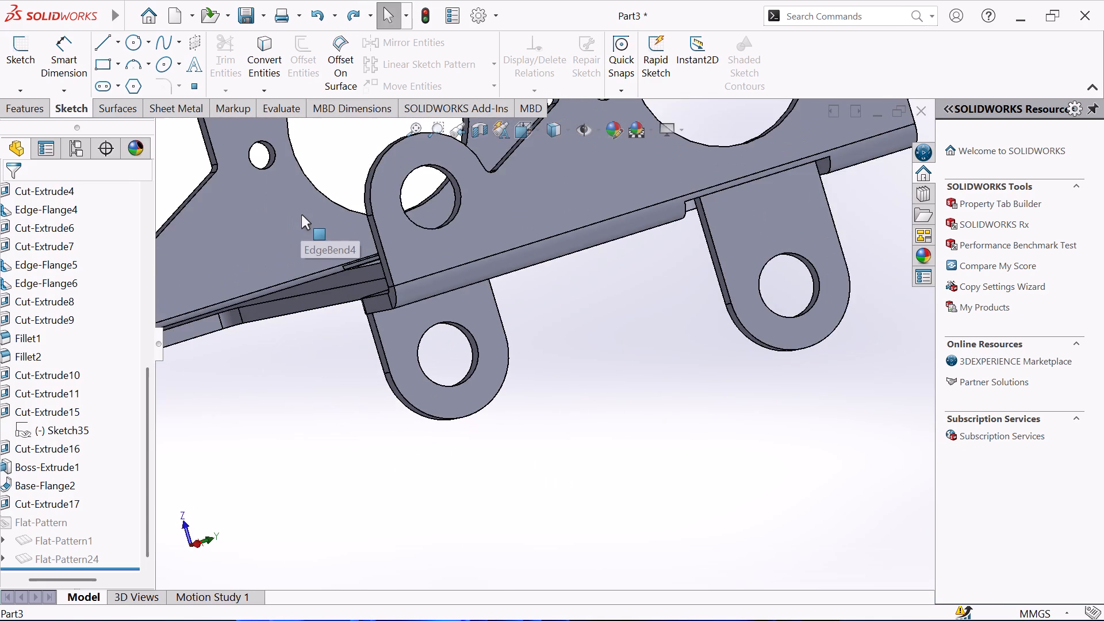
middle_drag(301, 214, 338, 237)
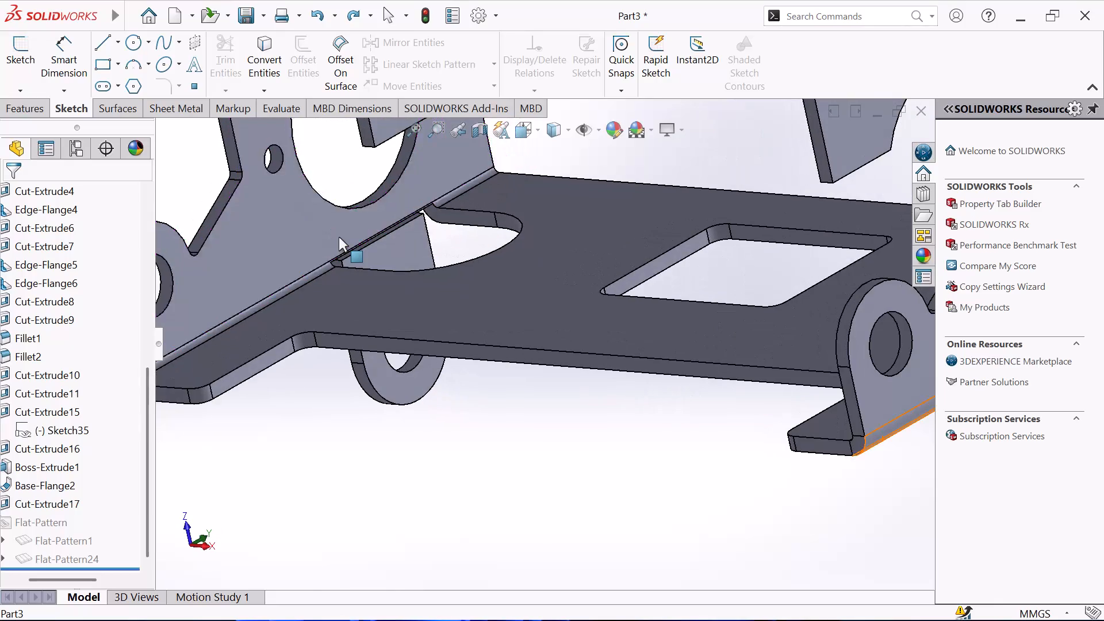
scroll(339, 237, up, 1)
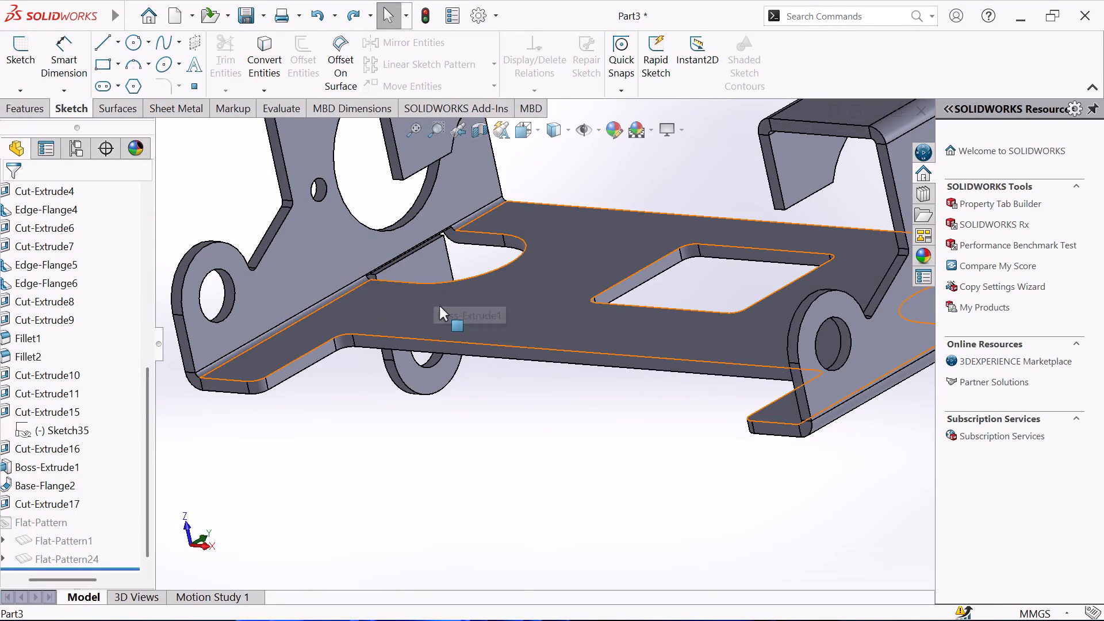
Flatten the bracket, examine which flanges and lugs its flat pattern includes, and return it to the folded state.
scroll(442, 306, up, 2)
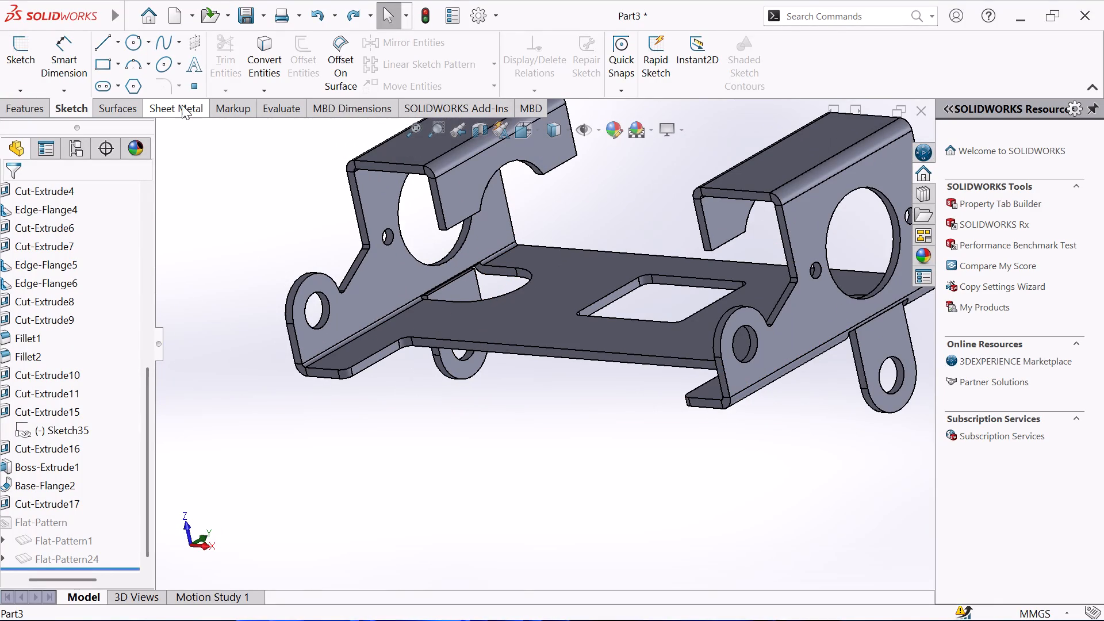
click(181, 105)
click(728, 86)
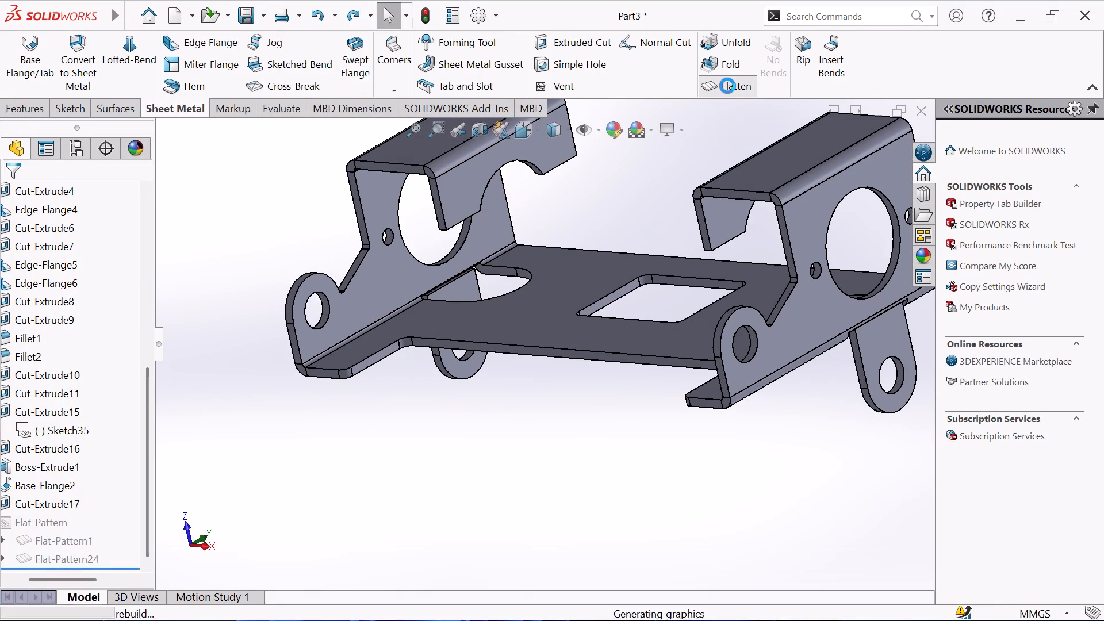
scroll(630, 209, up, 2)
middle_drag(630, 209, 643, 227)
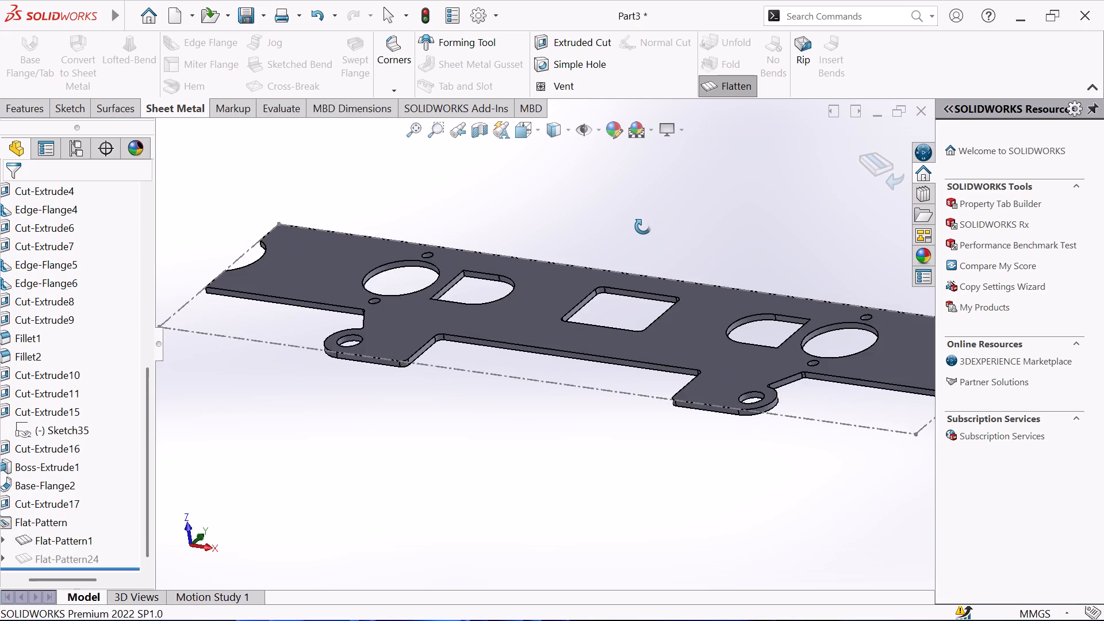
middle_drag(643, 227, 679, 181)
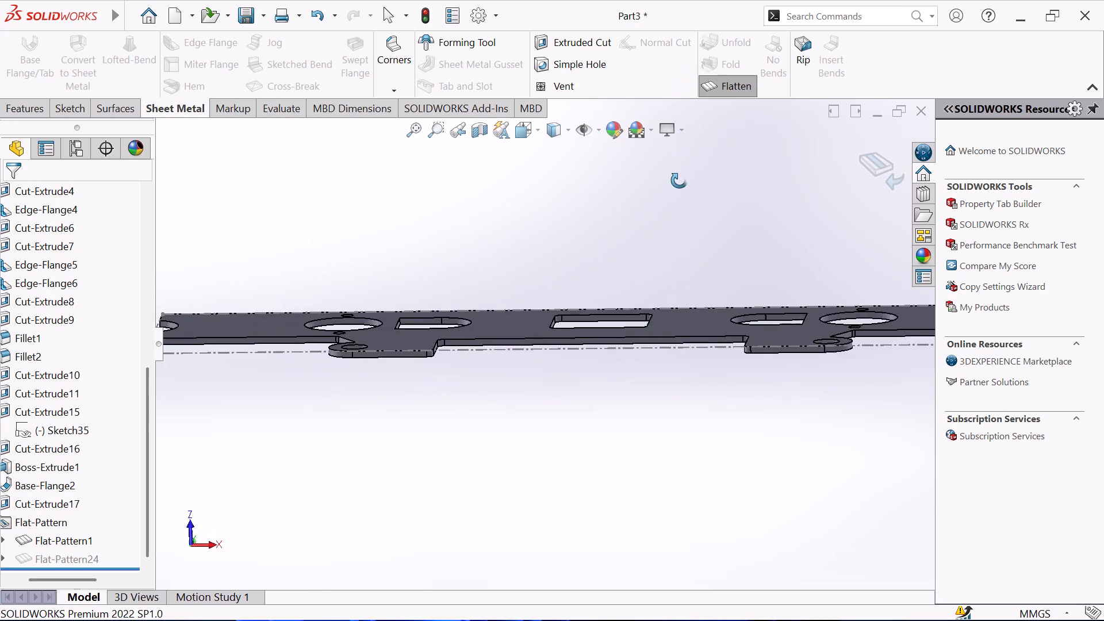
middle_drag(679, 181, 707, 275)
scroll(707, 275, up, 1)
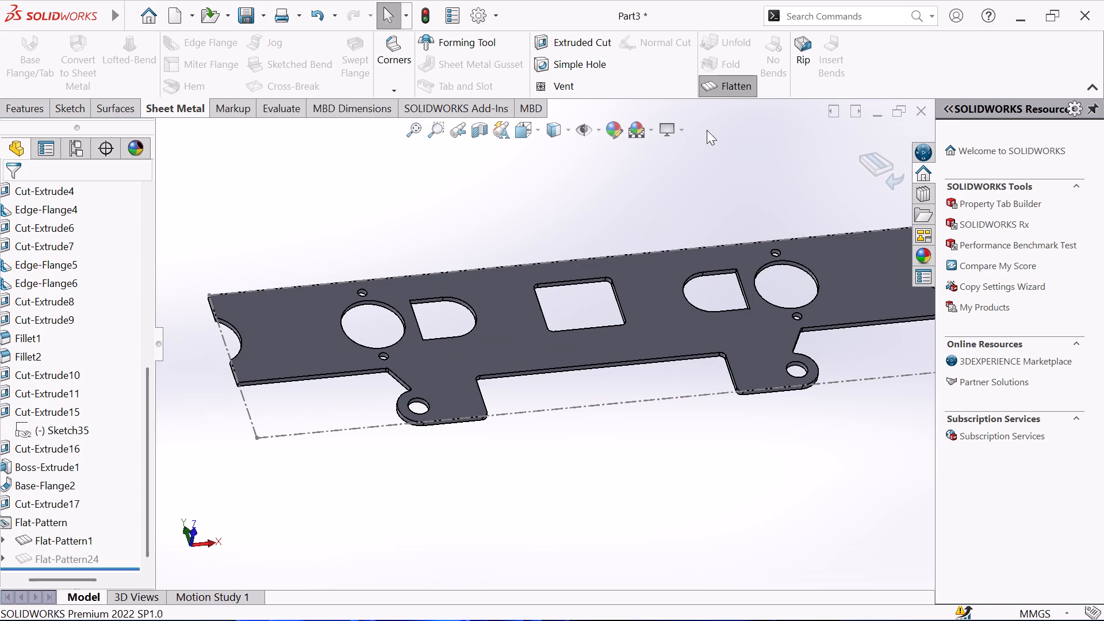
scroll(753, 261, up, 2)
scroll(753, 256, down, 1)
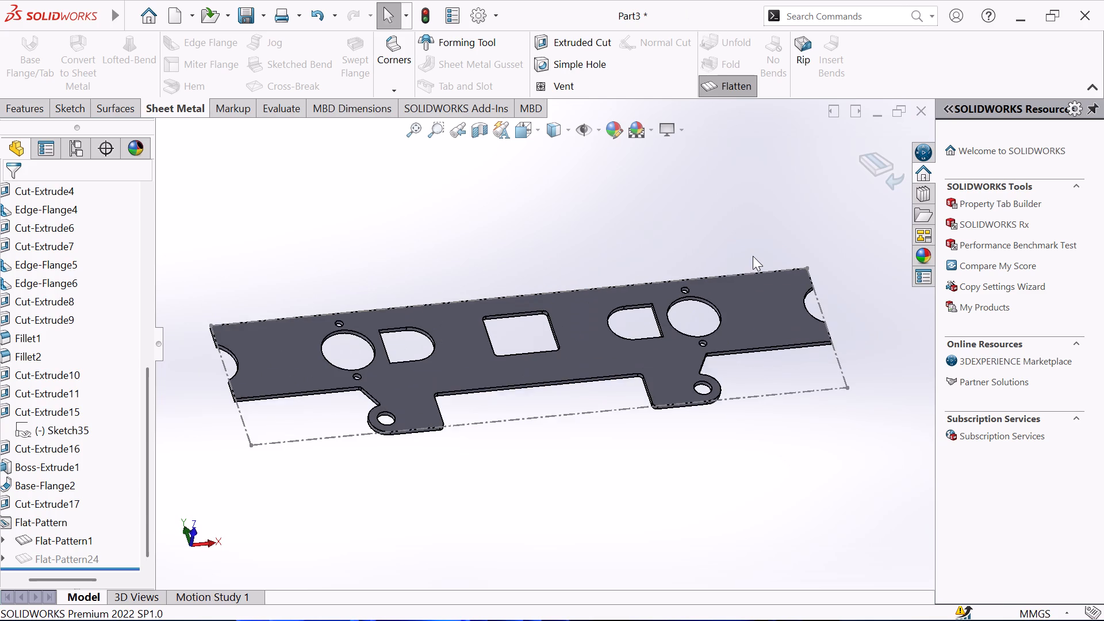
scroll(753, 256, down, 3)
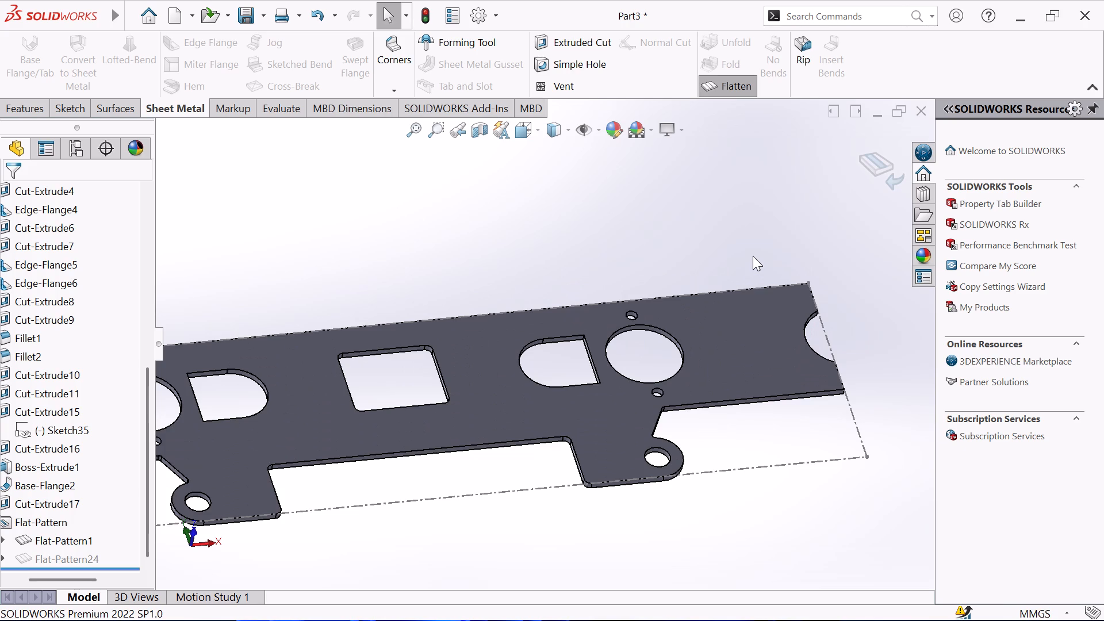
click(726, 86)
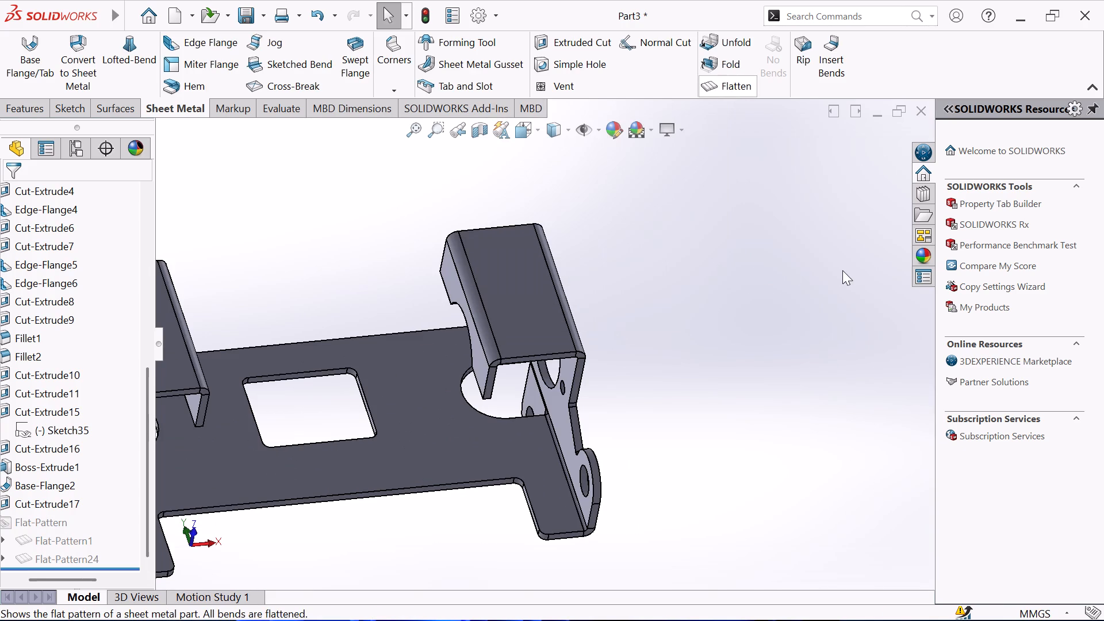
Open a new sketch on the long narrow edge face of Base-Flange1, viewed straight on.
scroll(512, 595, up, 3)
scroll(376, 508, up, 3)
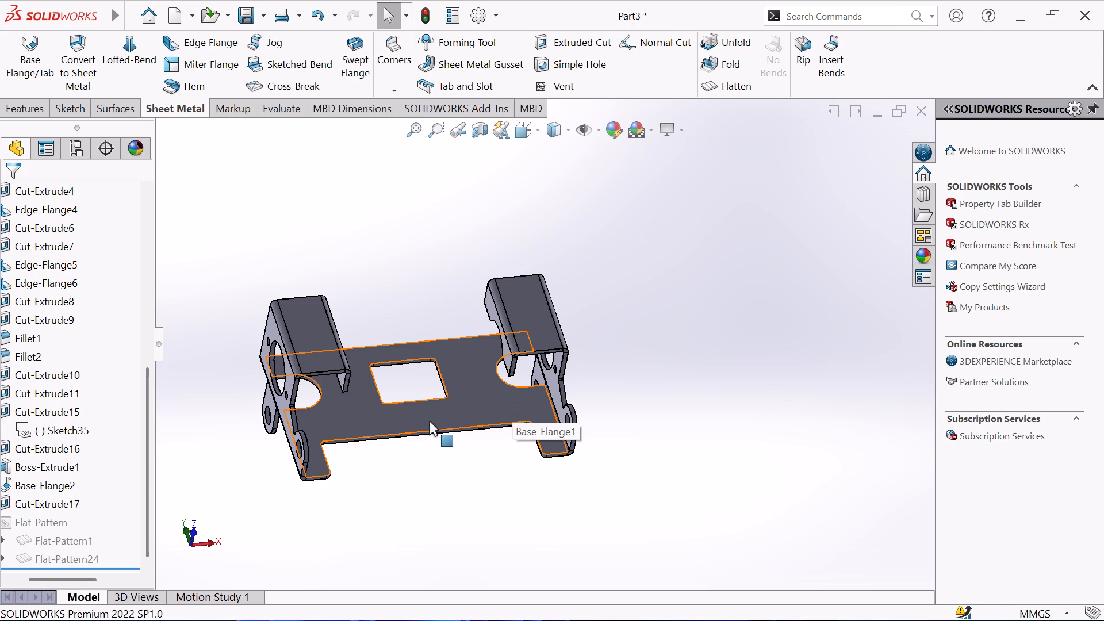
middle_drag(429, 421, 481, 354)
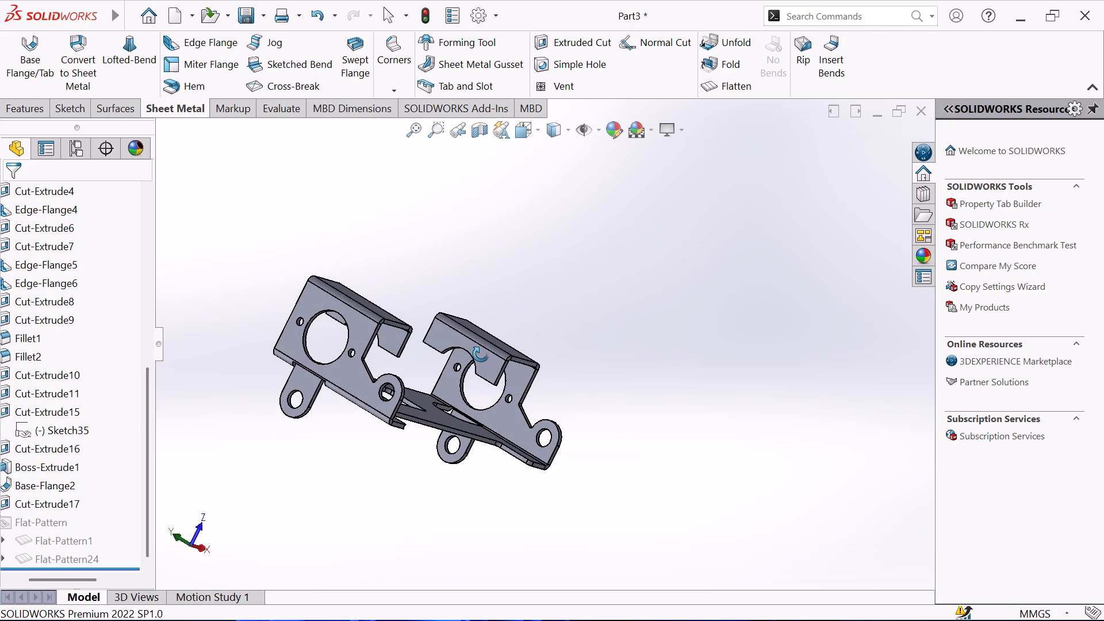
middle_drag(481, 354, 481, 354)
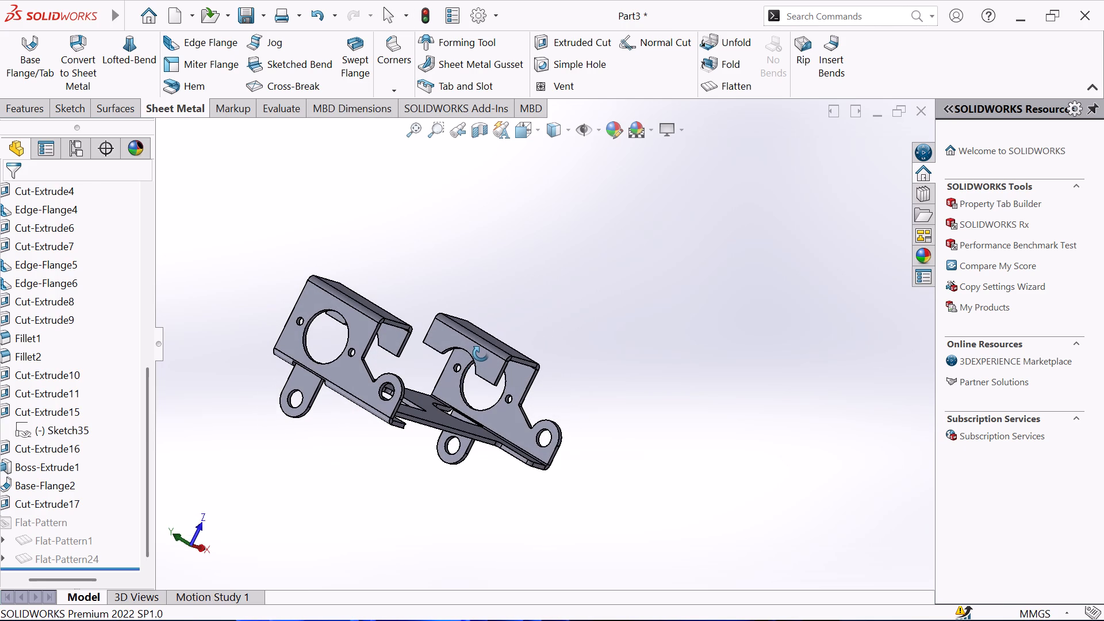
middle_drag(481, 354, 424, 299)
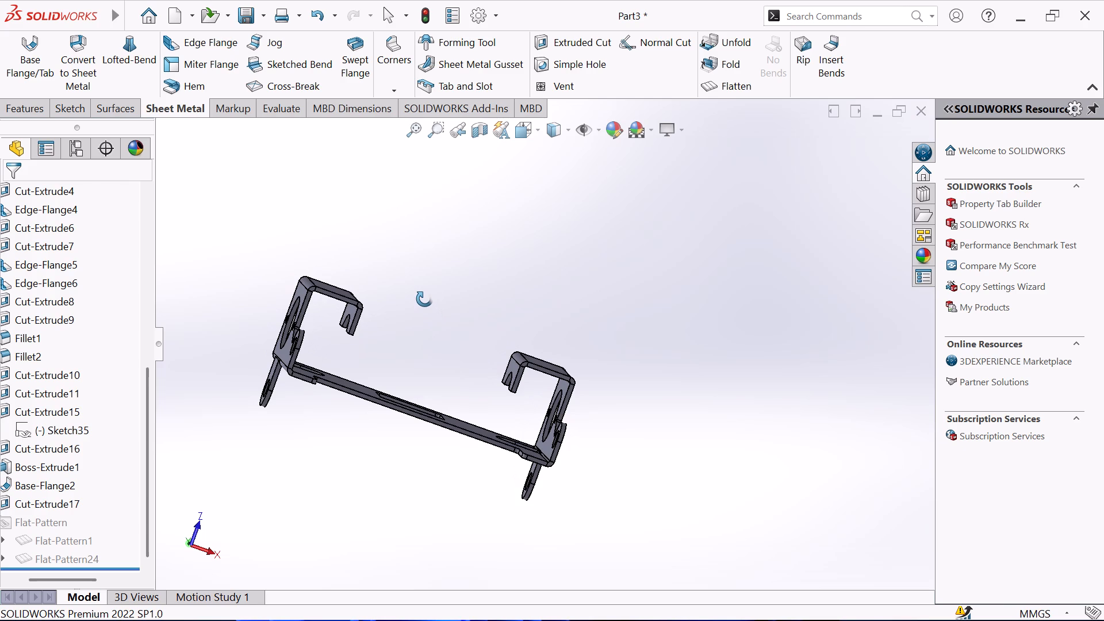
middle_drag(424, 299, 398, 302)
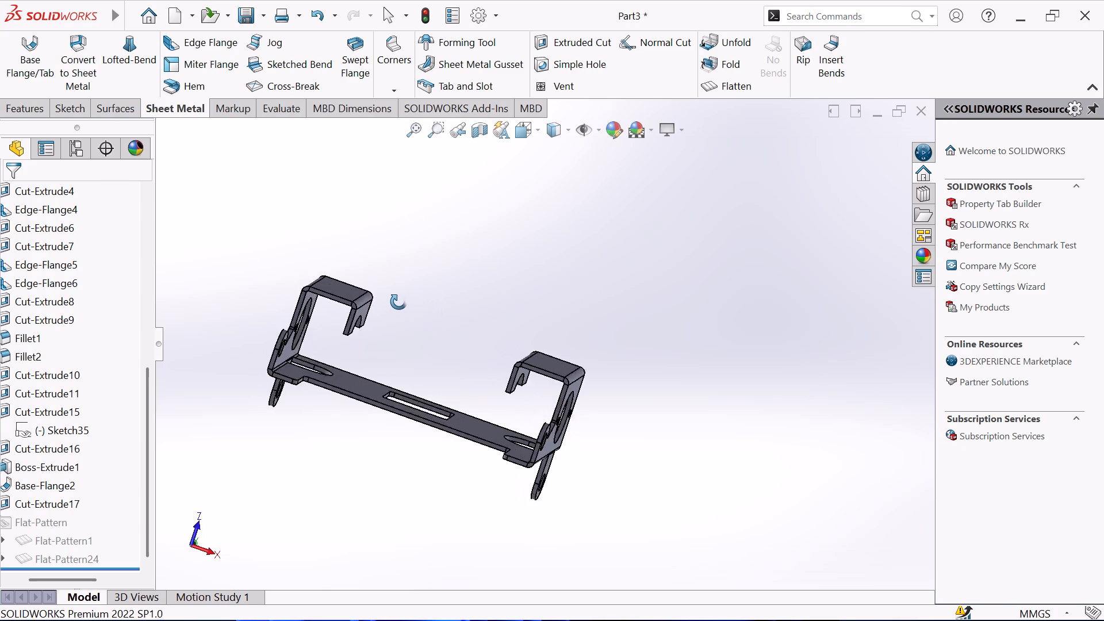
middle_drag(398, 302, 211, 322)
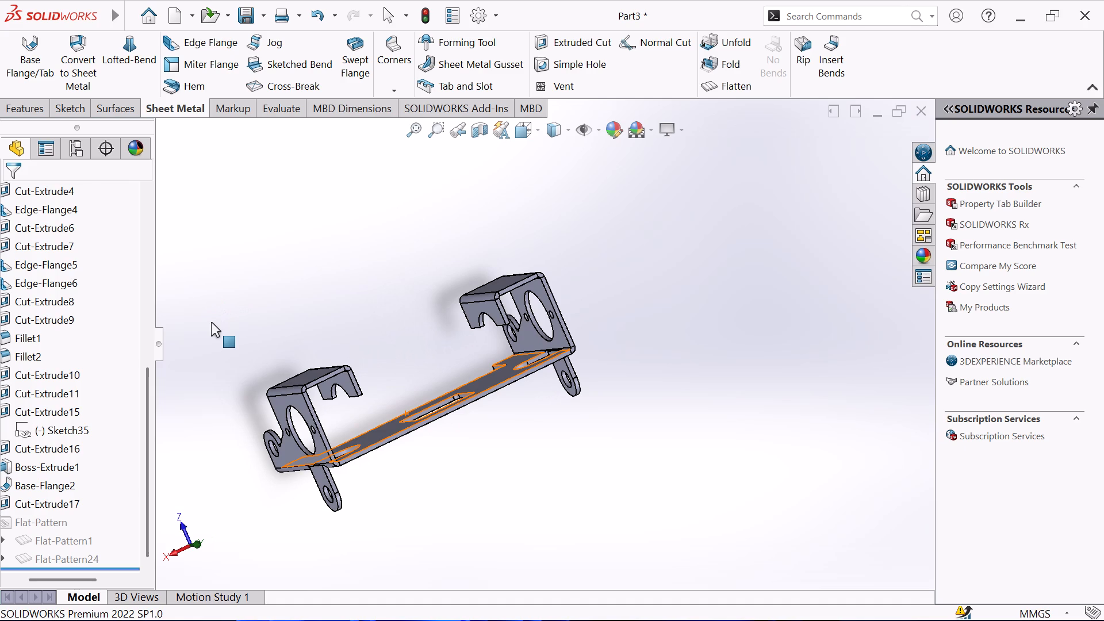
click(431, 419)
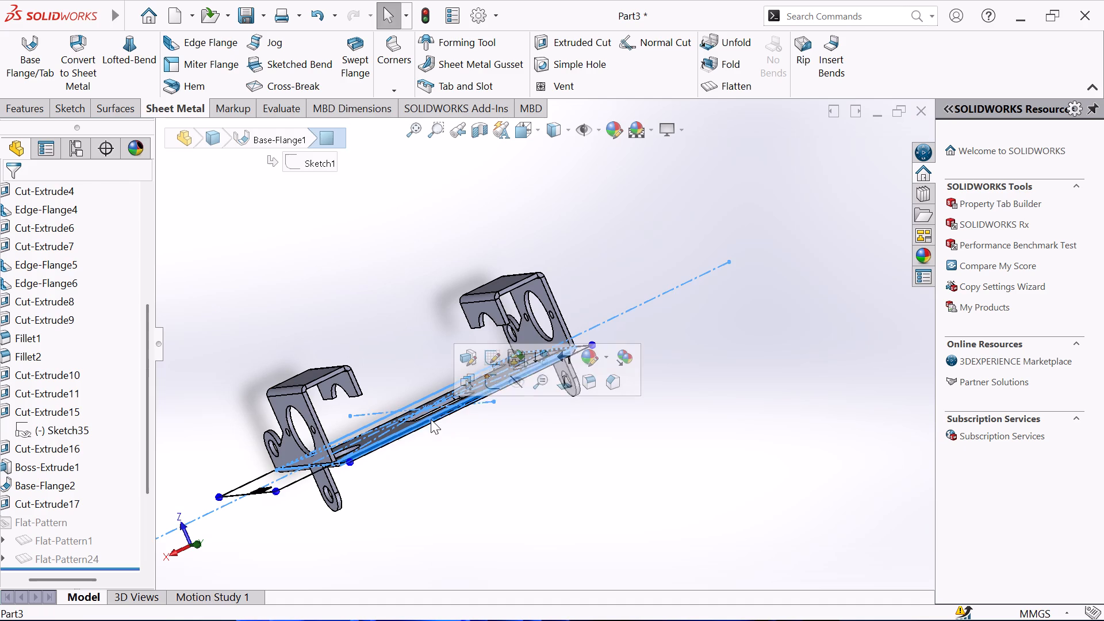
click(487, 379)
click(457, 386)
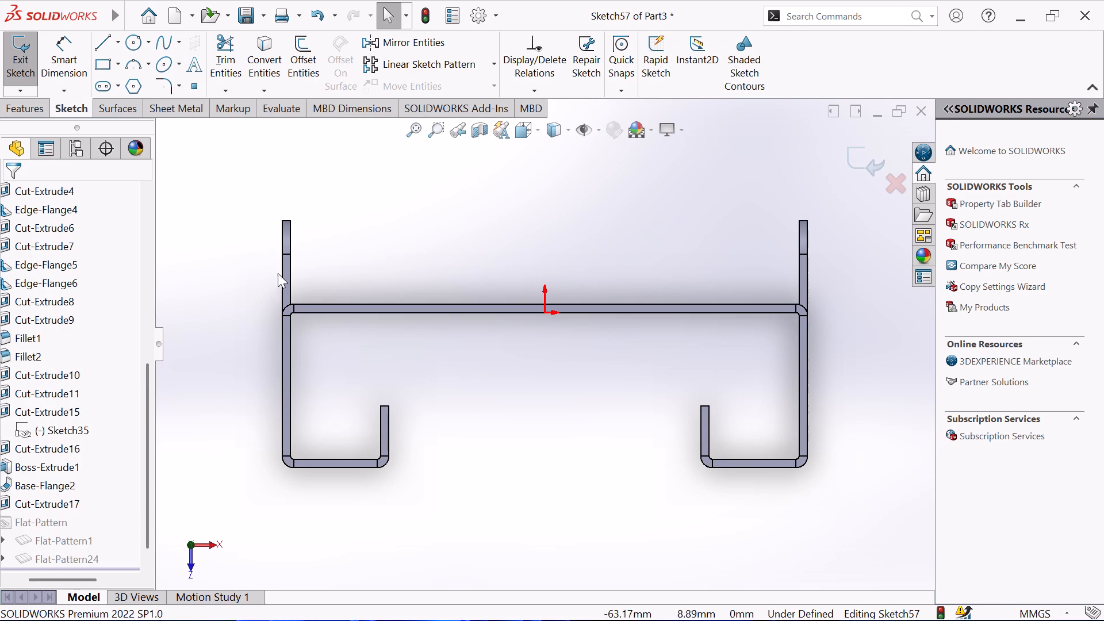
Draw a corner rectangle about 107 mm by 38 mm from the base's inner edge line, extending outward between the lugs.
click(97, 62)
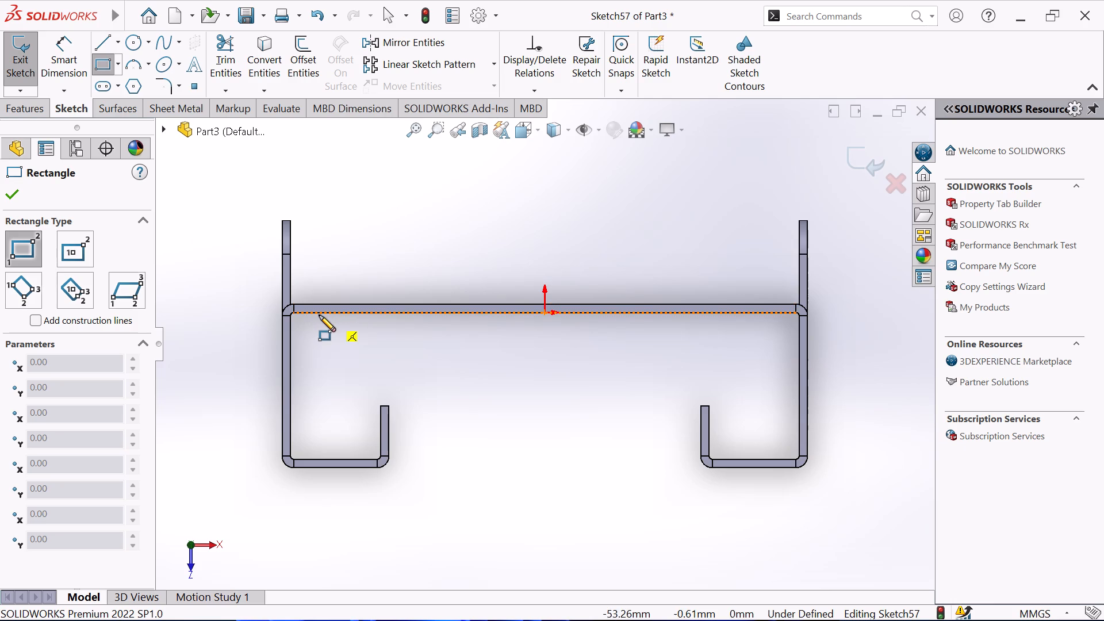
click(319, 315)
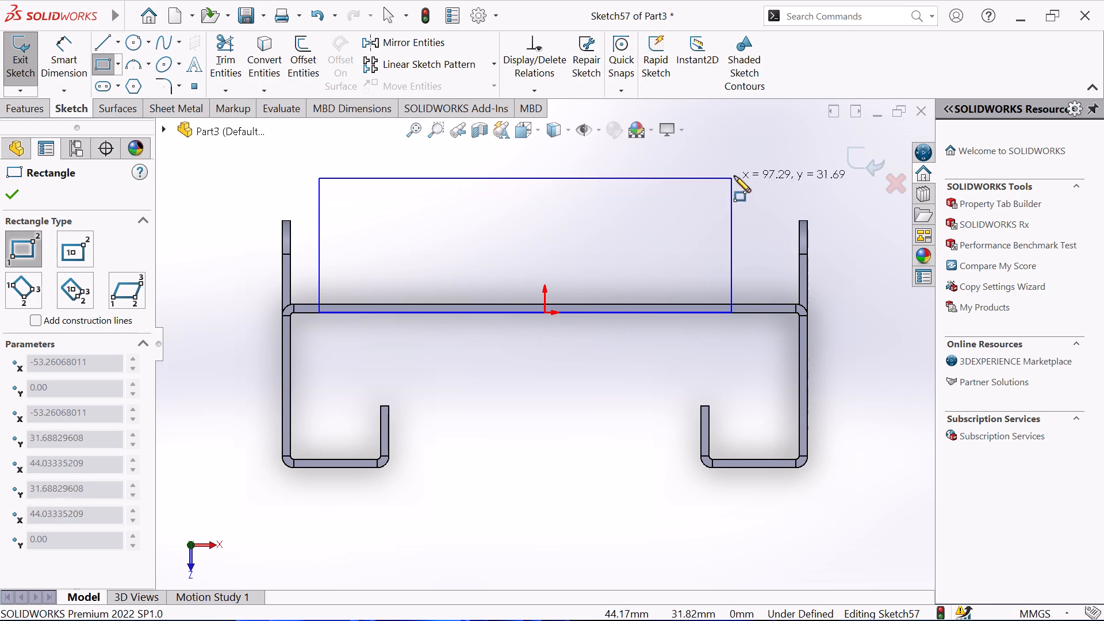
click(772, 151)
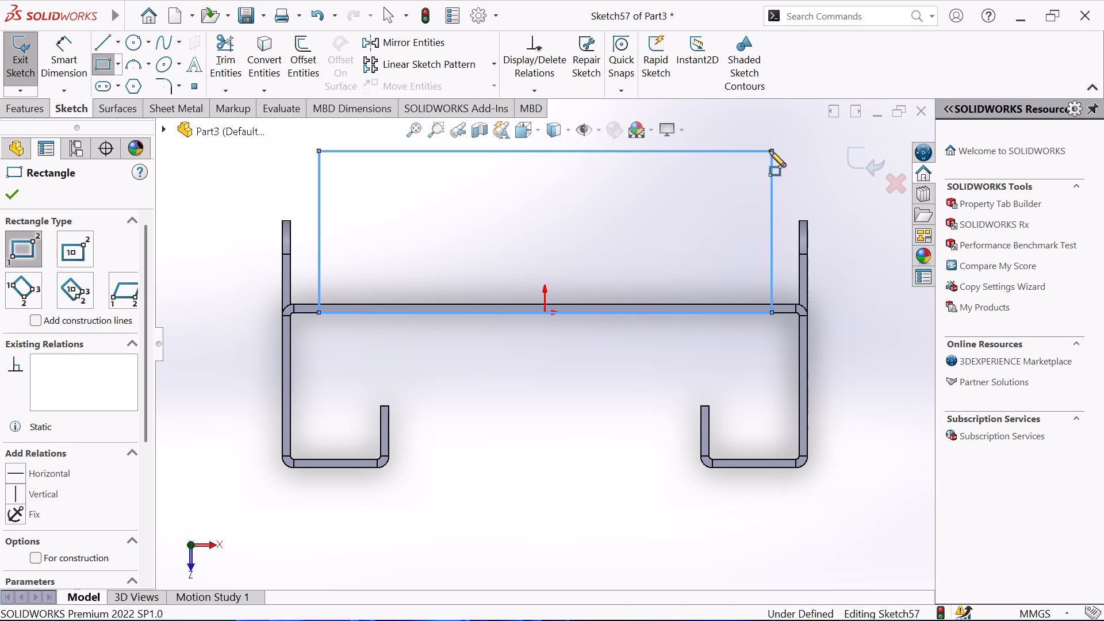
right_click(588, 376)
click(626, 394)
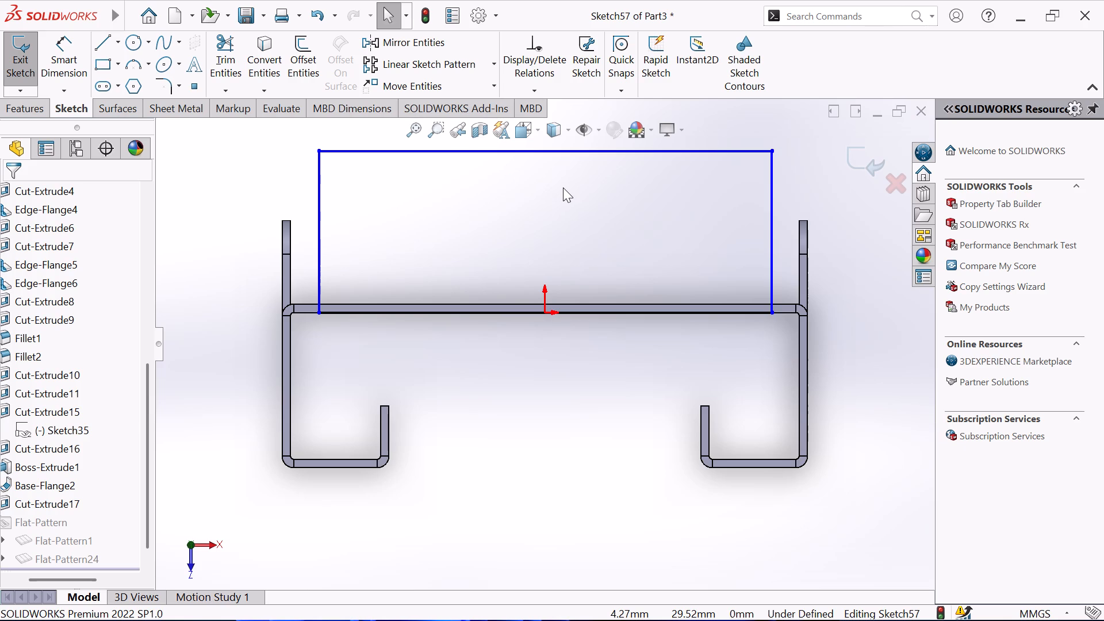
Trim away the rectangle's outer horizontal line, farthest from the base.
click(222, 36)
click(412, 153)
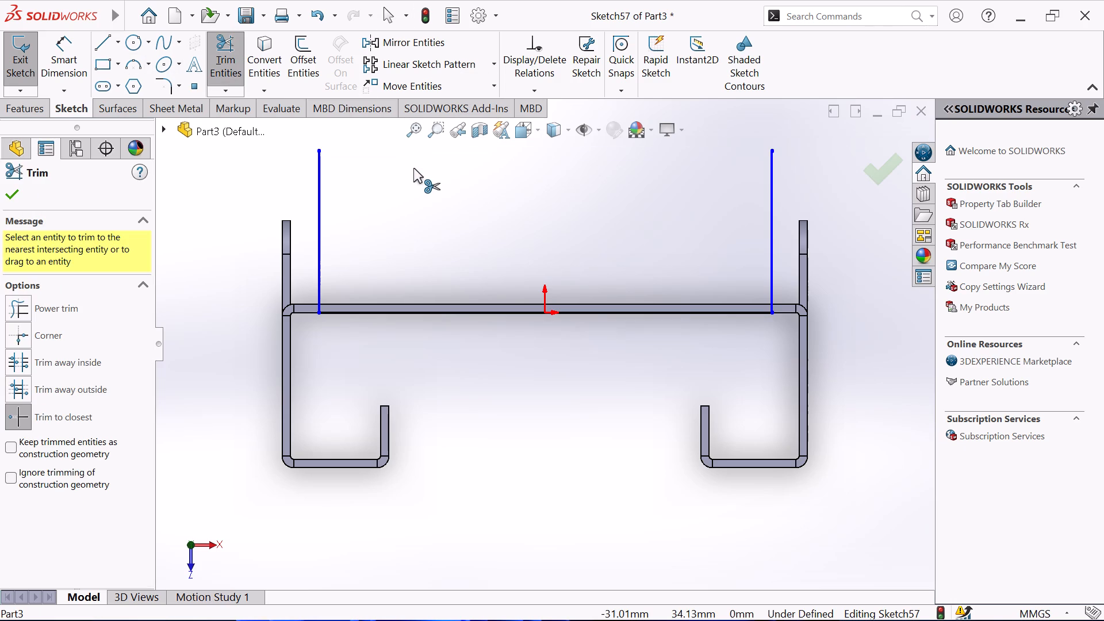
right_click(413, 168)
click(464, 218)
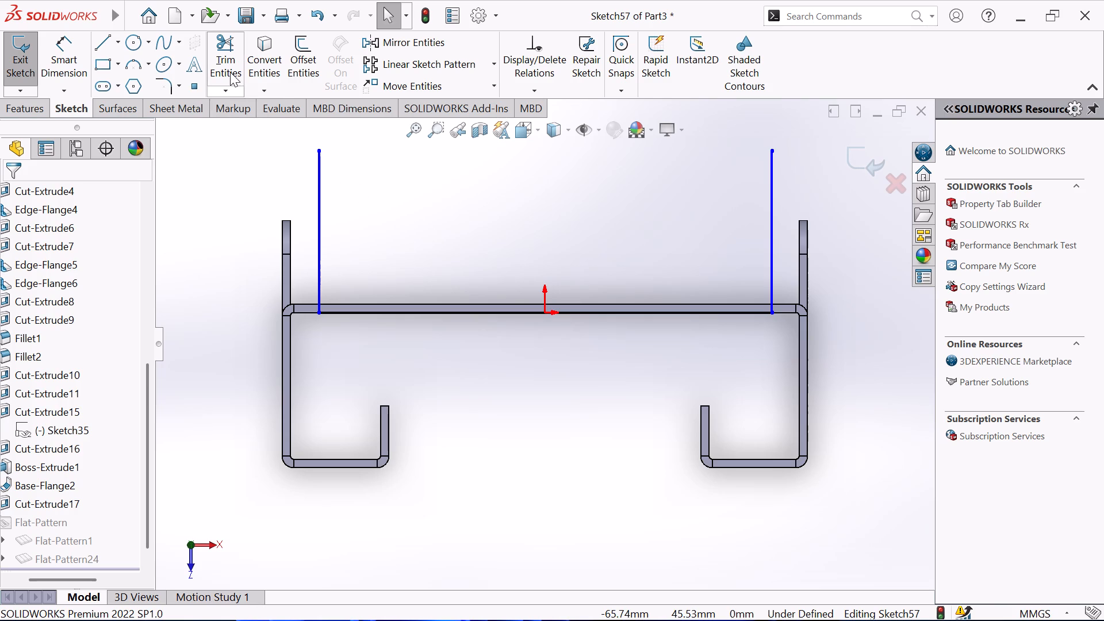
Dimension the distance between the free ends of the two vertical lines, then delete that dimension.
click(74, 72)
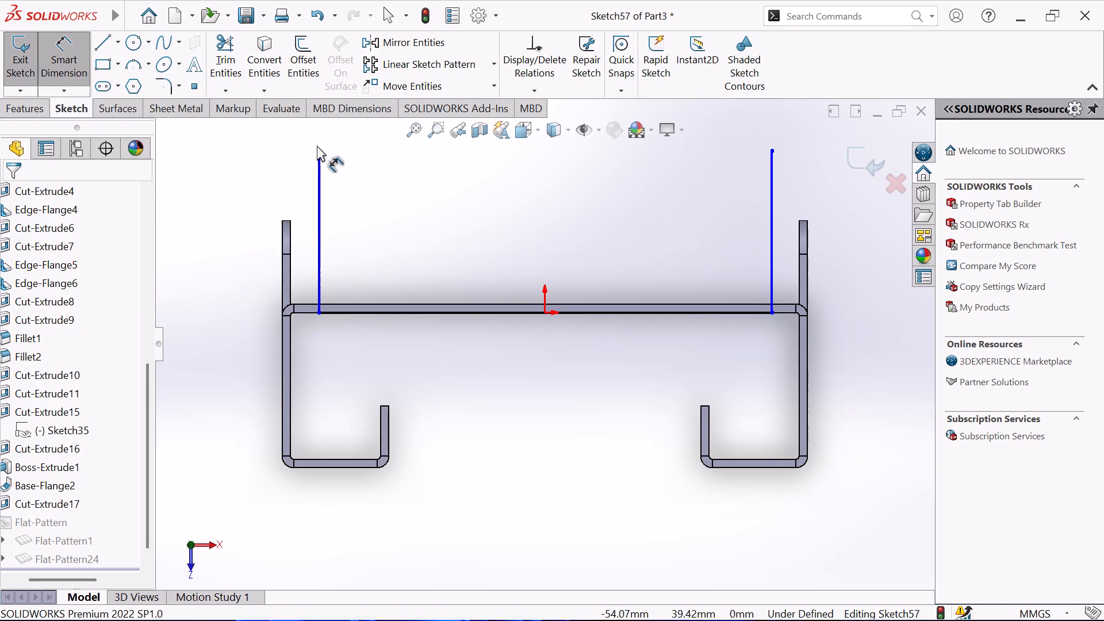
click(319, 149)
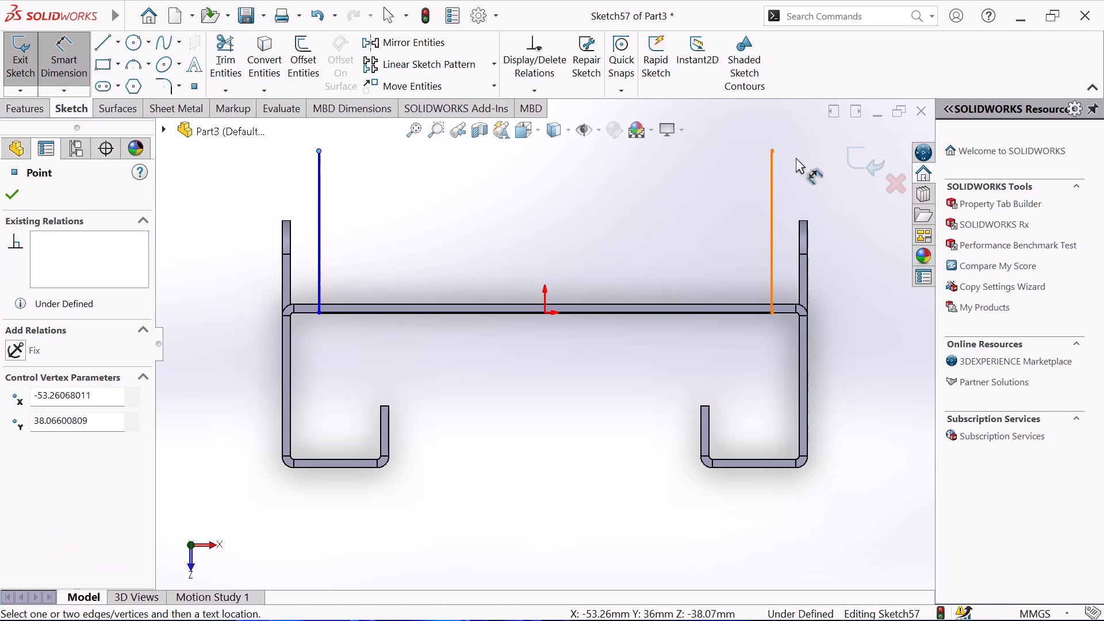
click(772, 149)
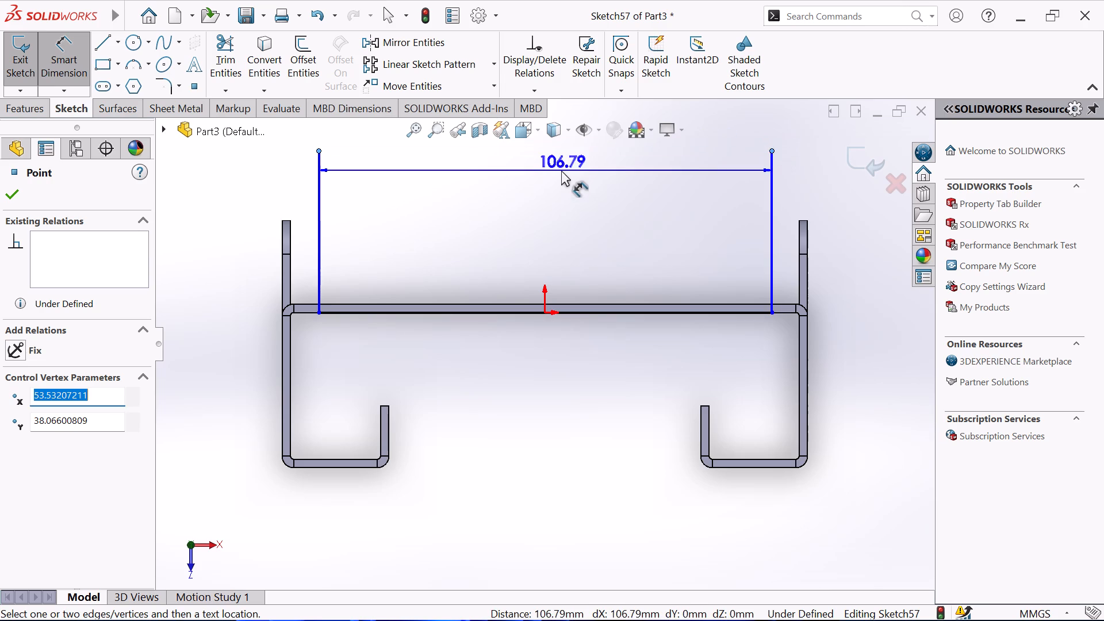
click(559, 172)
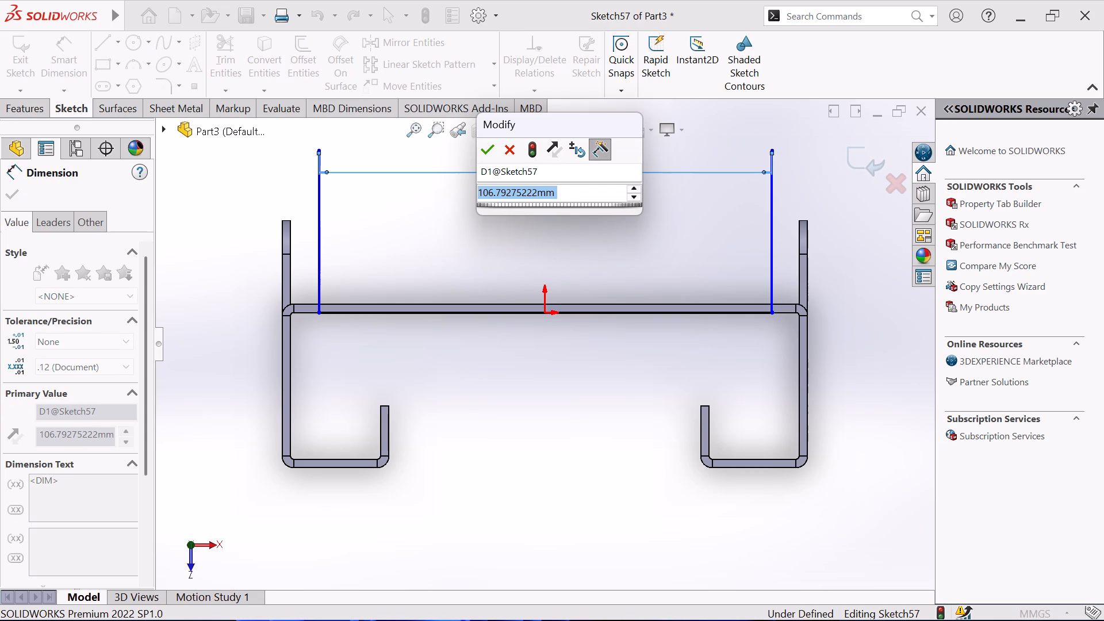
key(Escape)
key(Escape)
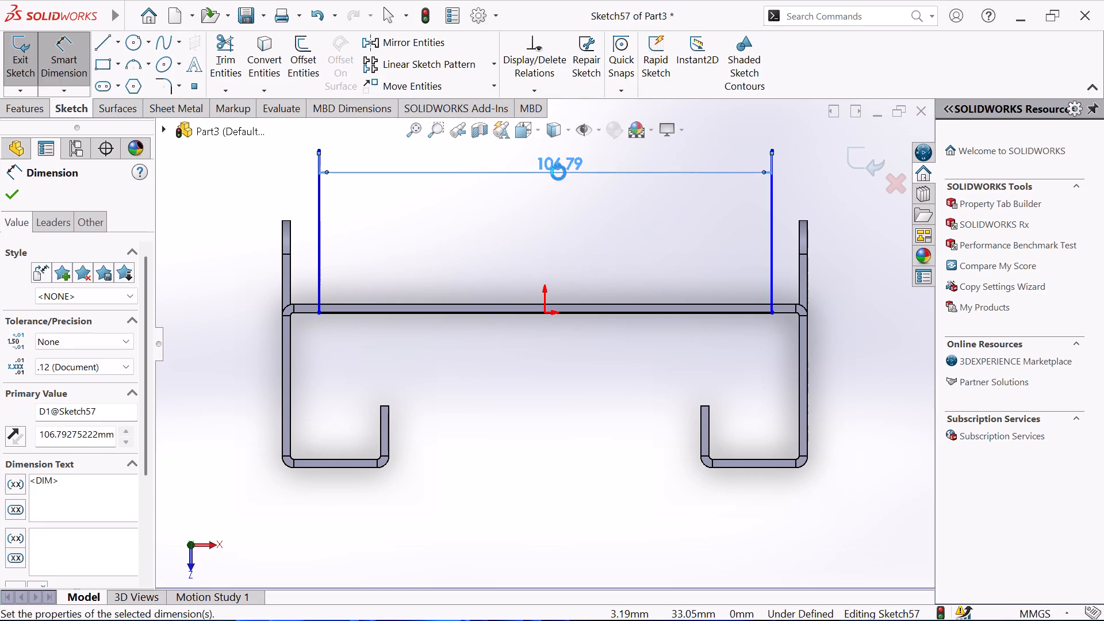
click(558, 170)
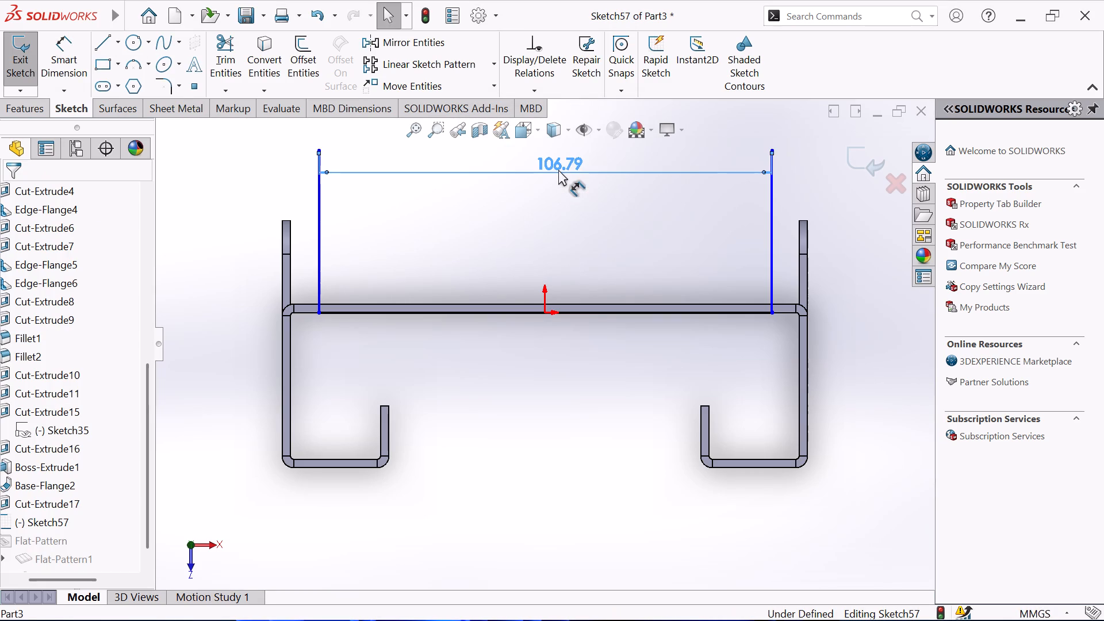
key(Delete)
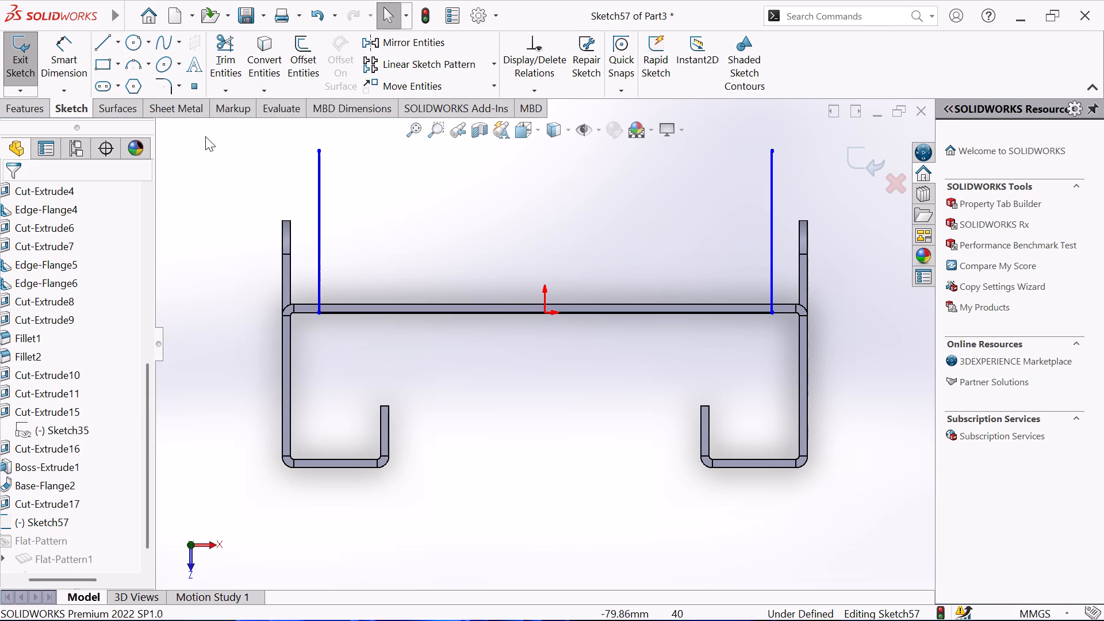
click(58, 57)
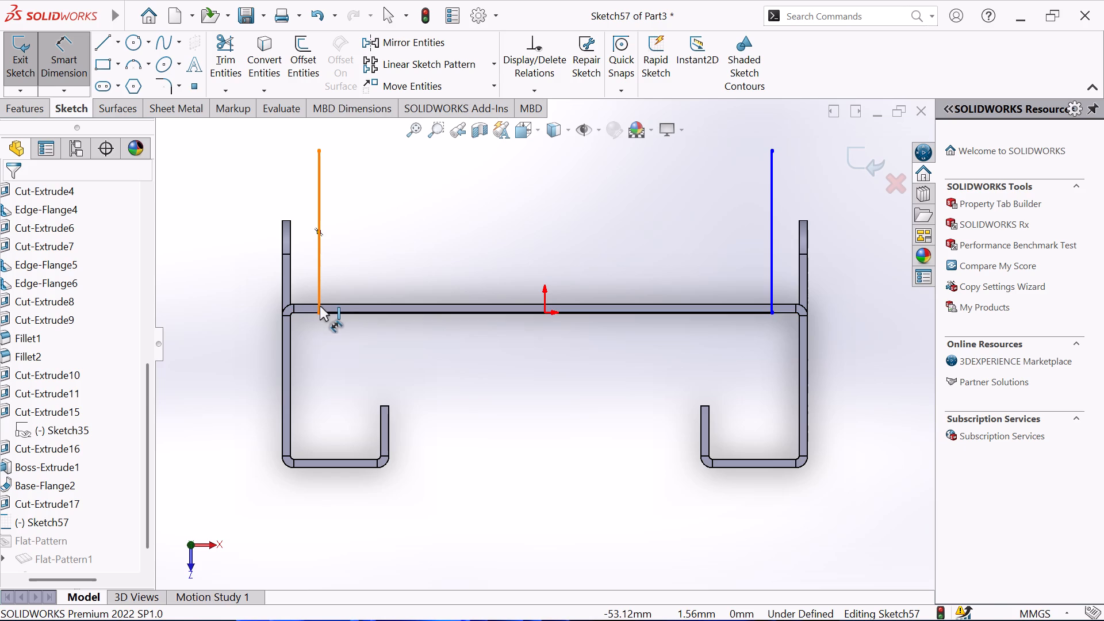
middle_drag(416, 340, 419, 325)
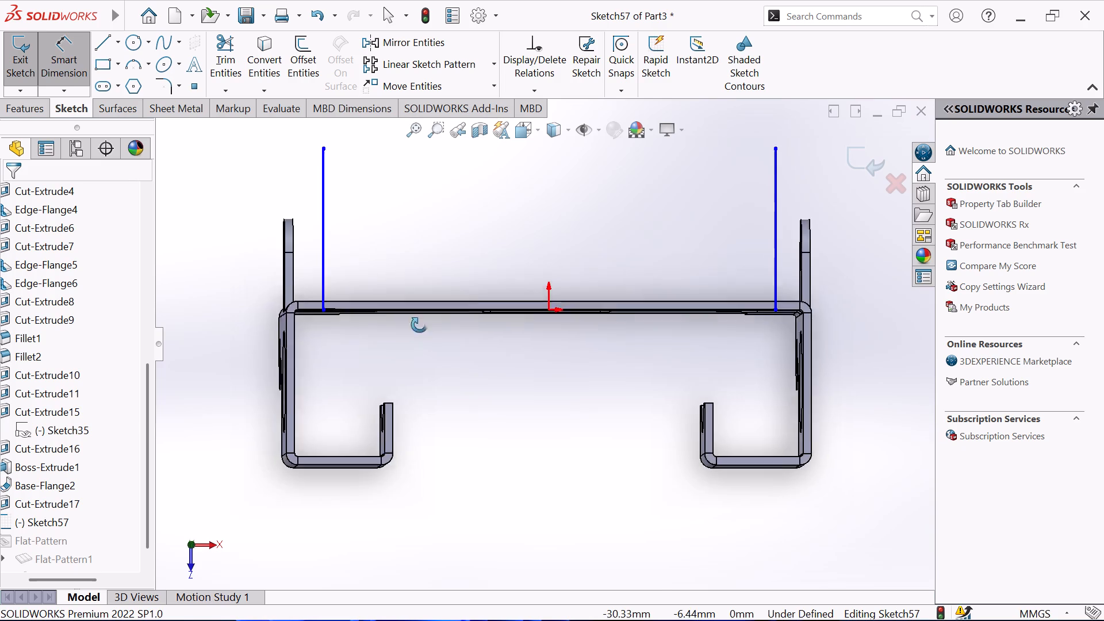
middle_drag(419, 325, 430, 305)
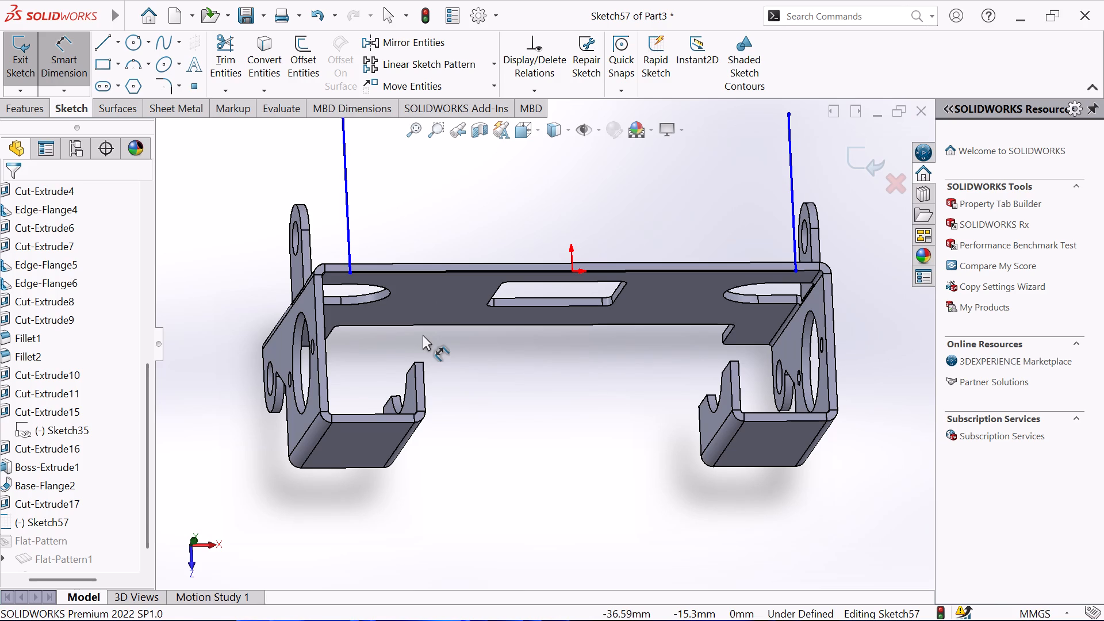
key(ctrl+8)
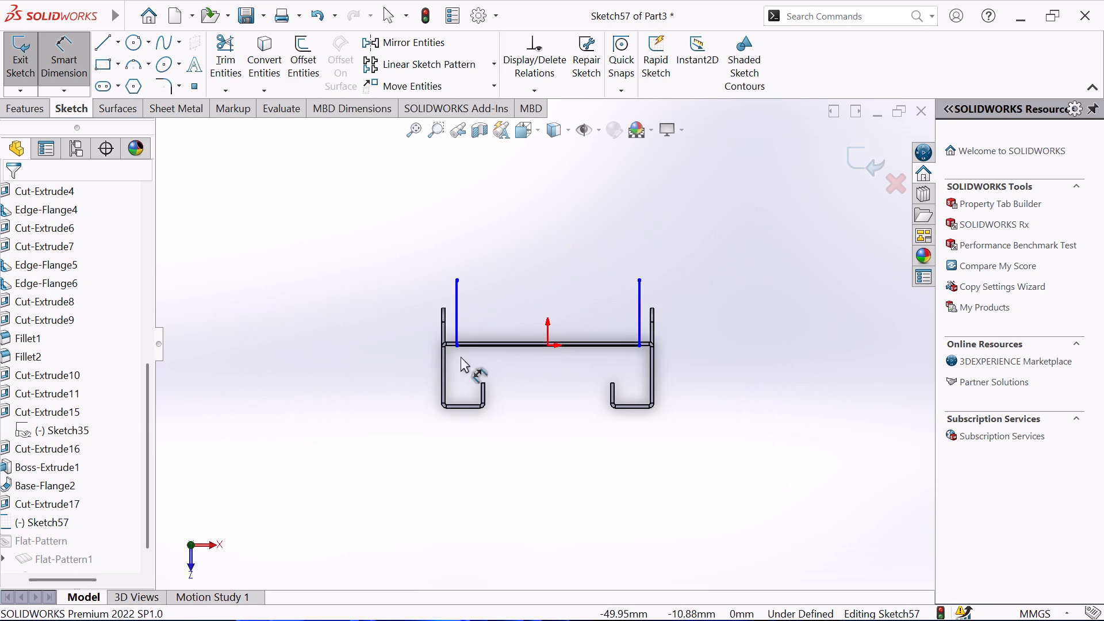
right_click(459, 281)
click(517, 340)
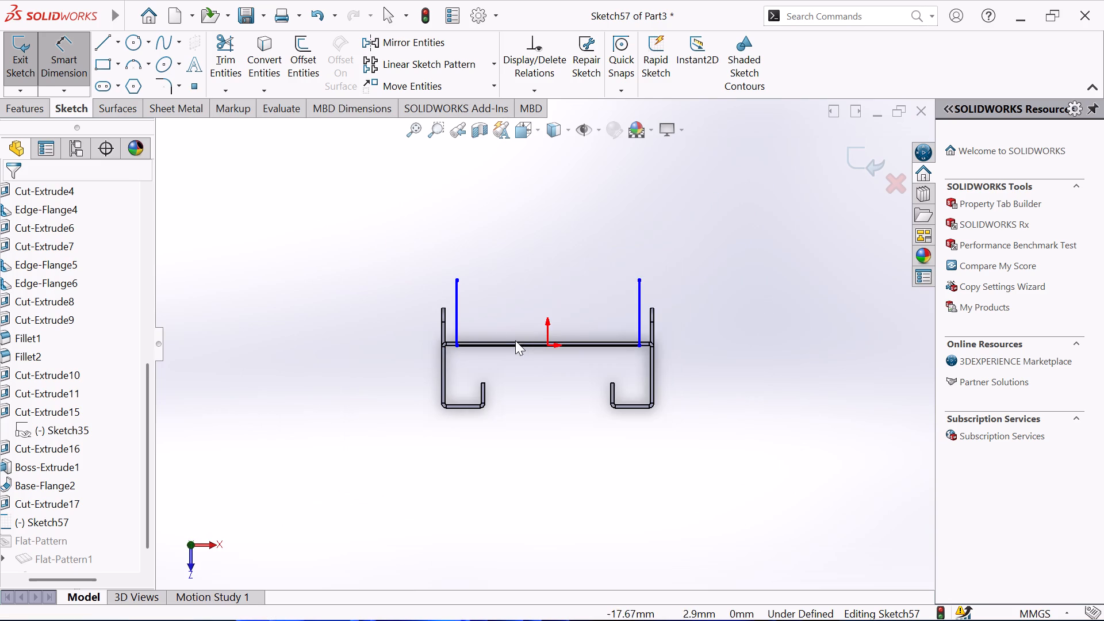
Trim away the two vertical lines standing on the base, leaving only the horizontal line along the base's inner edge.
click(224, 53)
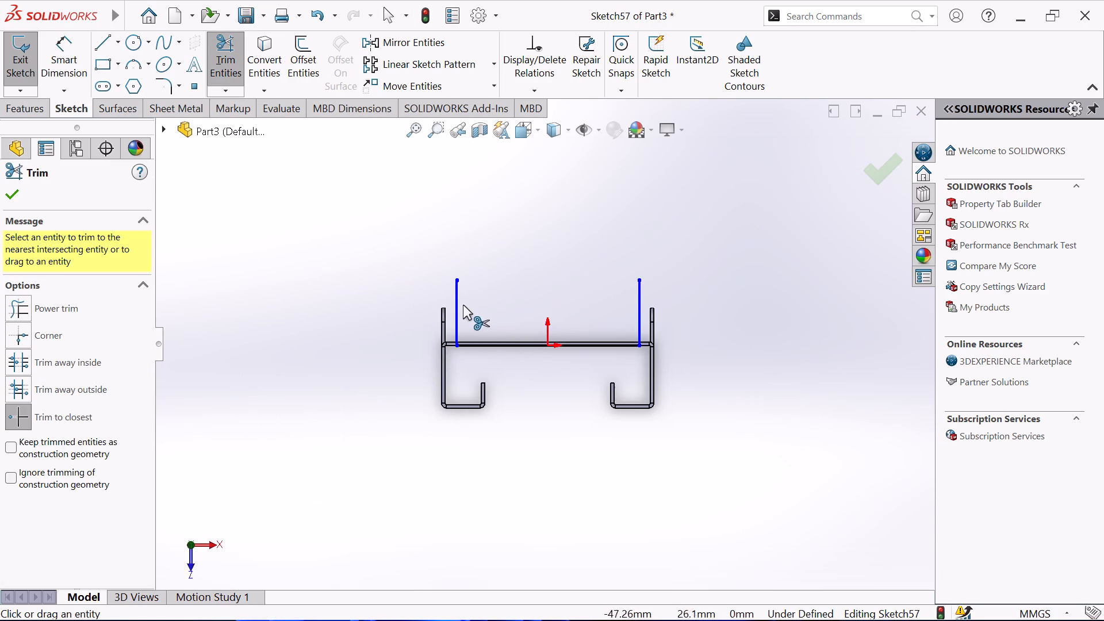
click(457, 308)
click(638, 301)
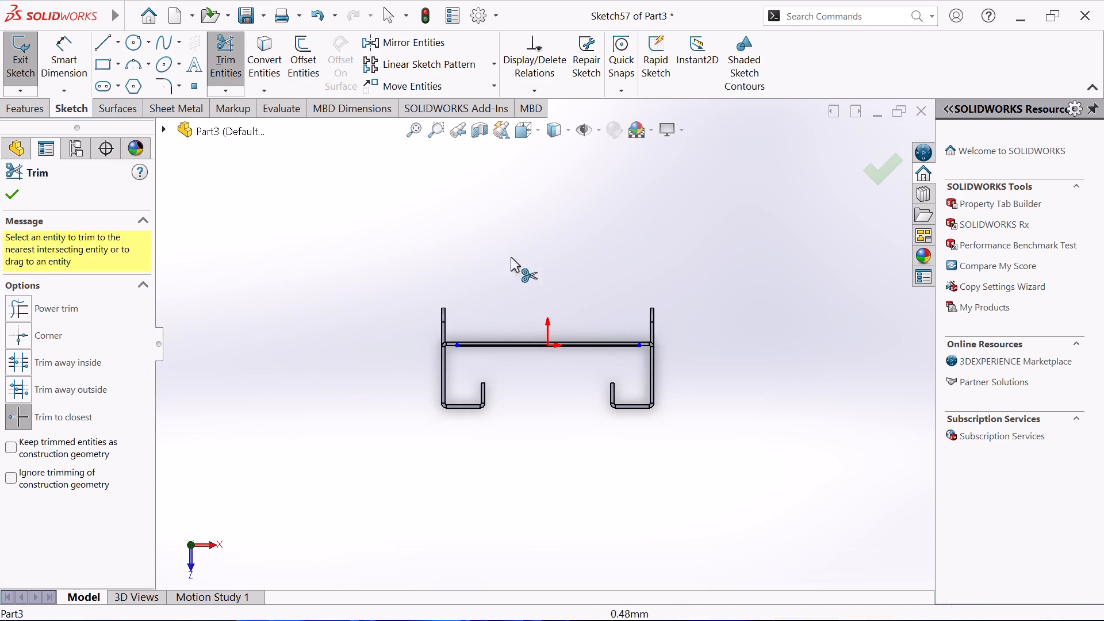
right_click(500, 252)
click(539, 304)
Move the left endpoint of the remaining horizontal line inward along the base edge to X about -40.65 mm.
scroll(576, 366, down, 3)
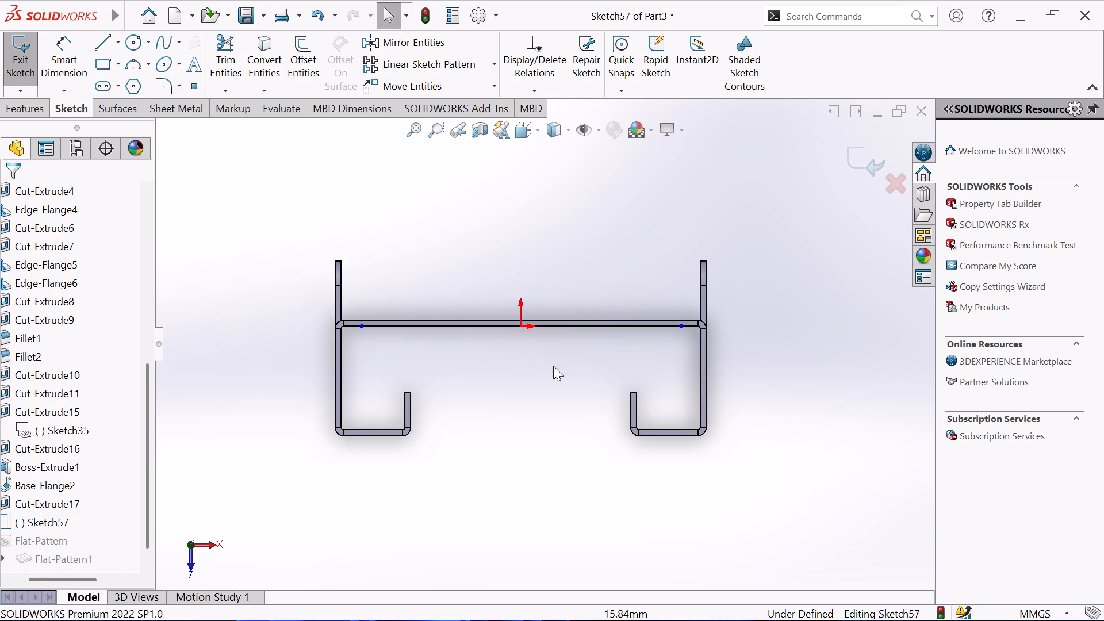
scroll(386, 359, down, 2)
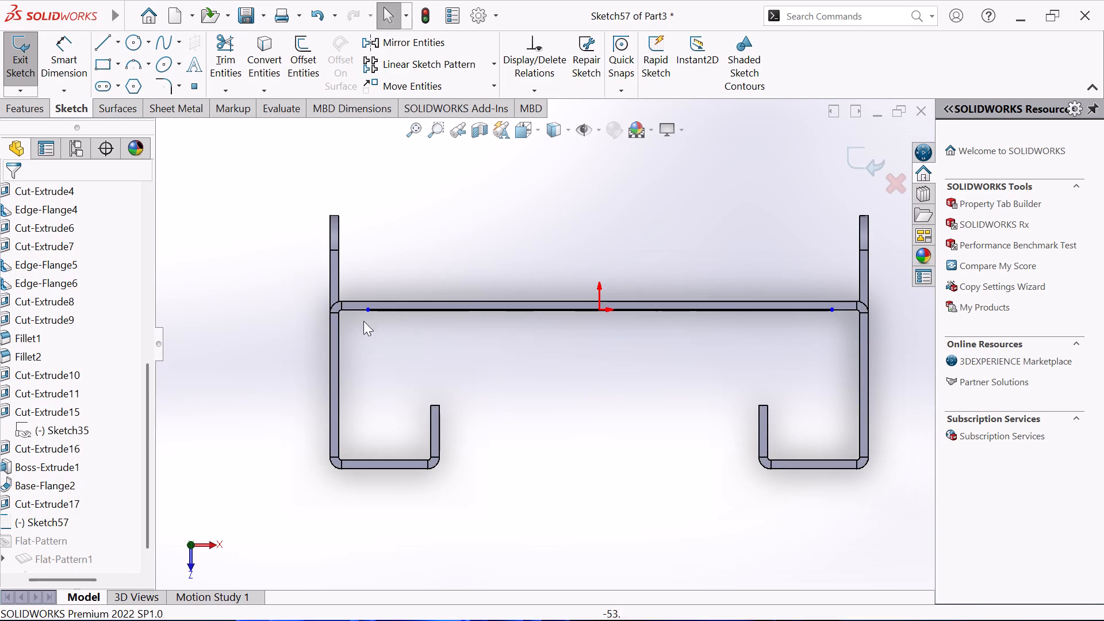
drag(369, 309, 396, 315)
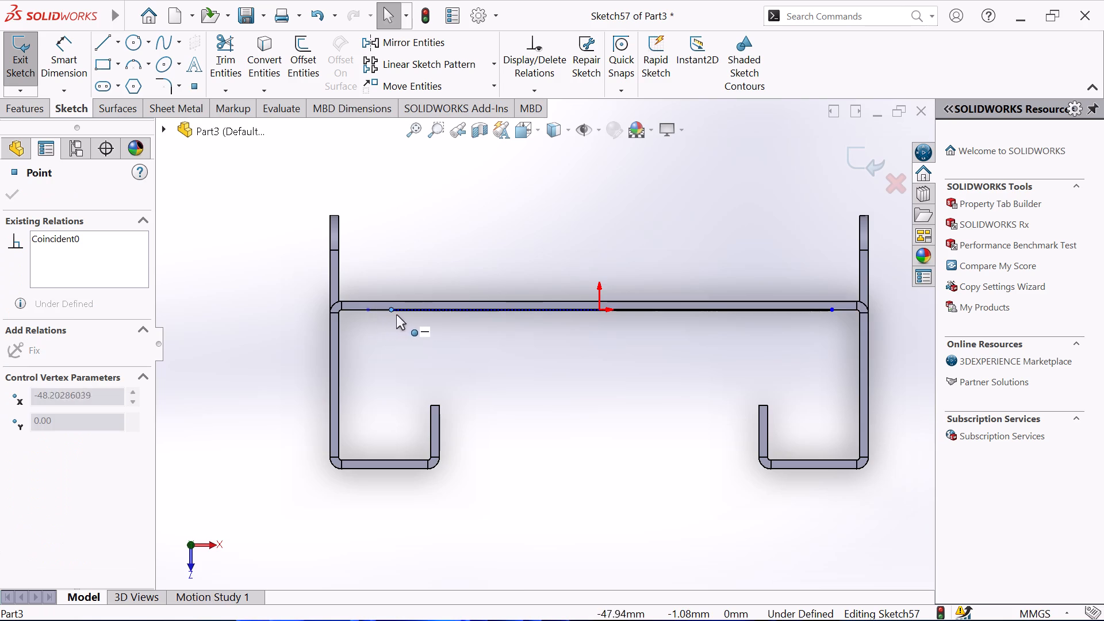
drag(396, 315, 423, 328)
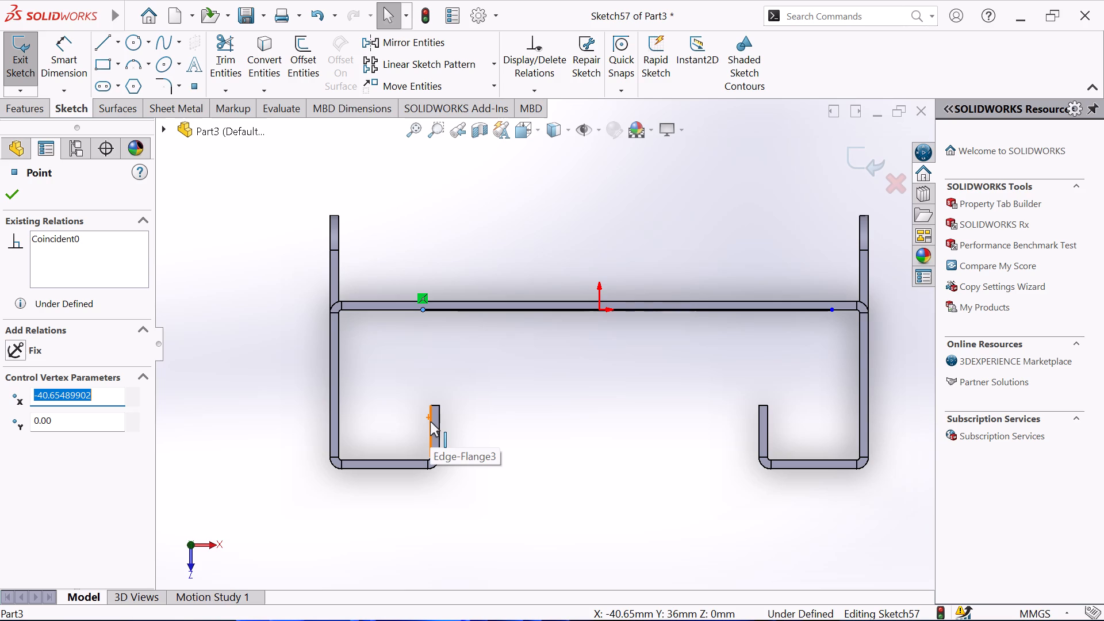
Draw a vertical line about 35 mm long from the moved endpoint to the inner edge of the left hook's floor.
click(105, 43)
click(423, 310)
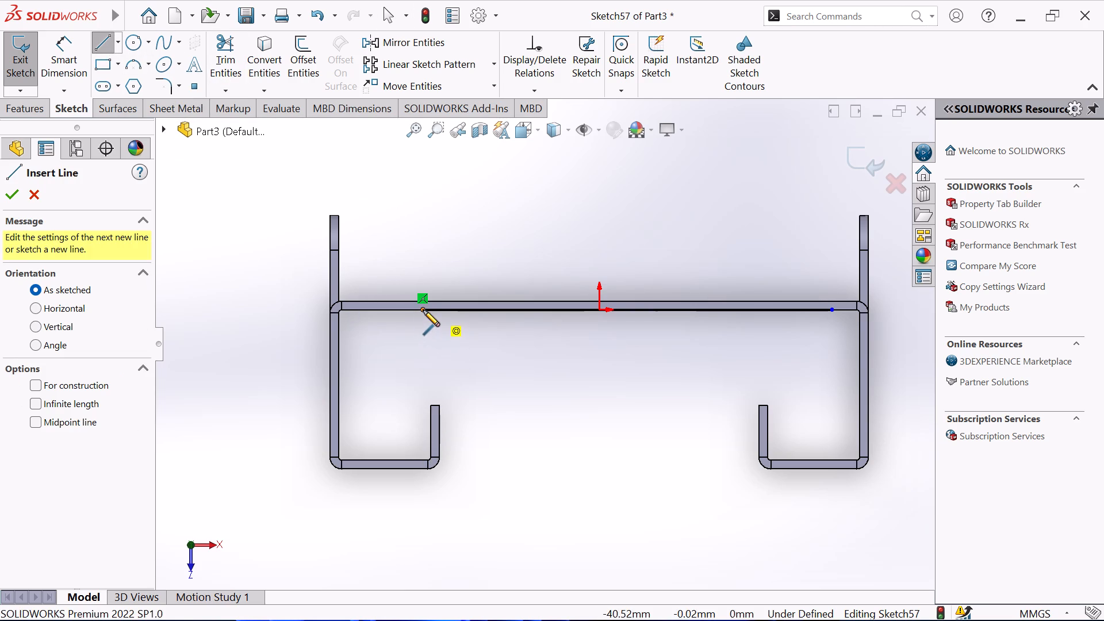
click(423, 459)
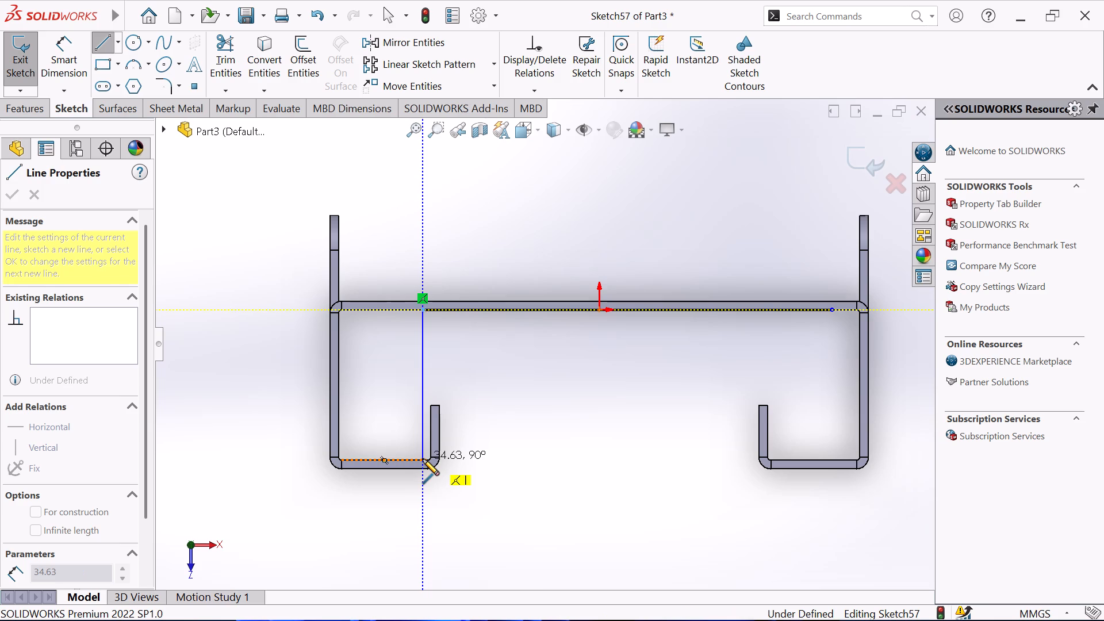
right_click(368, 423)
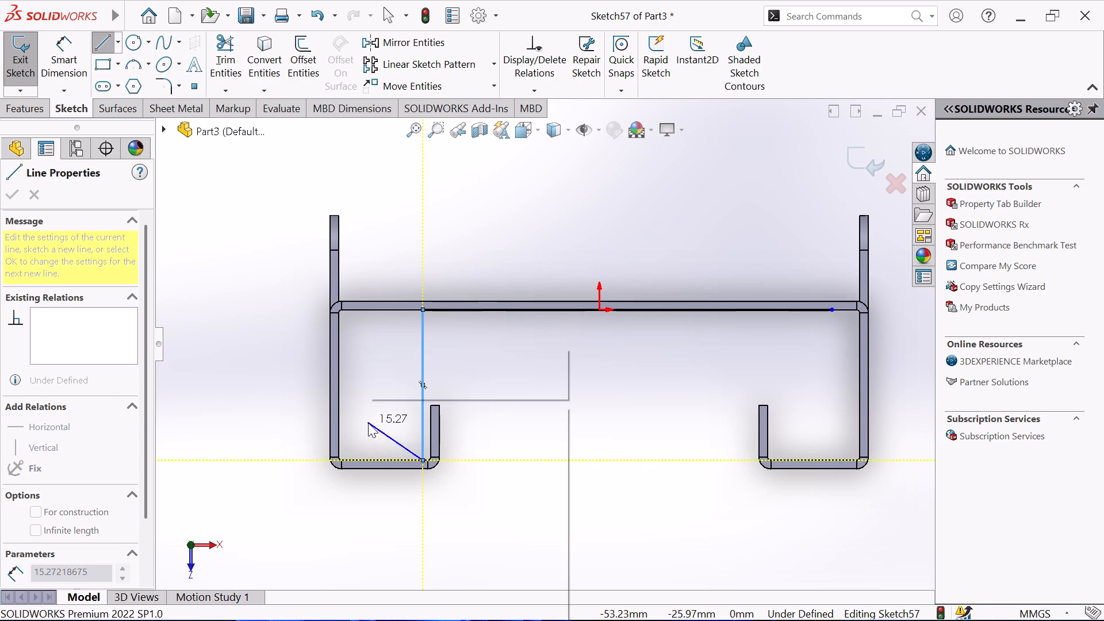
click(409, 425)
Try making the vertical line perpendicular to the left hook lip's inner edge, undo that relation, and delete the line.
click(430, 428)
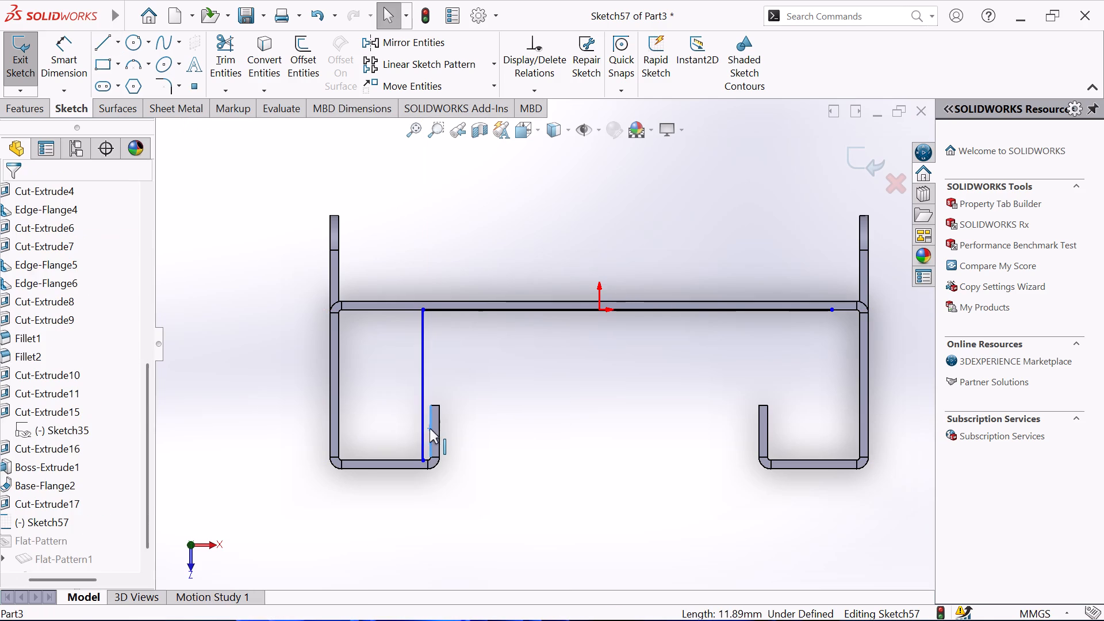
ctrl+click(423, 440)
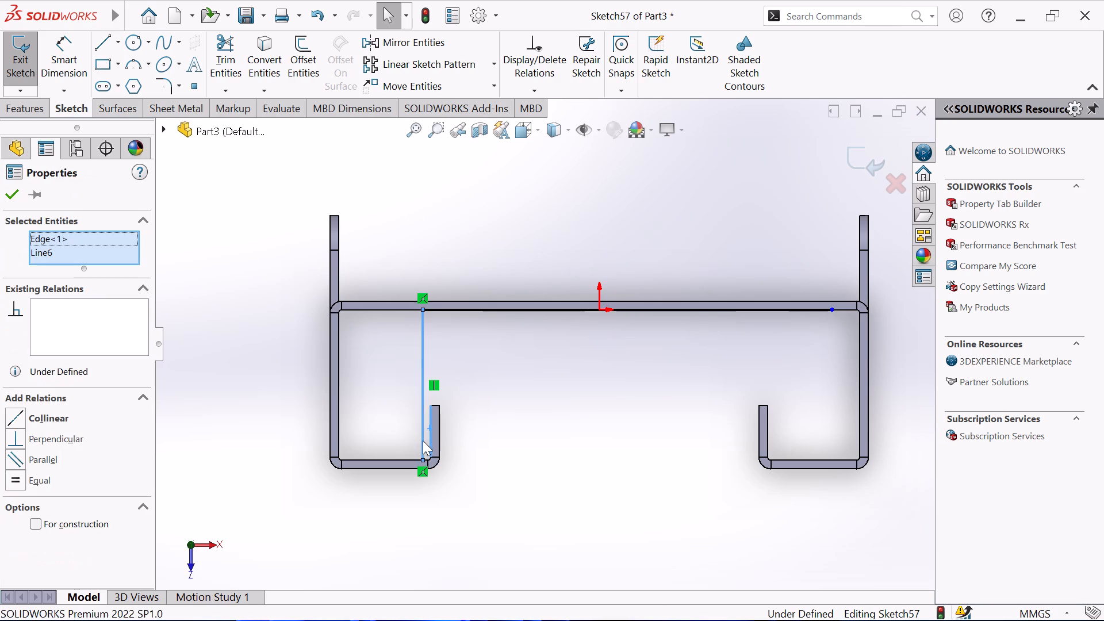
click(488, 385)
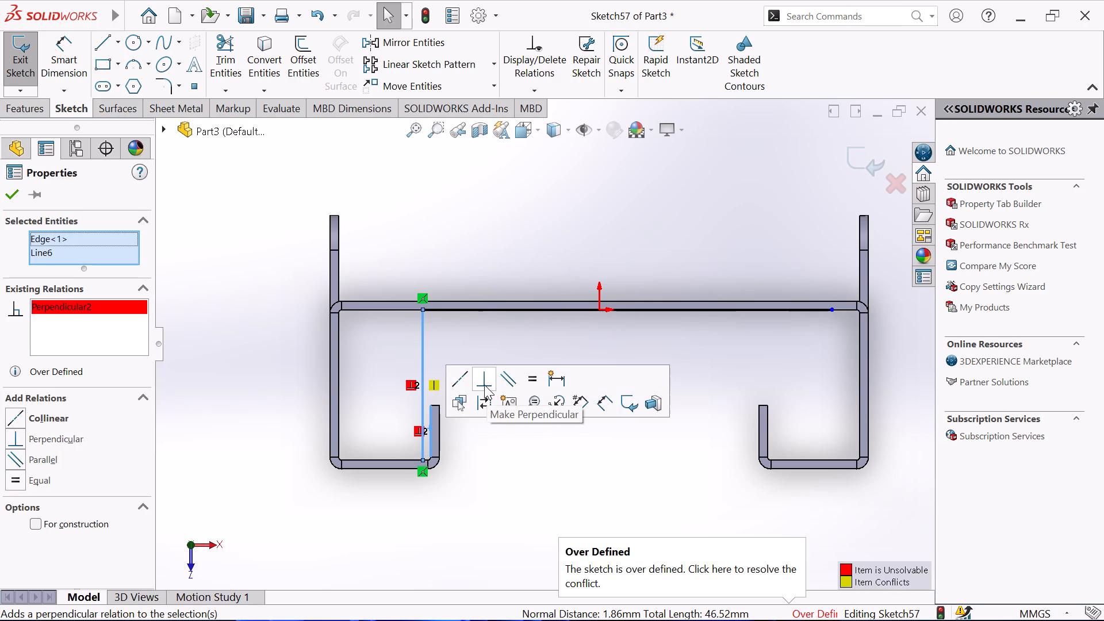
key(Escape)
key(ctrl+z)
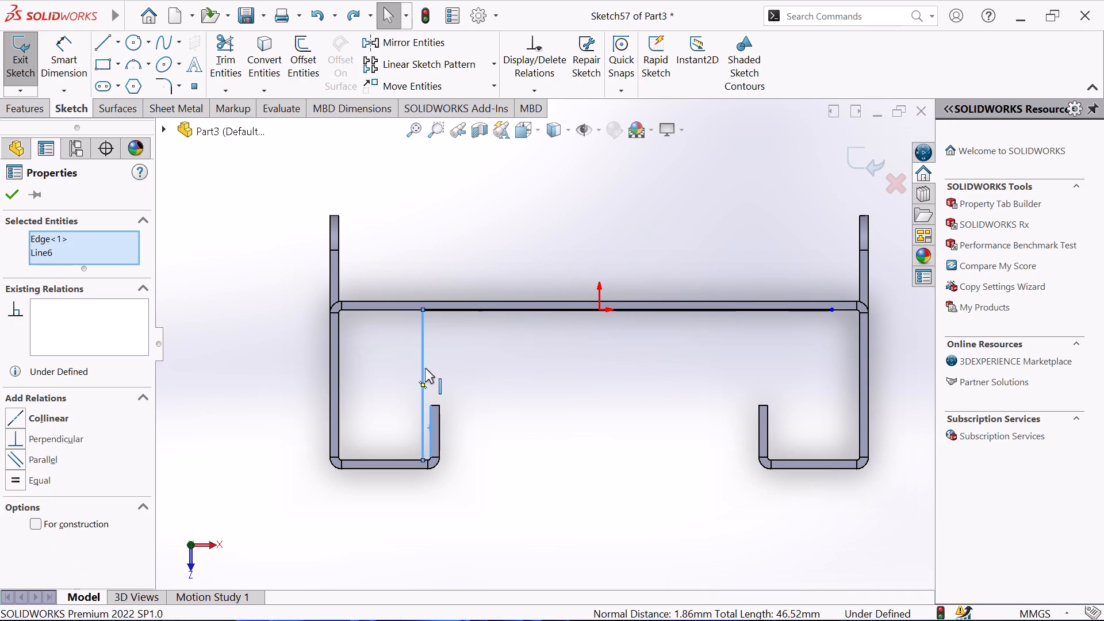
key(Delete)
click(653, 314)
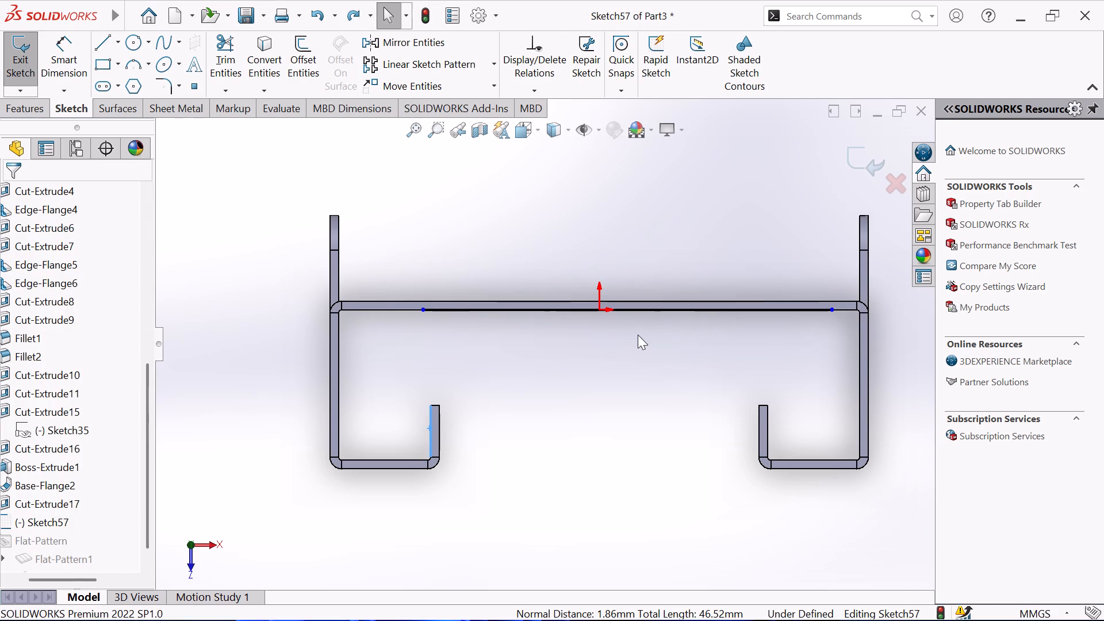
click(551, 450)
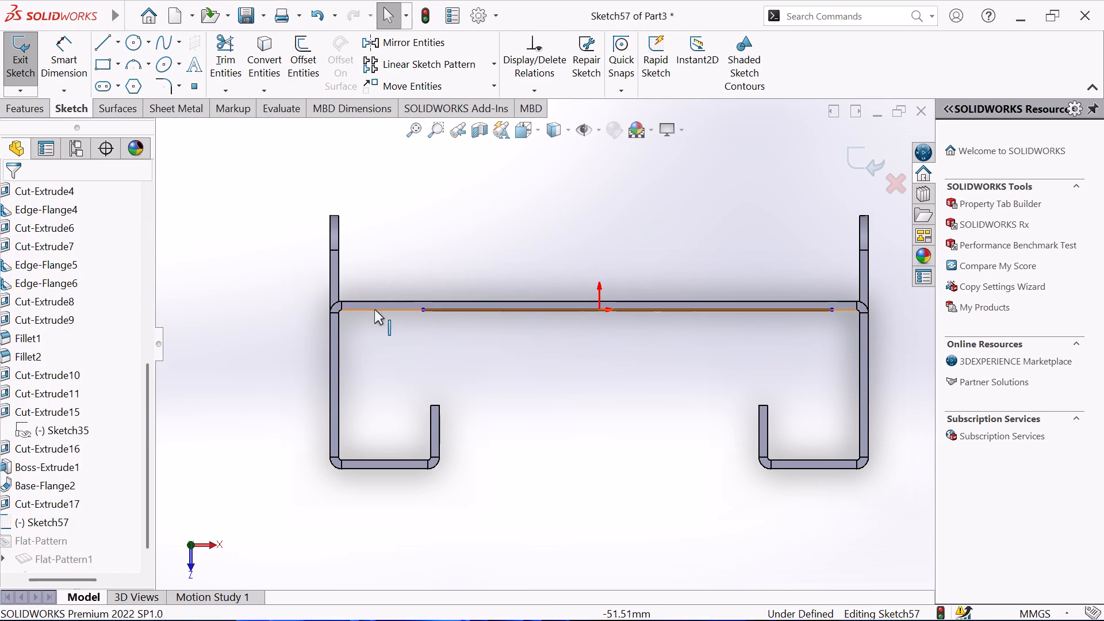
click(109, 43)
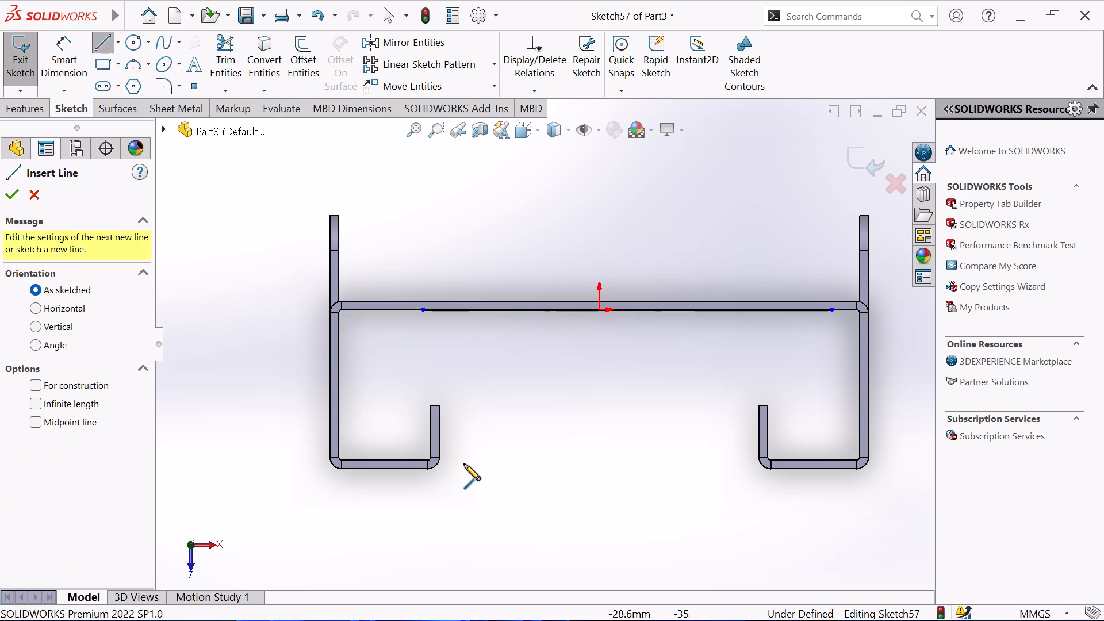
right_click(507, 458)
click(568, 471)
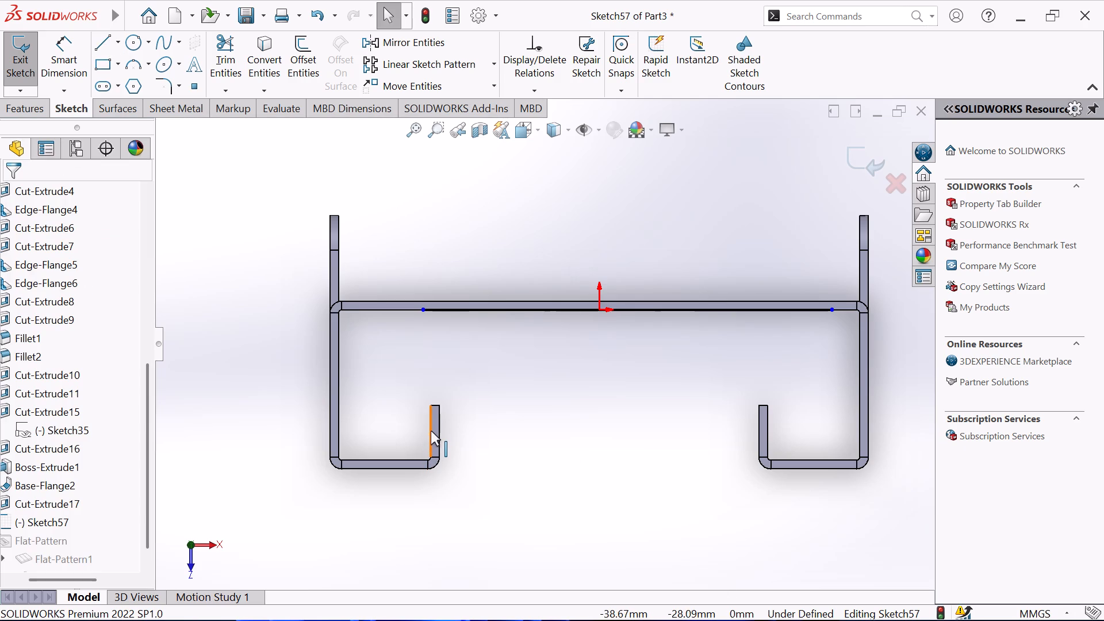
Use Convert Entities on the left hook's inner profile: lip edge, floor edge, side wall edge and both inner bend arcs.
click(430, 427)
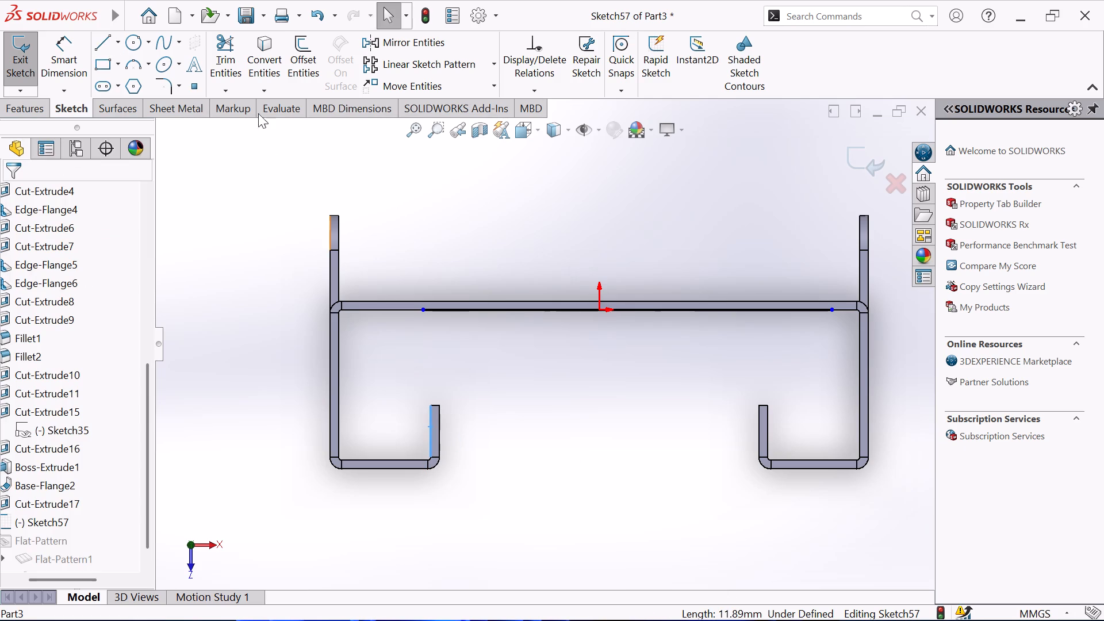
click(259, 56)
click(263, 62)
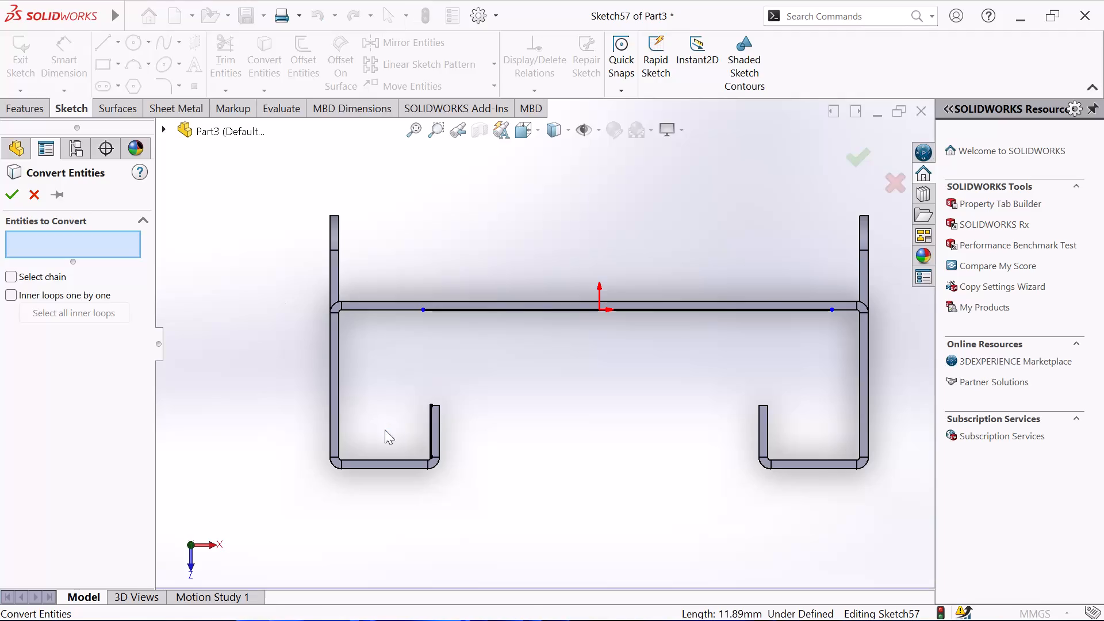
click(419, 461)
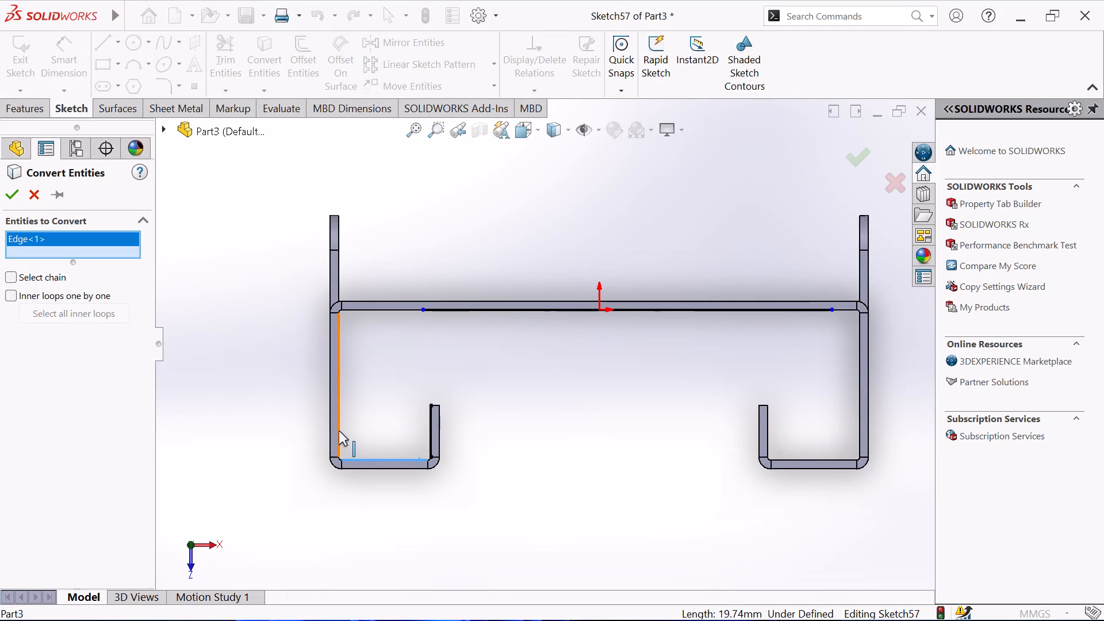
click(339, 431)
scroll(383, 473, down, 3)
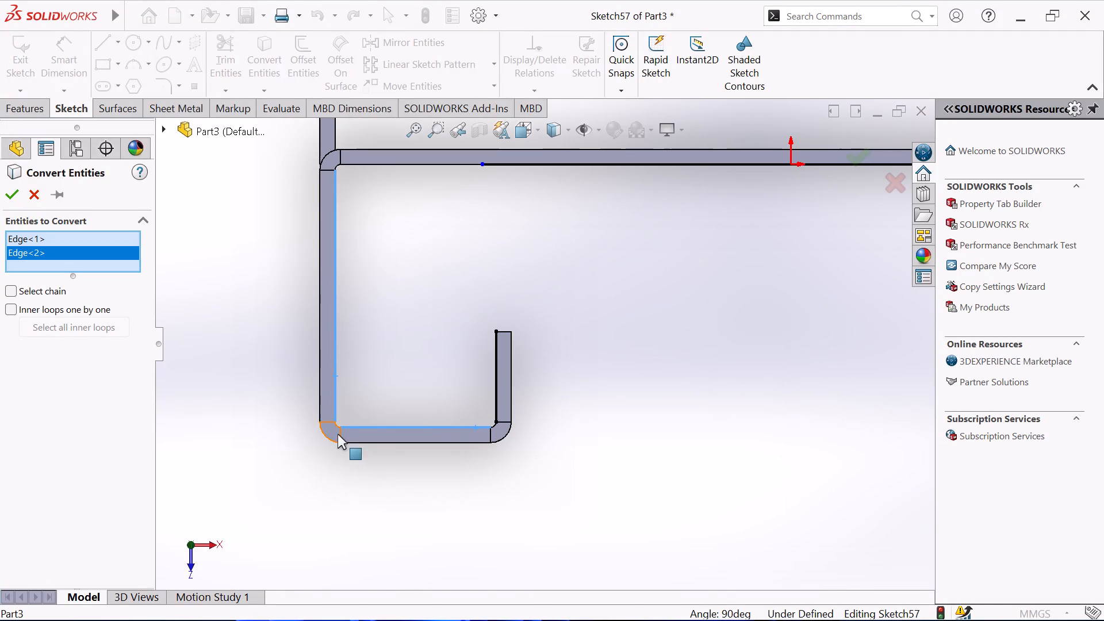
click(338, 425)
scroll(532, 427, down, 2)
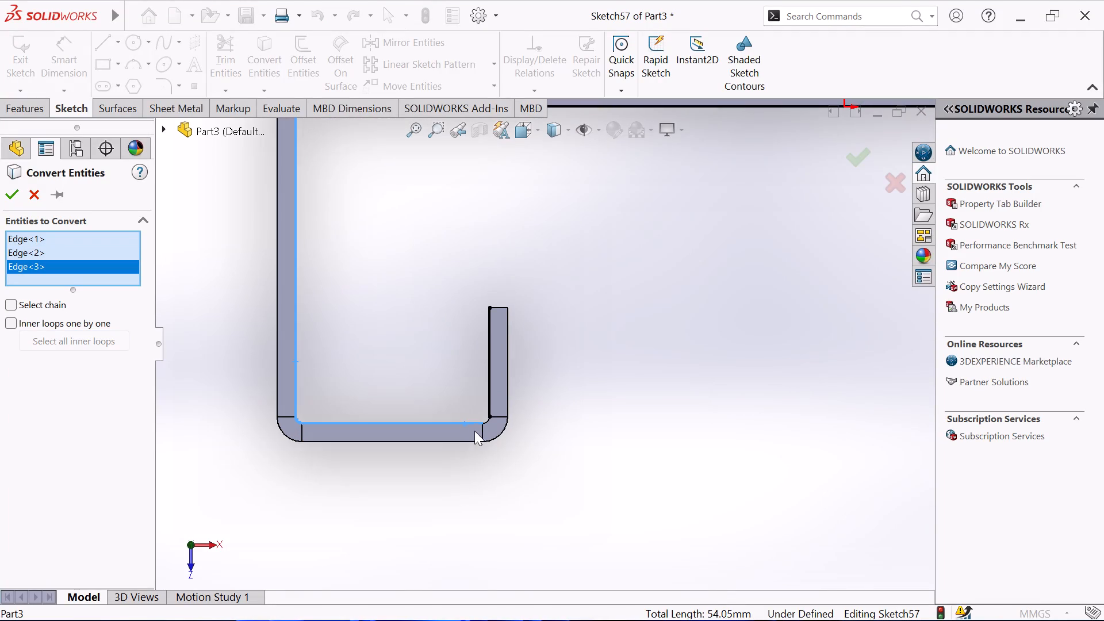
click(478, 419)
Convert the right hook's inner profile as well, including lip, floor and side wall edges plus both bend arcs.
scroll(500, 375, up, 2)
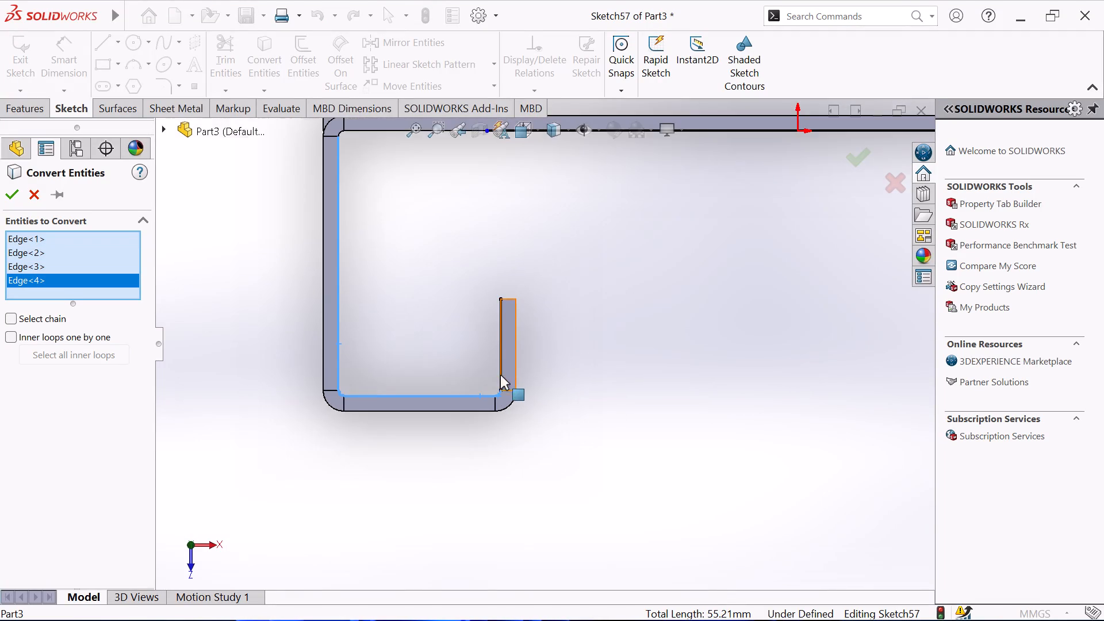
scroll(509, 347, up, 3)
scroll(872, 309, up, 2)
scroll(815, 333, down, 3)
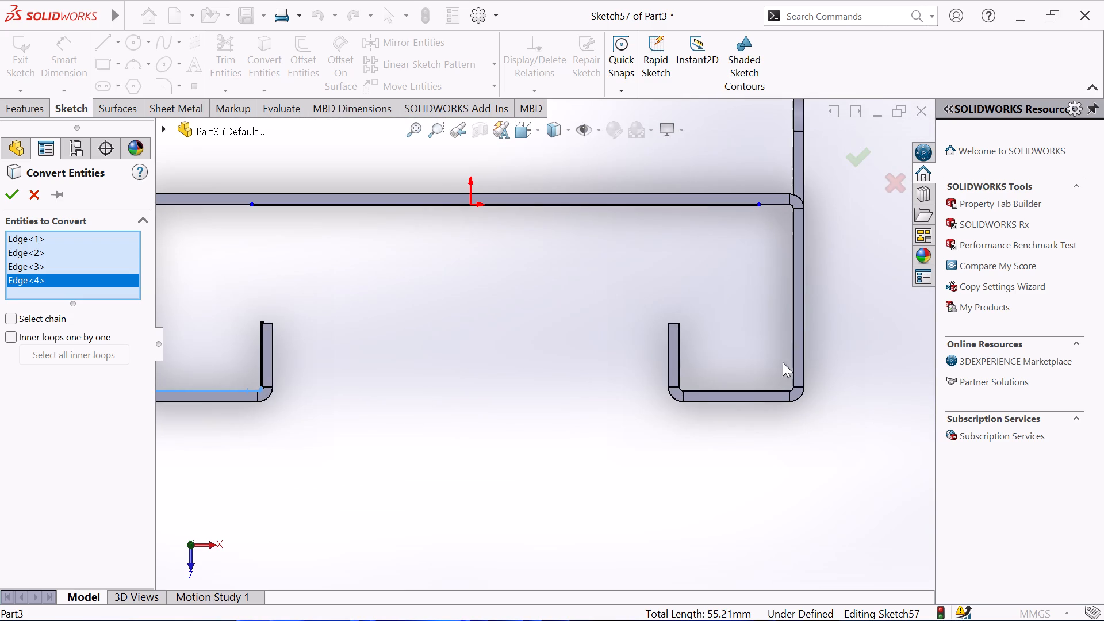
click(680, 353)
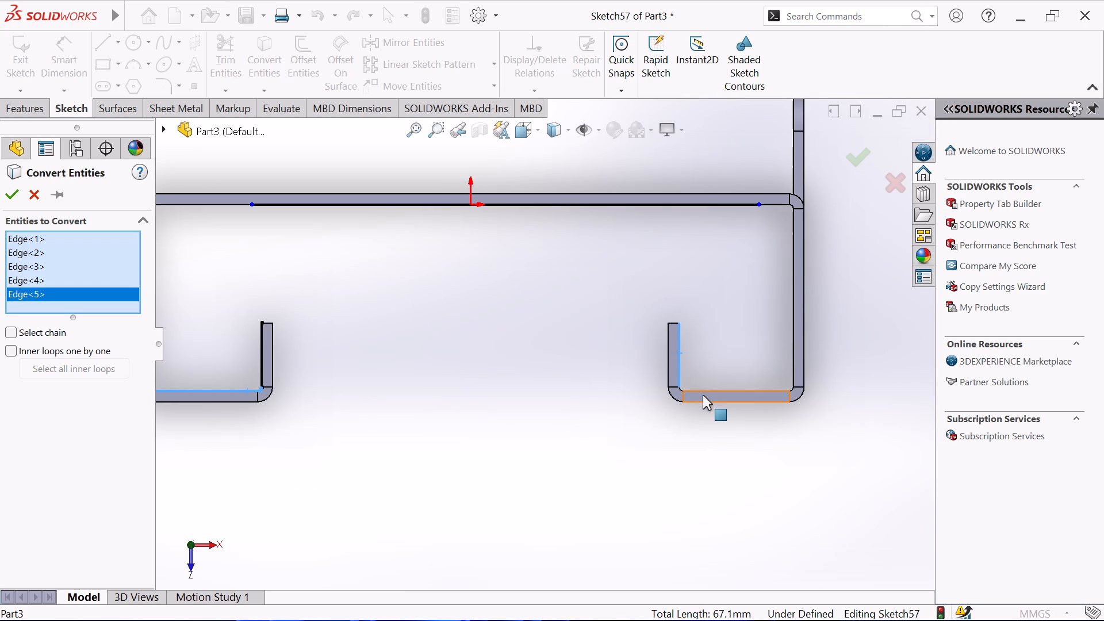
click(707, 389)
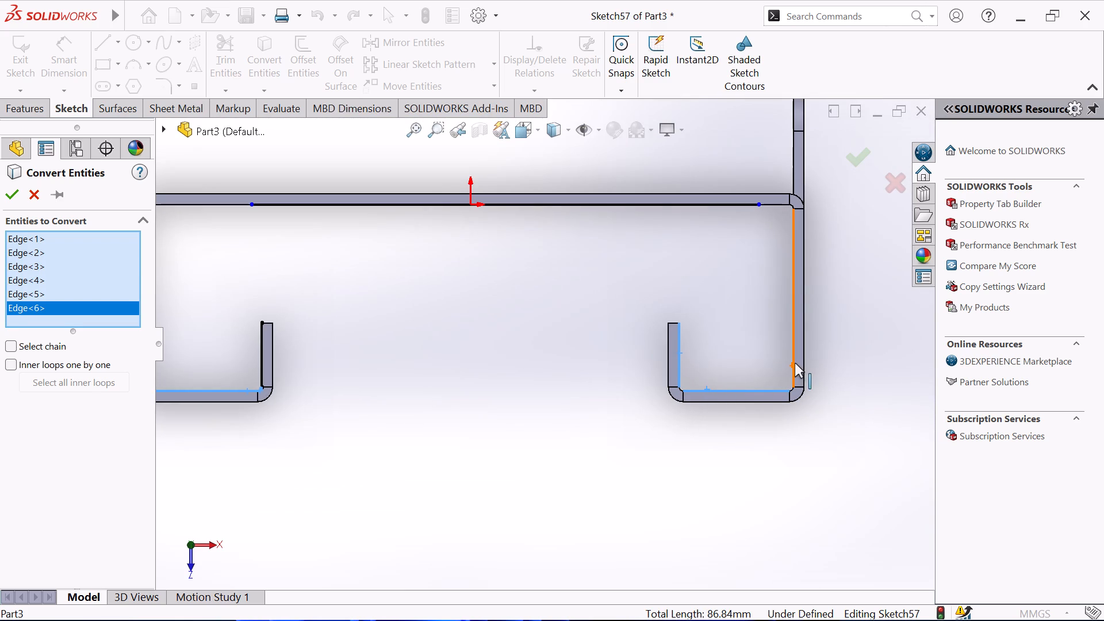
click(795, 363)
scroll(801, 397, down, 4)
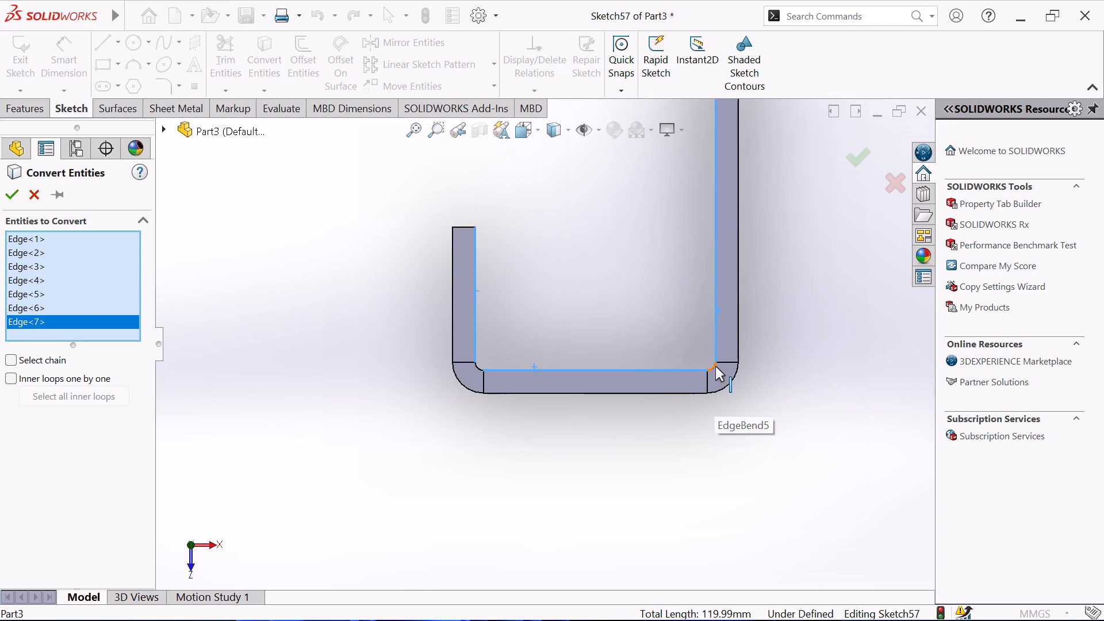
click(715, 366)
click(480, 370)
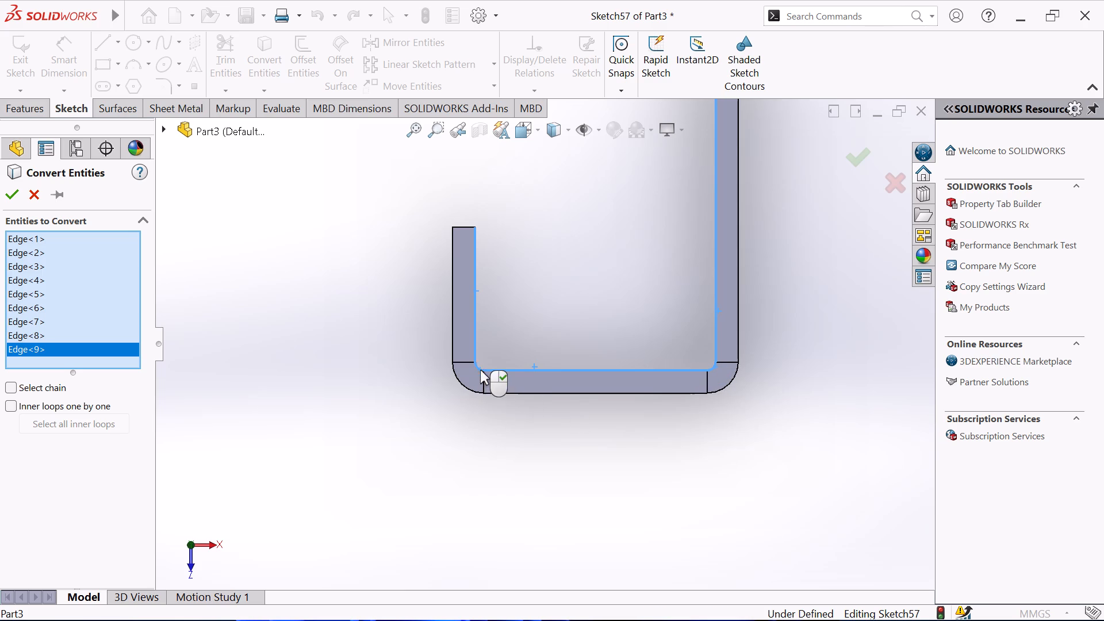
scroll(394, 348, up, 3)
scroll(285, 362, up, 6)
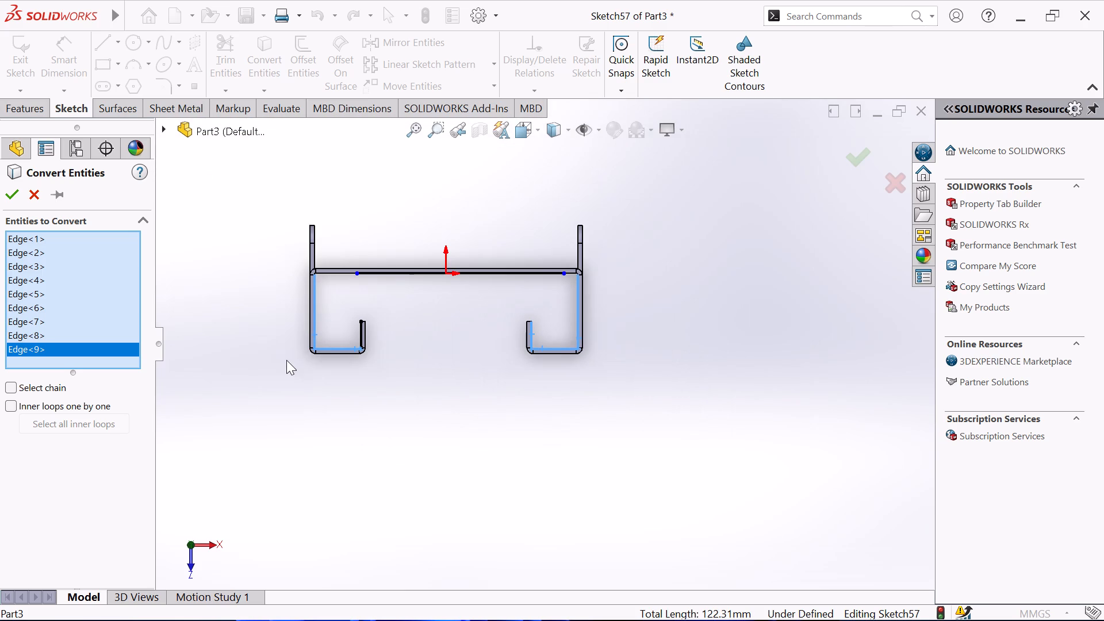
scroll(343, 331, down, 3)
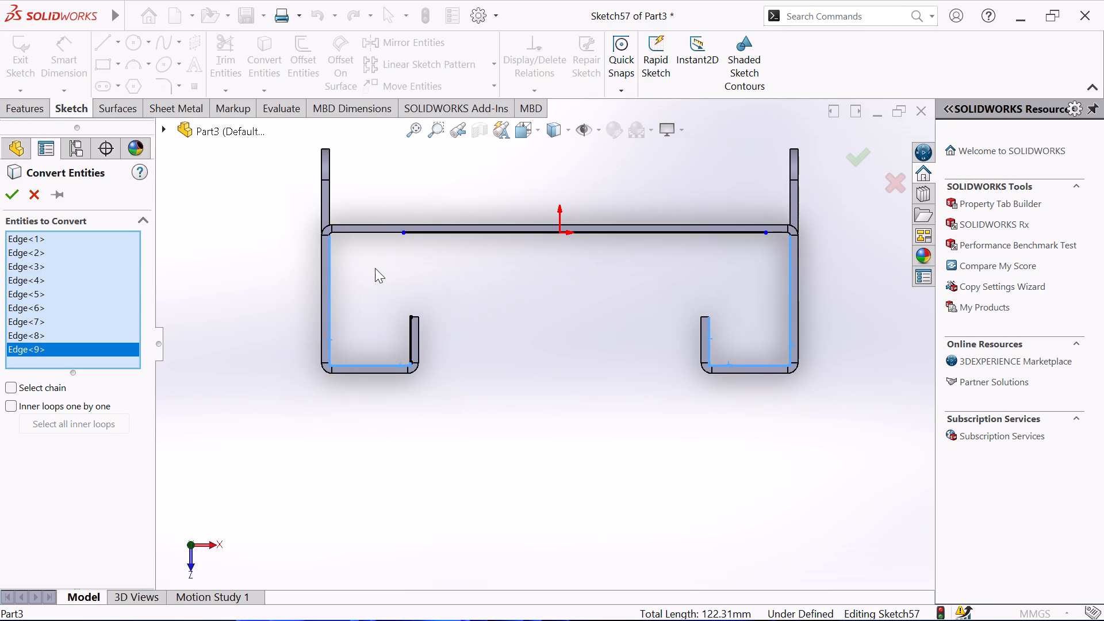
click(16, 191)
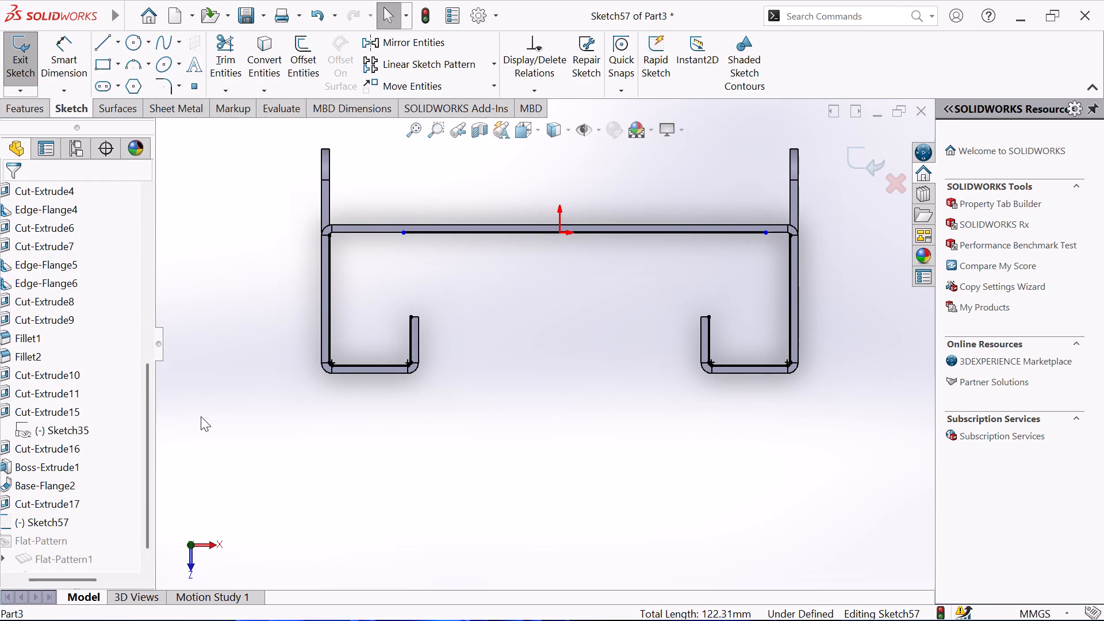
Draw a vertical line from the free end of the left hook lip's inner edge up past the base's horizontal line.
click(103, 48)
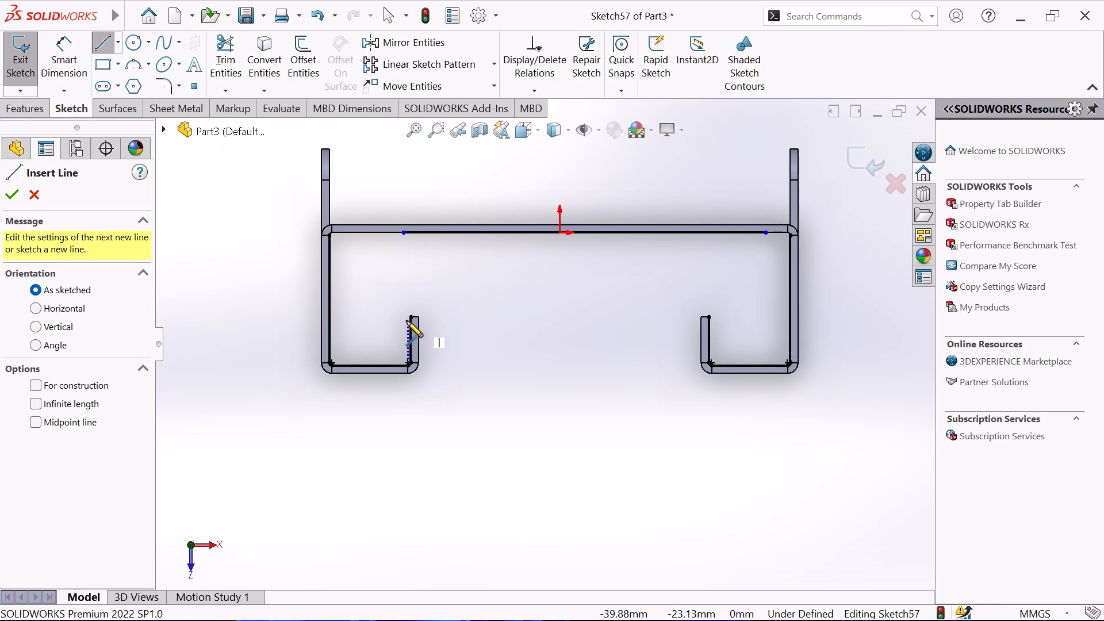
click(411, 315)
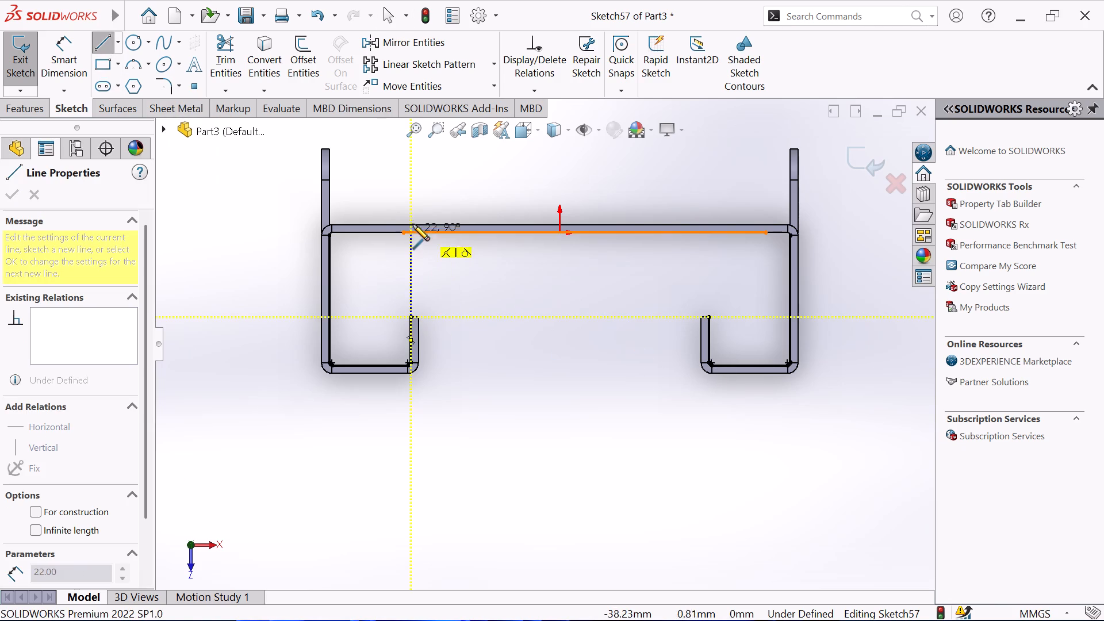
click(413, 211)
right_click(490, 300)
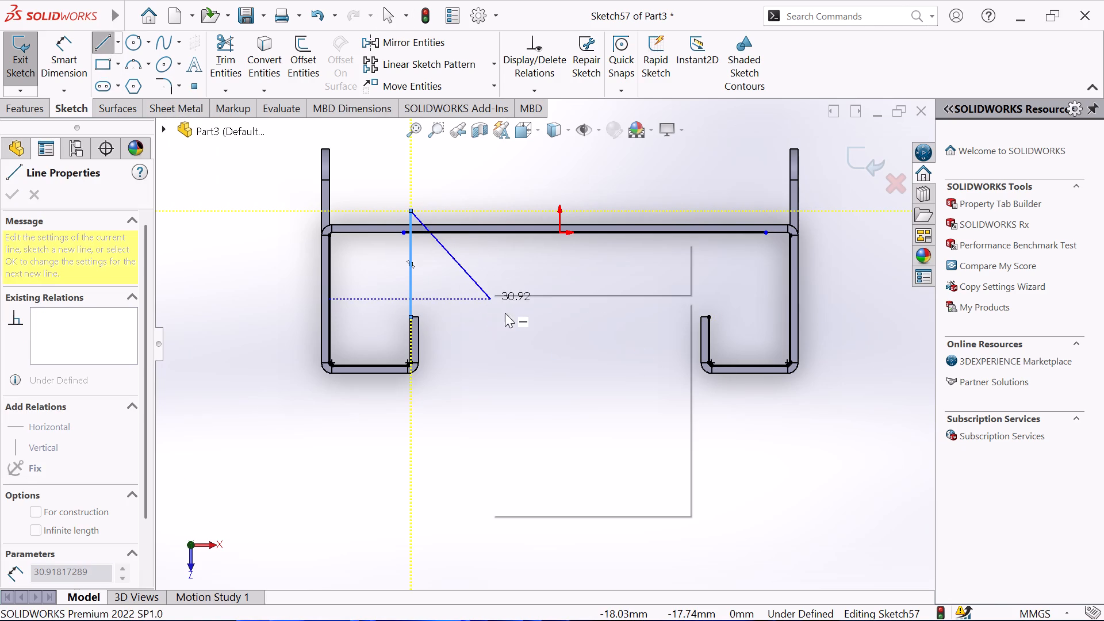
click(551, 308)
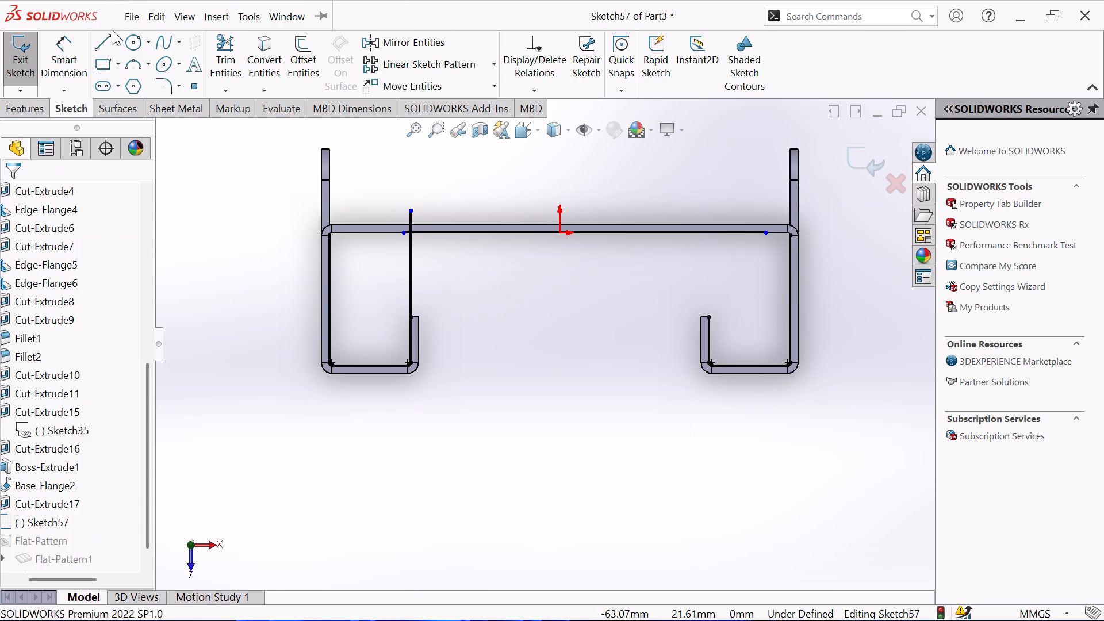
Draw a vertical line about 29 mm long from the free end of the right hook lip's inner edge up past the base line.
click(101, 45)
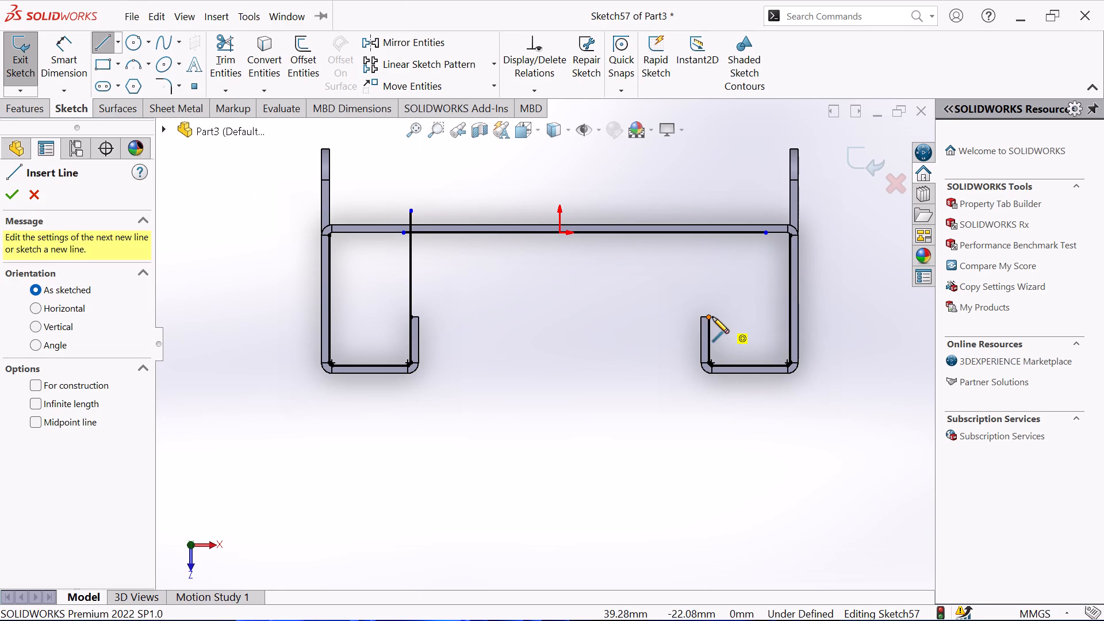
click(710, 316)
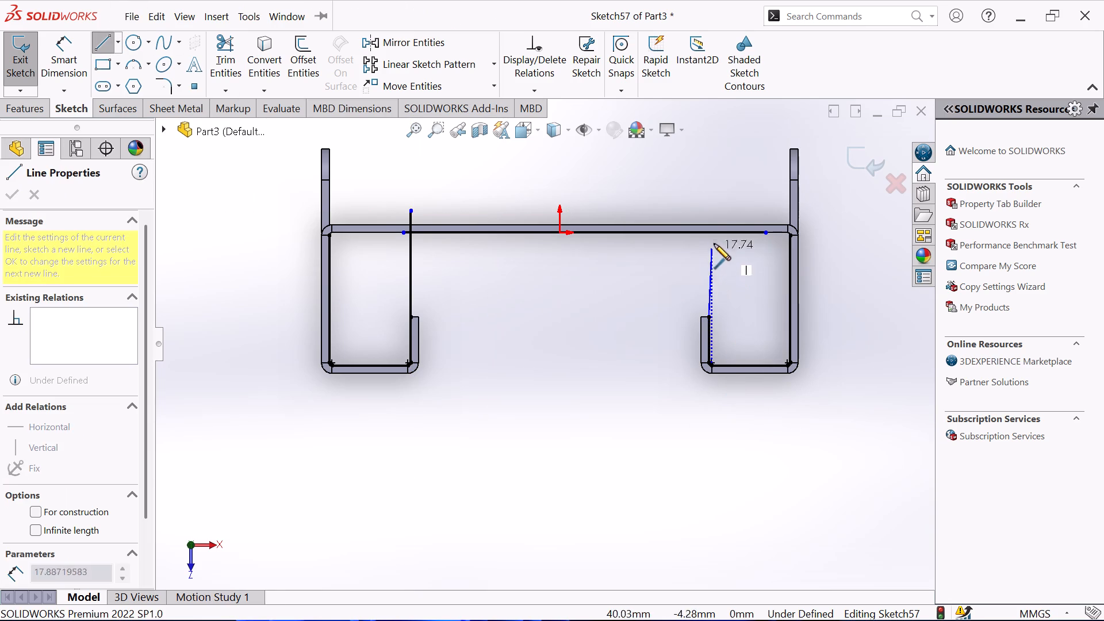
click(711, 204)
right_click(646, 194)
click(680, 208)
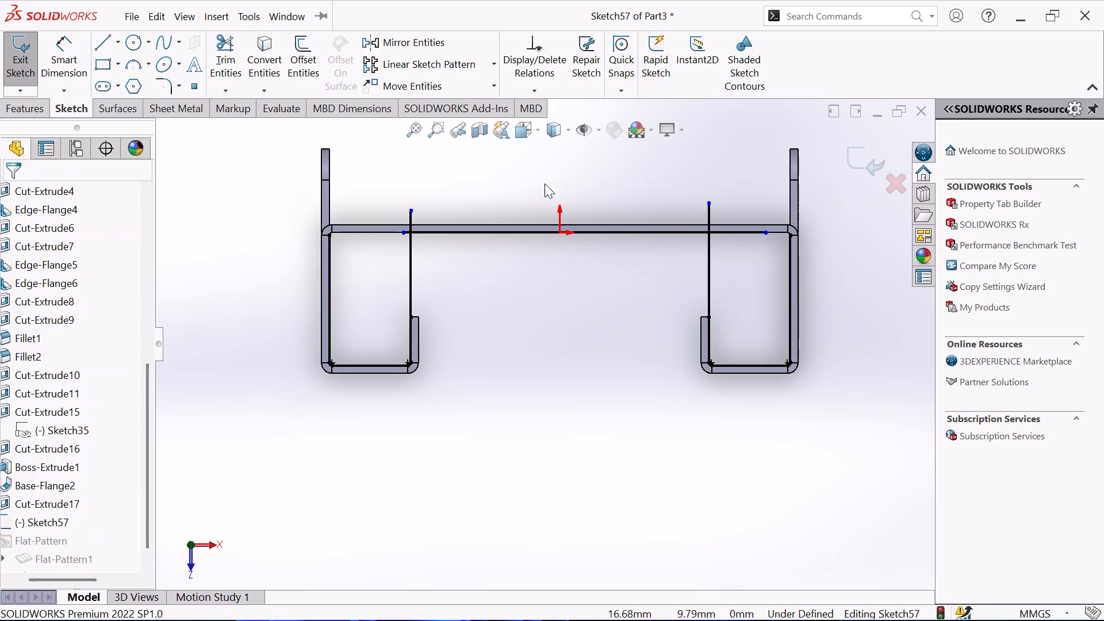
Trim both vertical lines above the base's horizontal line and the horizontal line's ends outside the two verticals.
click(232, 47)
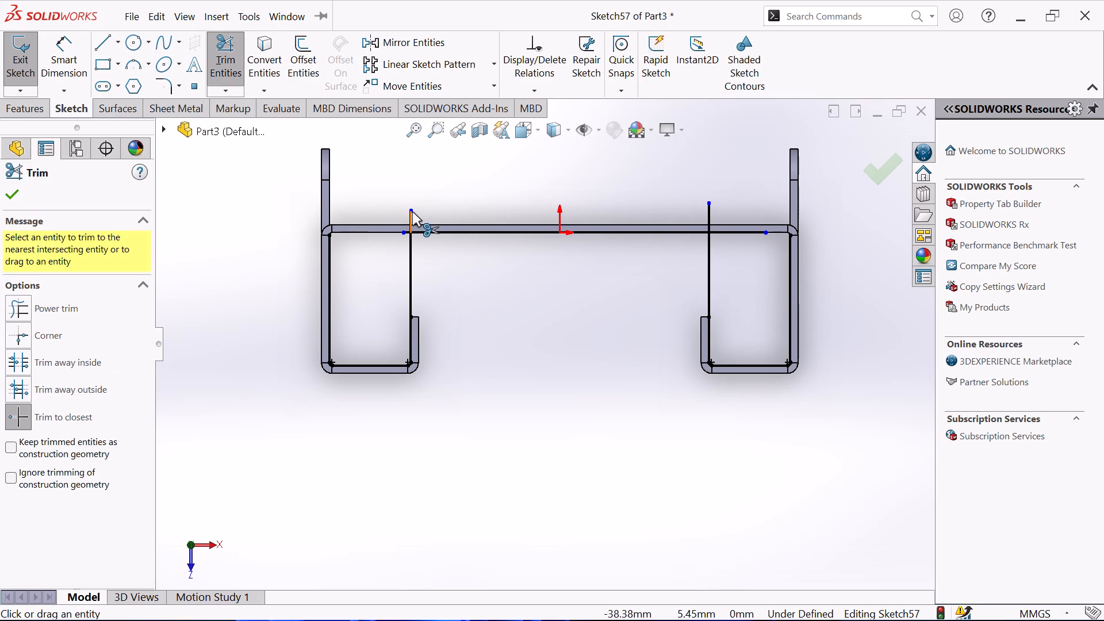
click(412, 212)
click(409, 232)
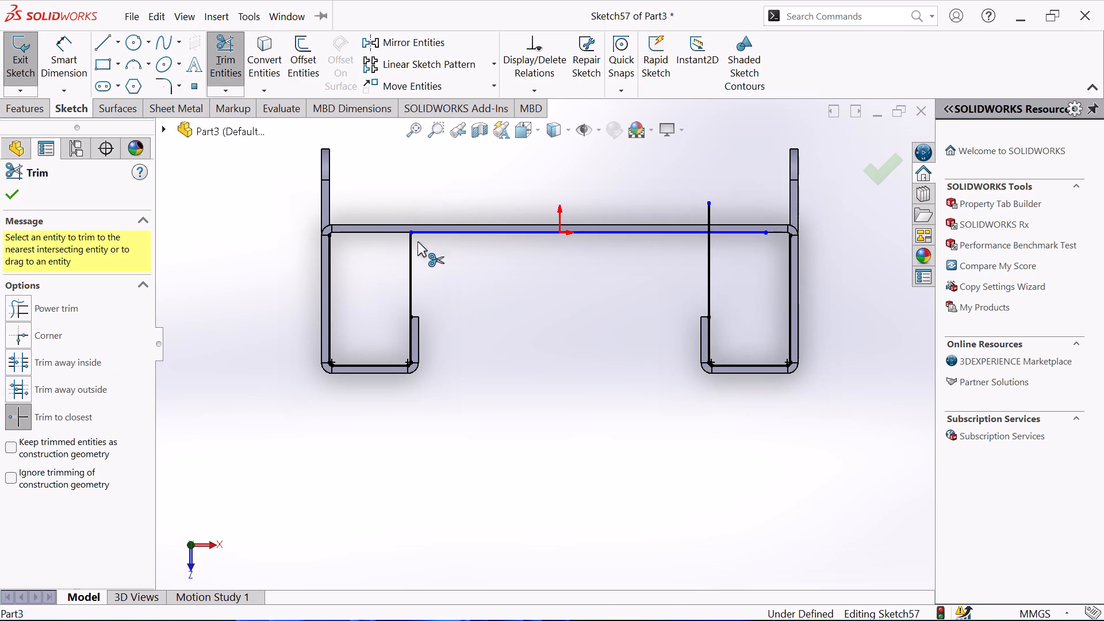
click(711, 214)
click(724, 232)
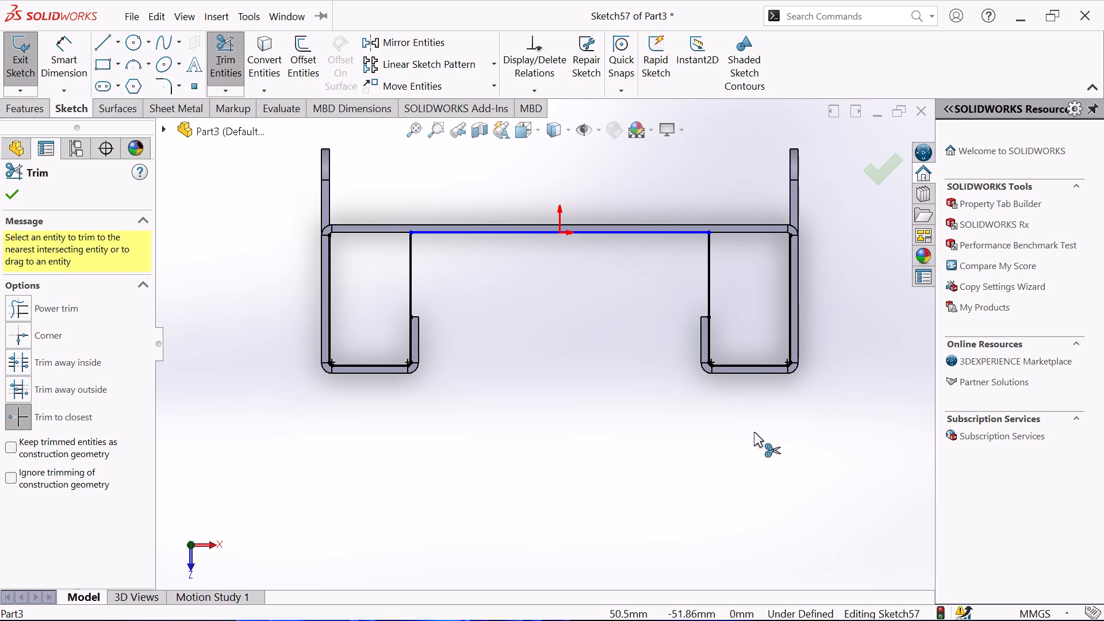
right_click(581, 424)
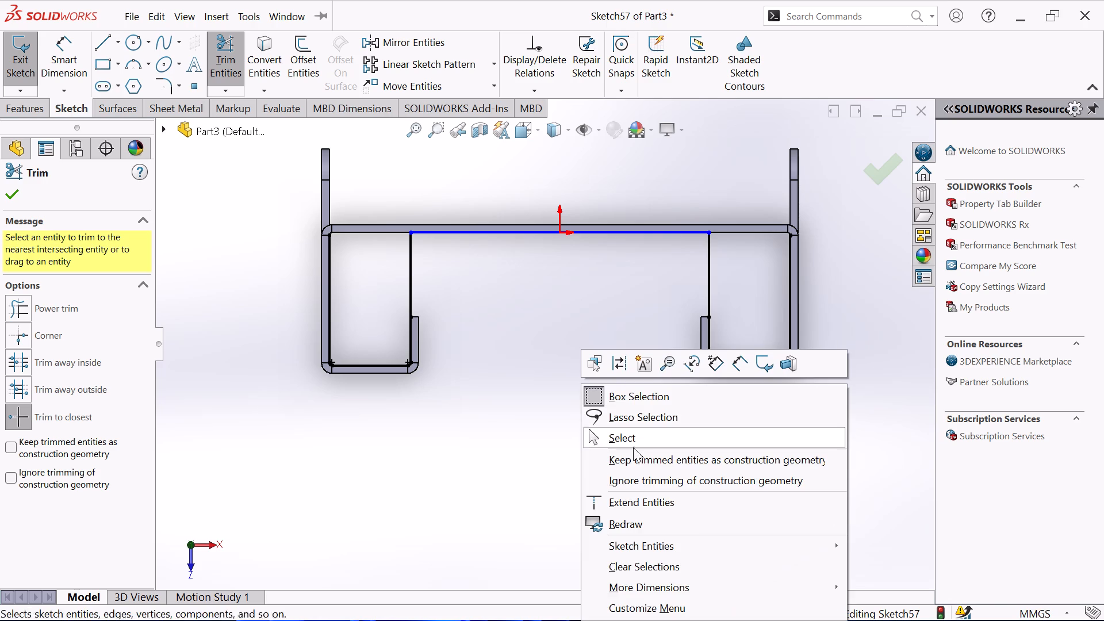
click(647, 446)
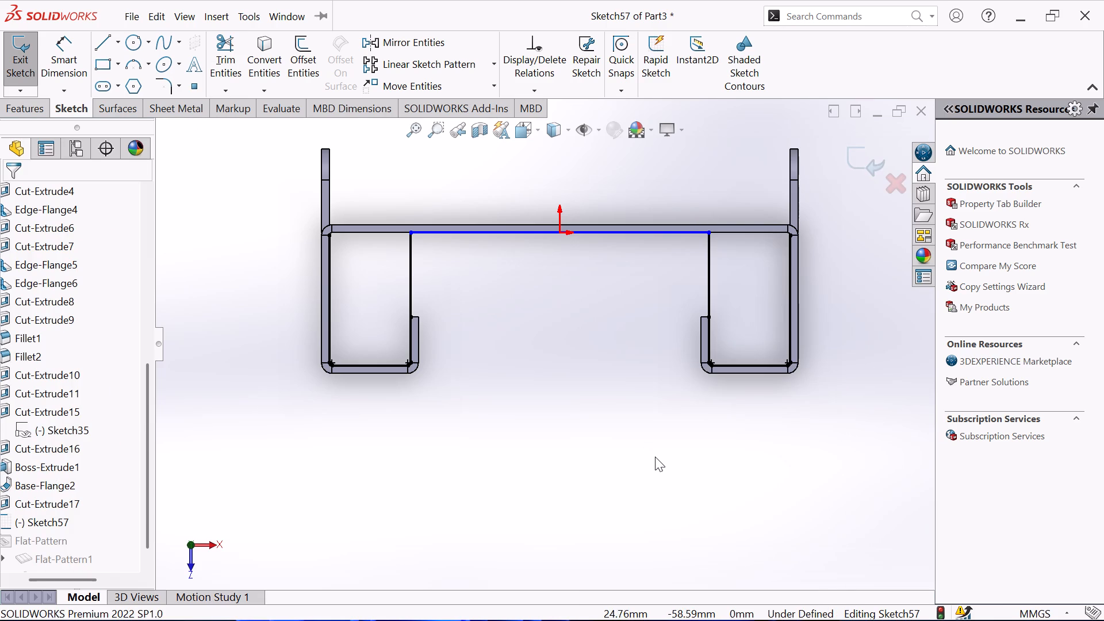
Draw a stepped line from the right side wall: about 7 mm inward, about 24 mm up to the base, and about 14 mm across to the vertical line.
click(95, 40)
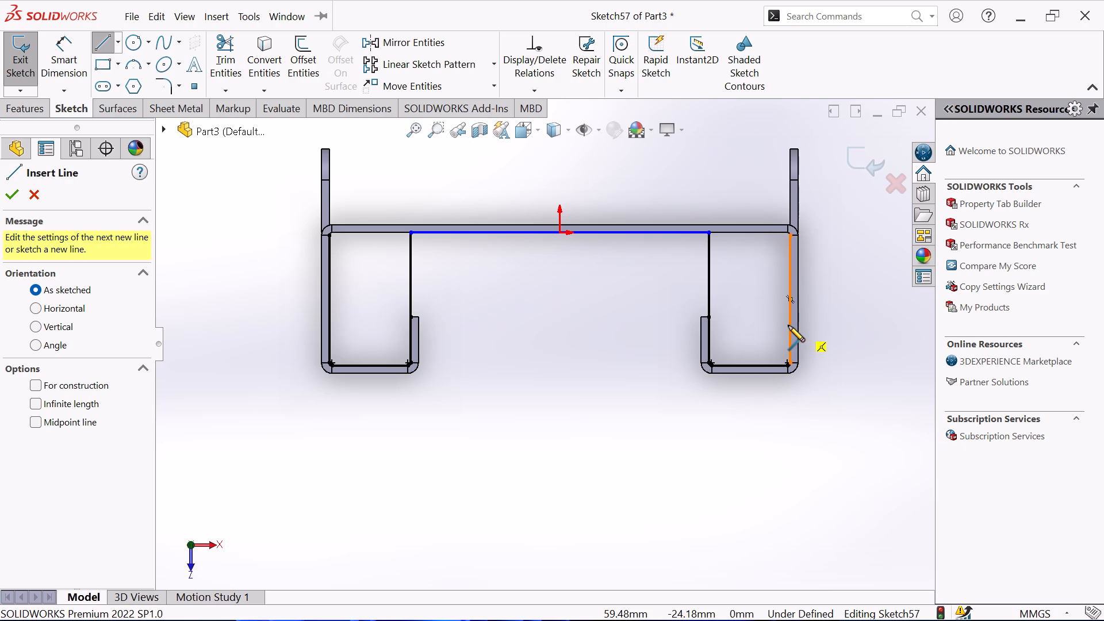
click(788, 325)
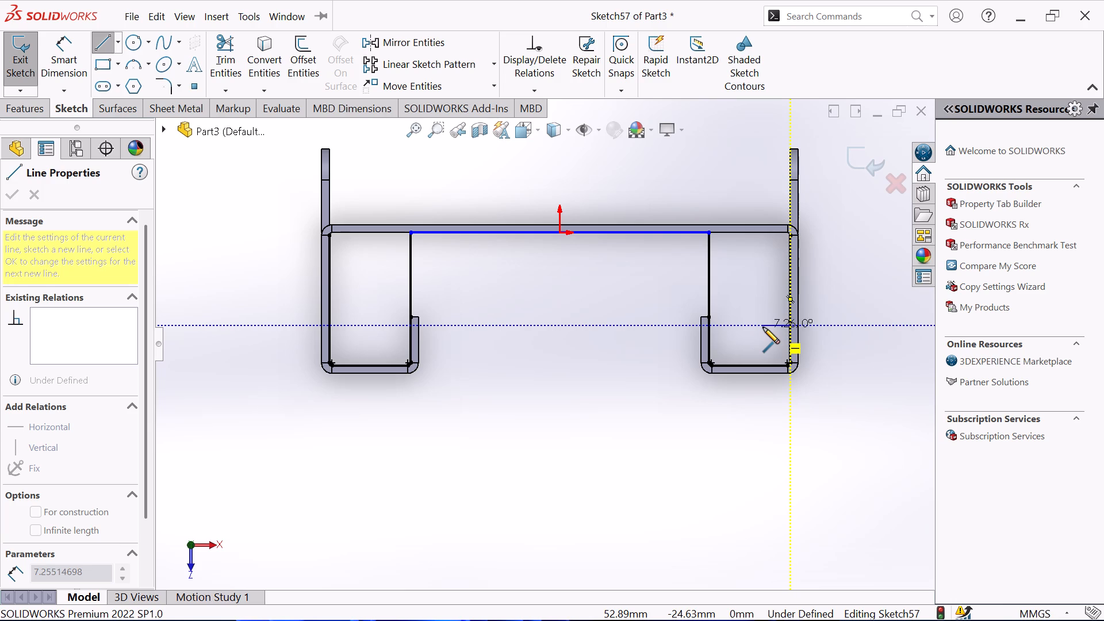
click(763, 327)
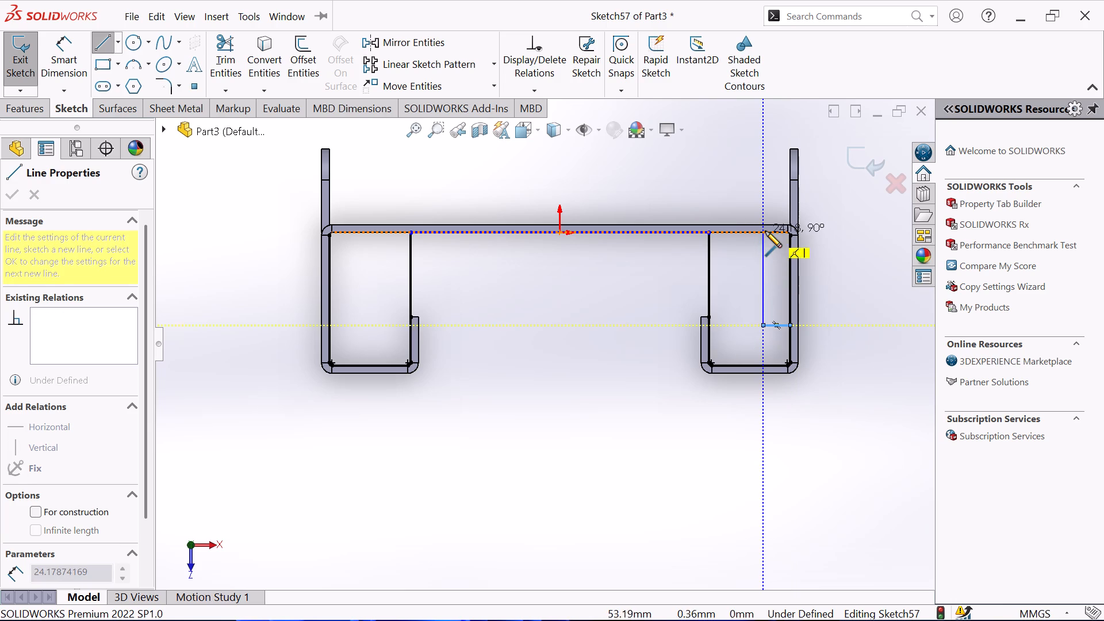
click(764, 233)
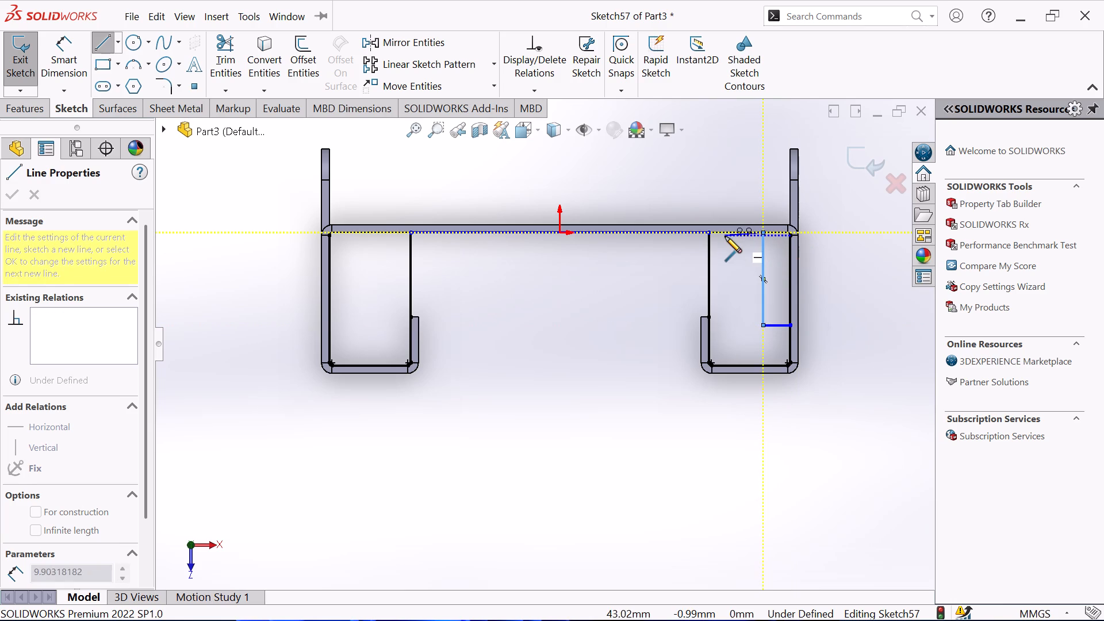
click(711, 231)
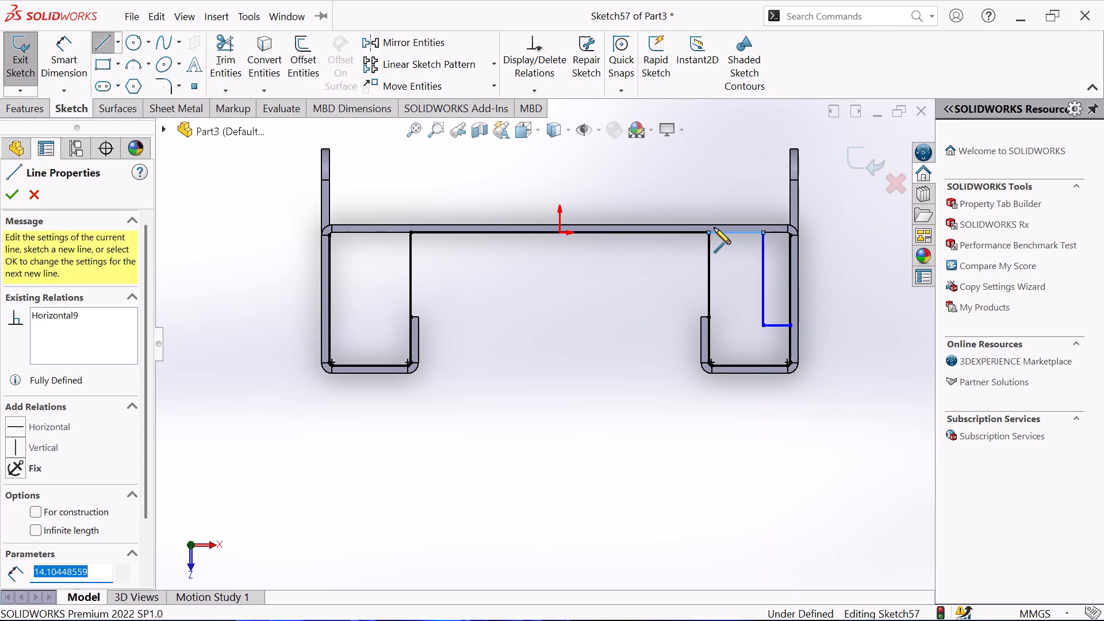
key(Escape)
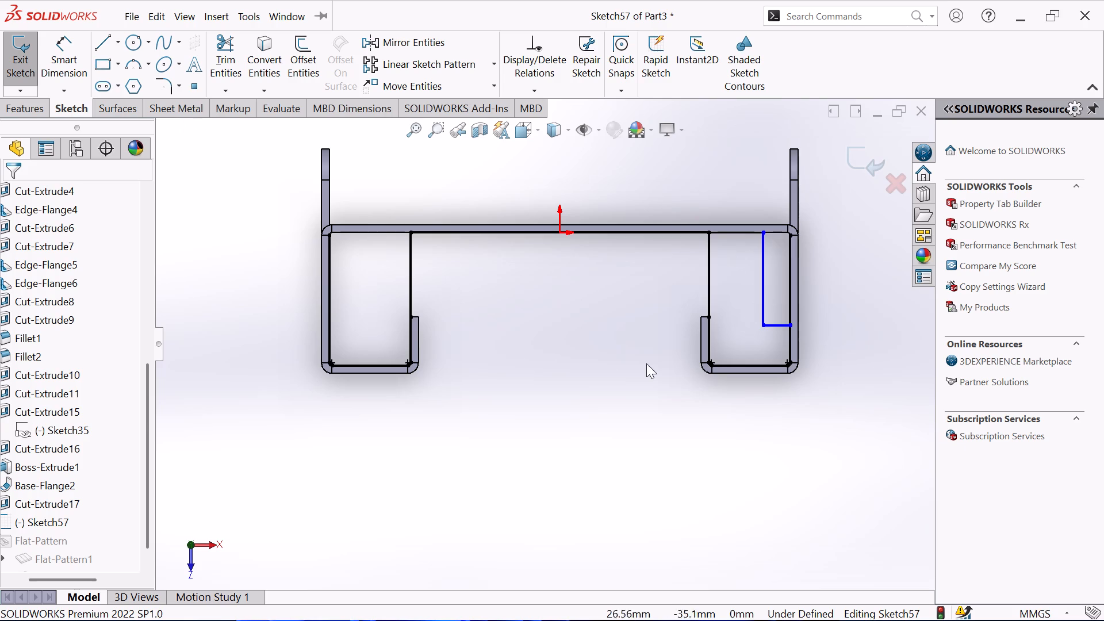
Draw a matching stepped line from the left side wall: about 11 mm inward, up to the base, and about 10 mm across to the vertical line.
click(104, 47)
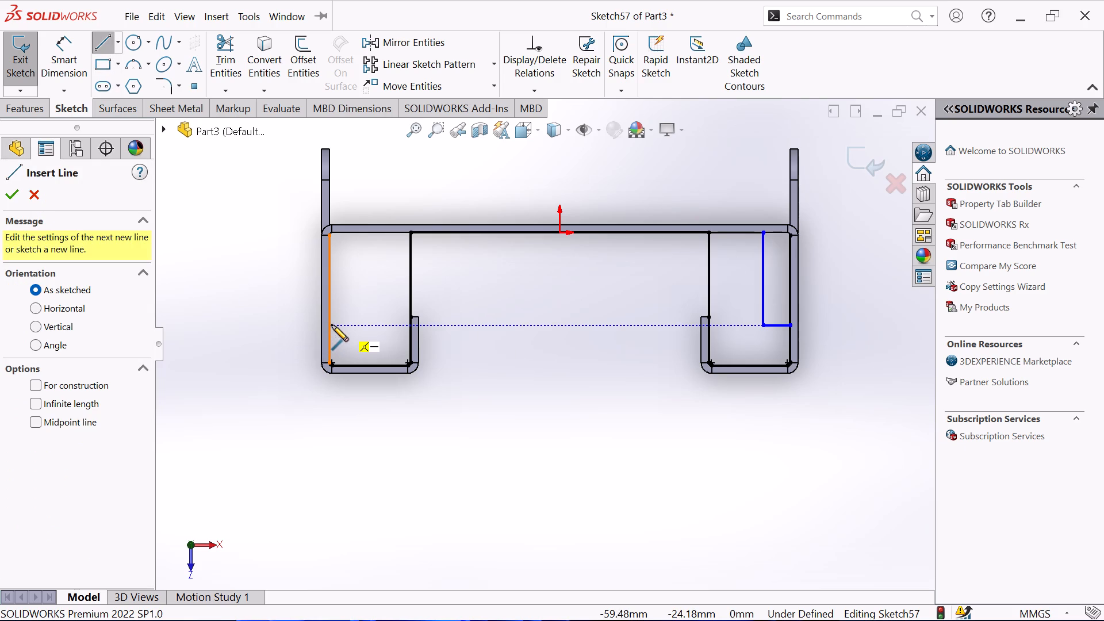
click(332, 325)
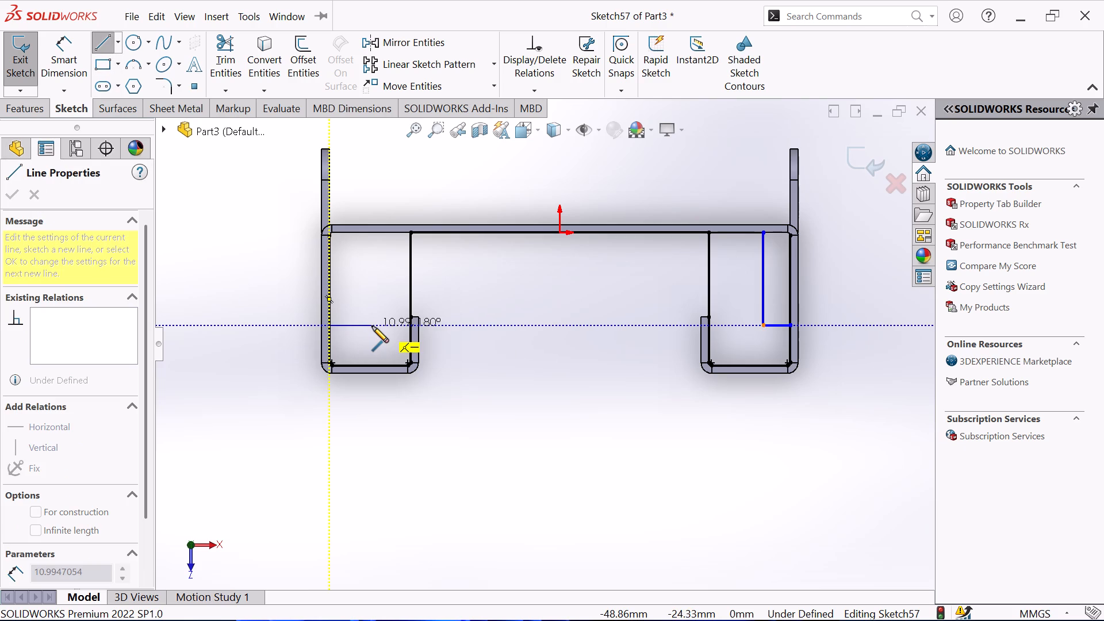
click(372, 326)
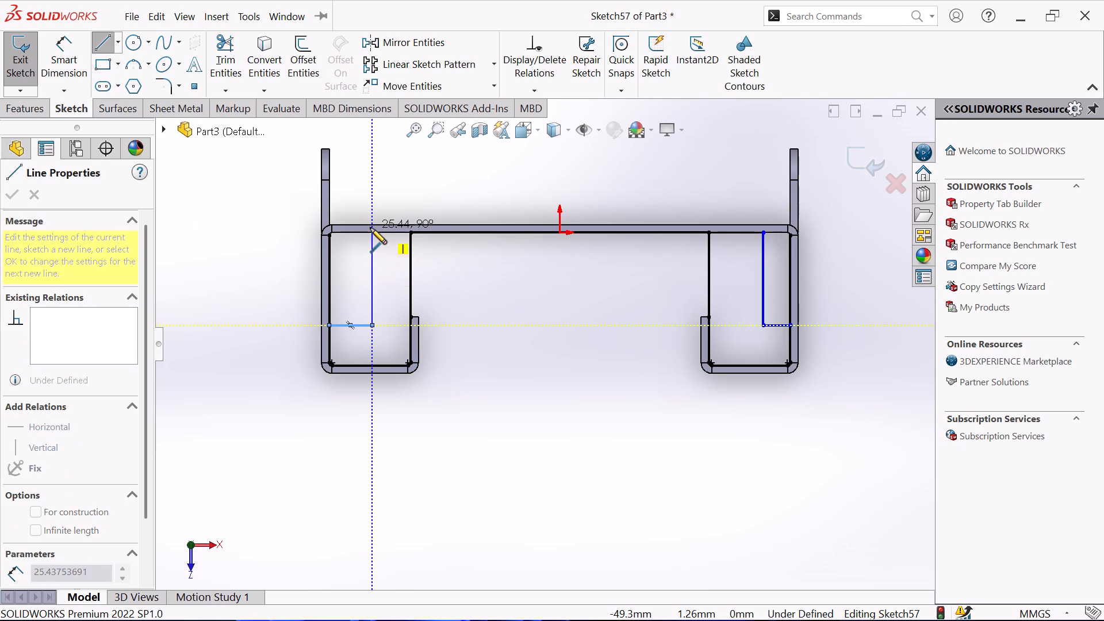
click(374, 232)
click(411, 232)
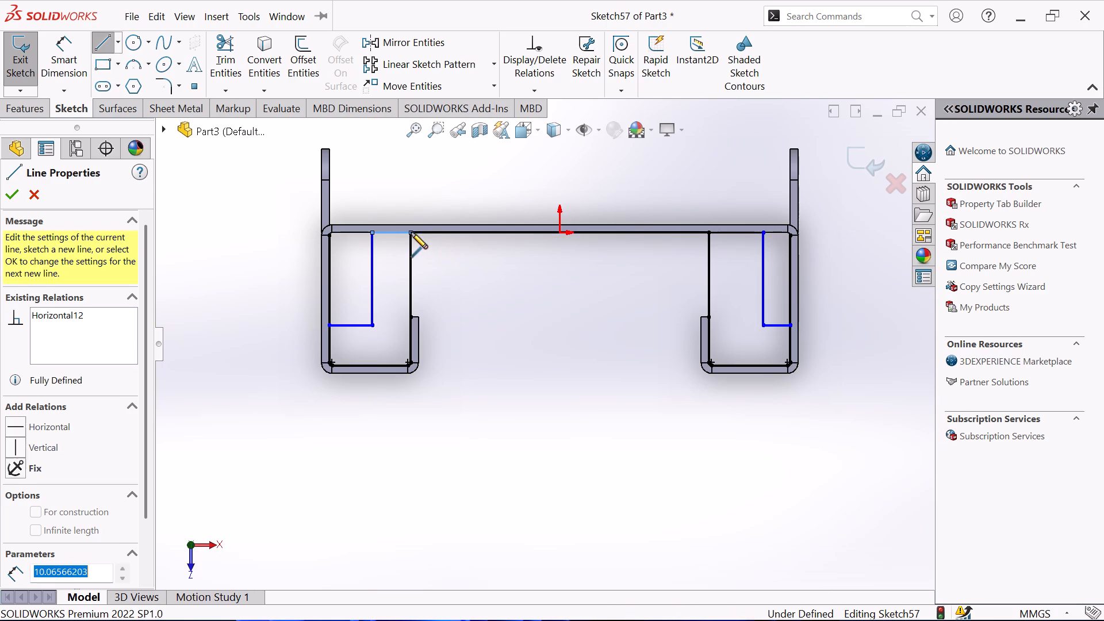
right_click(421, 203)
click(459, 224)
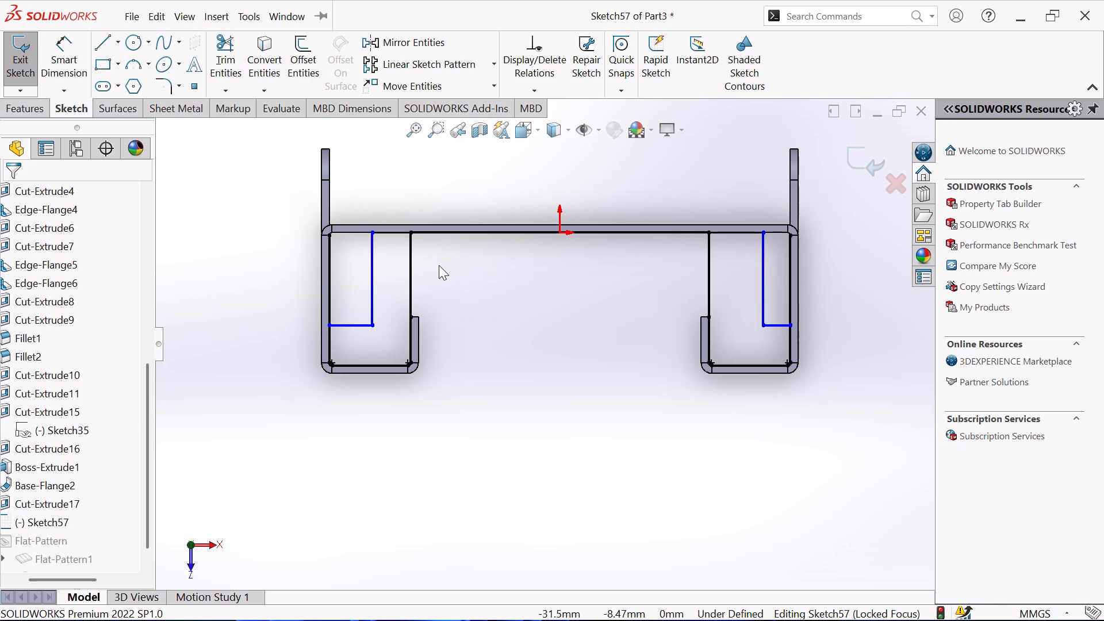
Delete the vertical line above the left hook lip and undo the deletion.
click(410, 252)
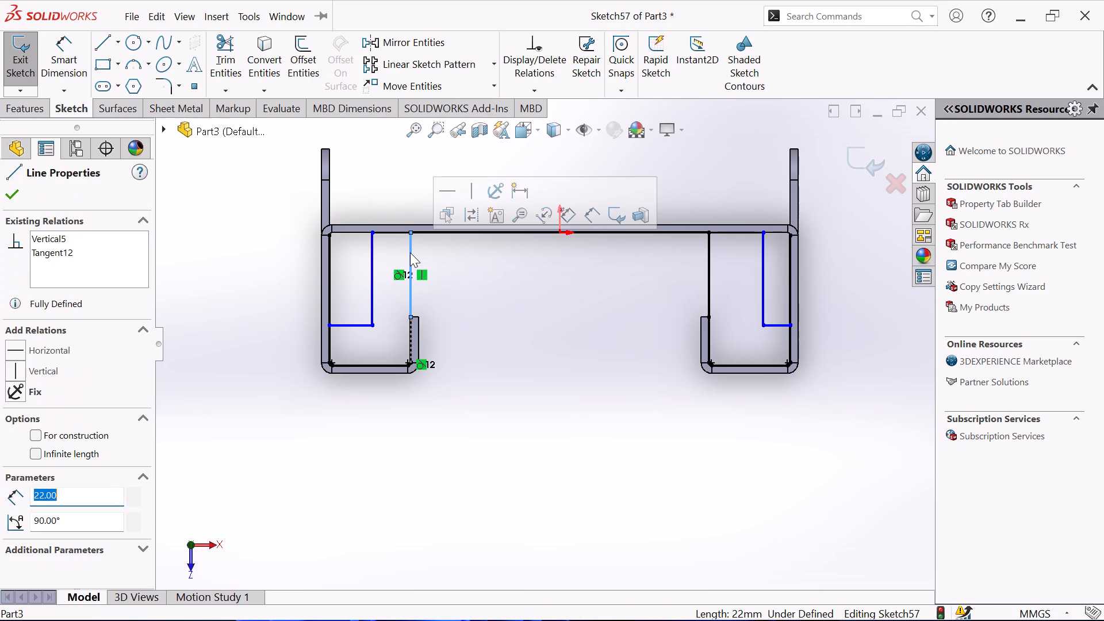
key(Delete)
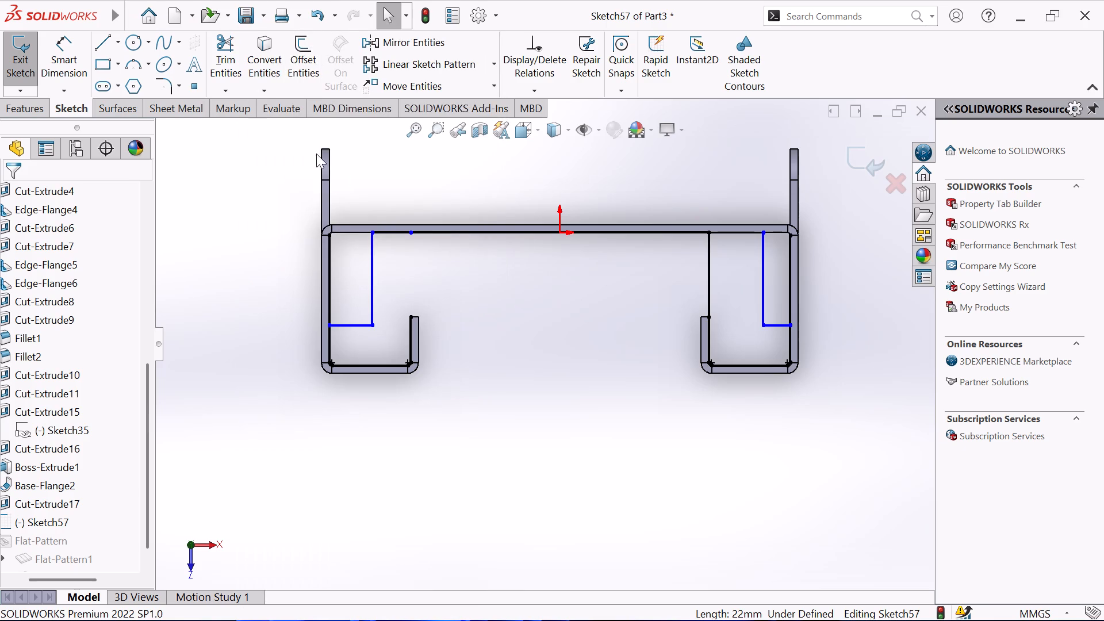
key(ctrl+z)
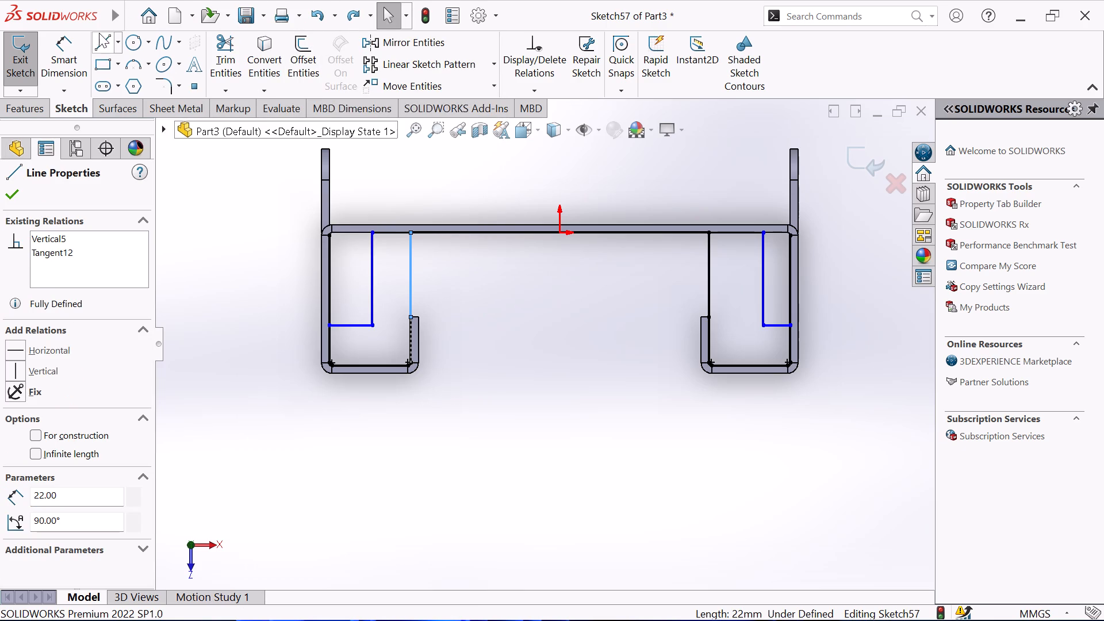
Draw a horizontal line about 78 mm long between the two vertical lines, just below the base.
click(101, 40)
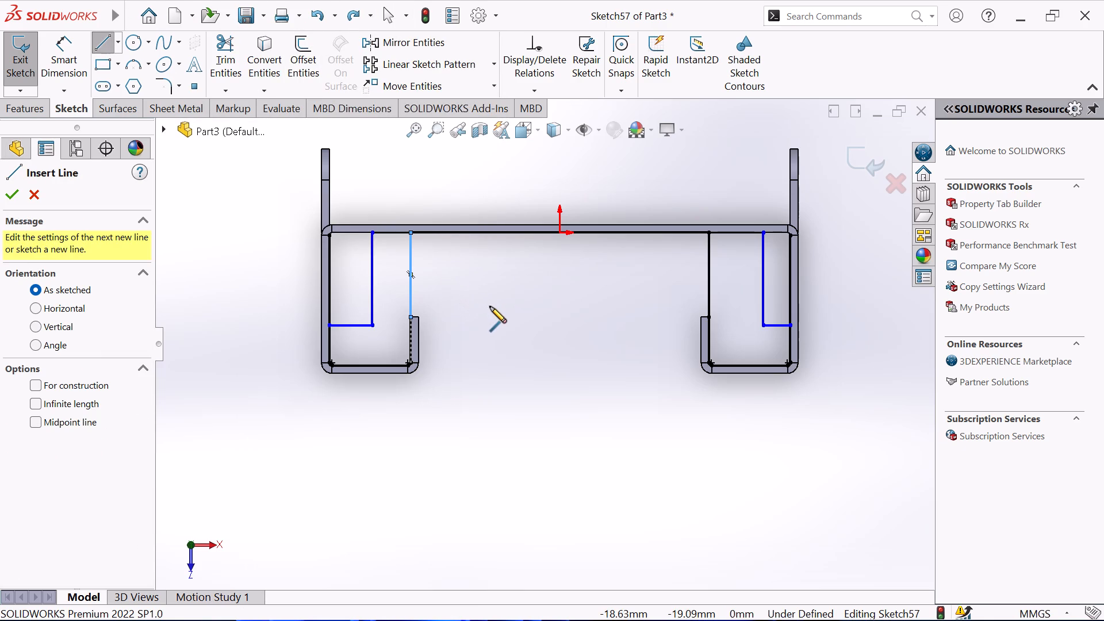
click(412, 259)
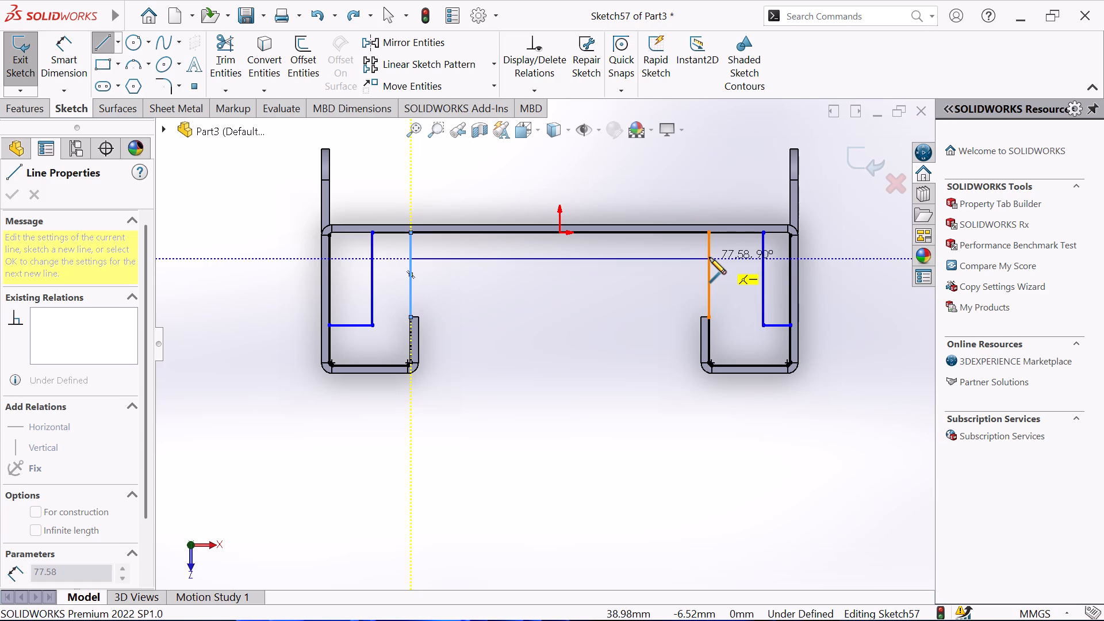
click(710, 258)
right_click(684, 167)
click(716, 178)
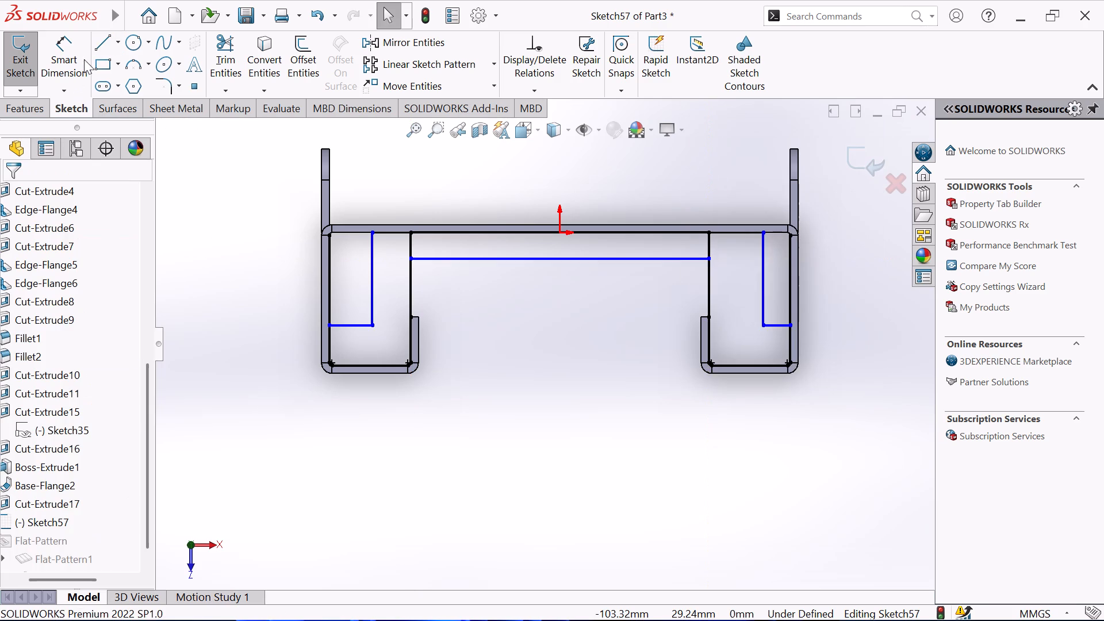
Dimension the new horizontal line at 27 mm from the left hook's floor edge.
click(75, 51)
click(385, 365)
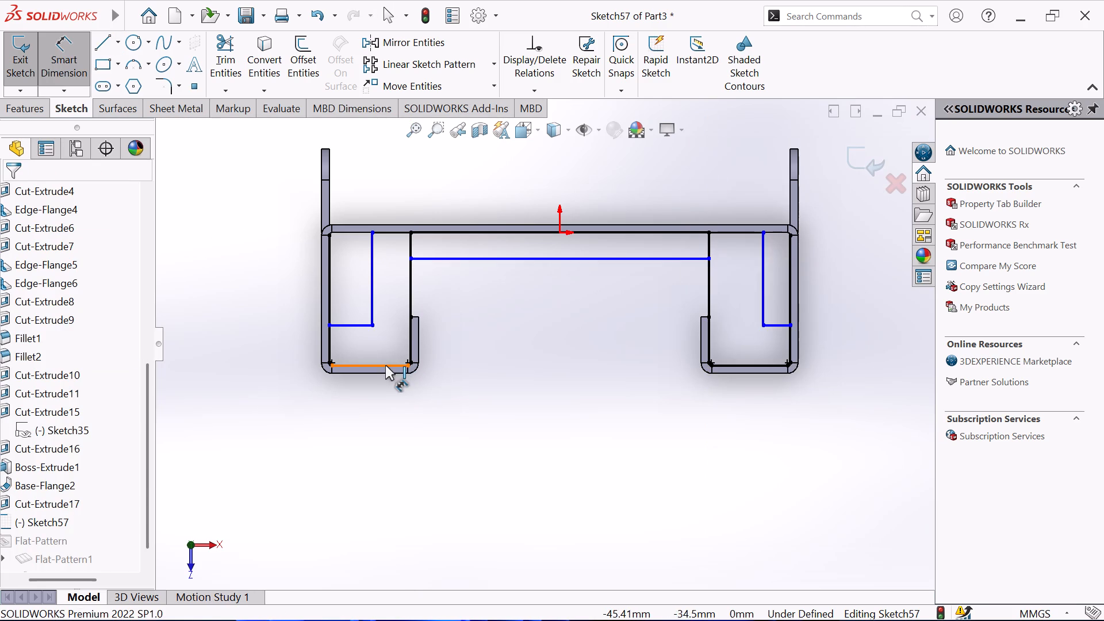
click(452, 259)
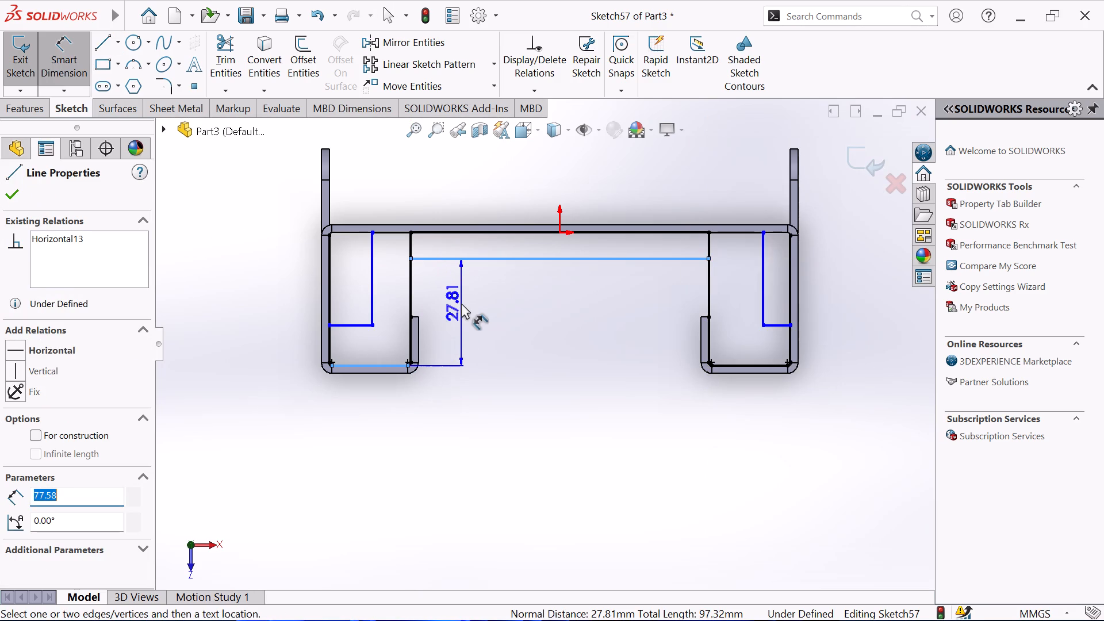
click(461, 303)
text(27)
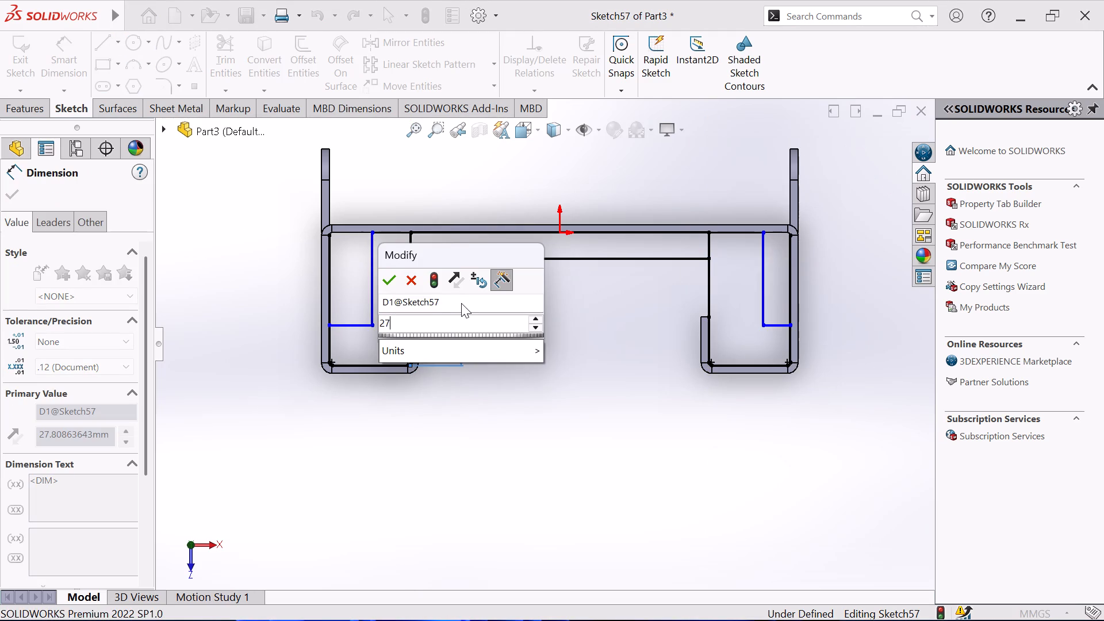
key(Return)
right_click(491, 304)
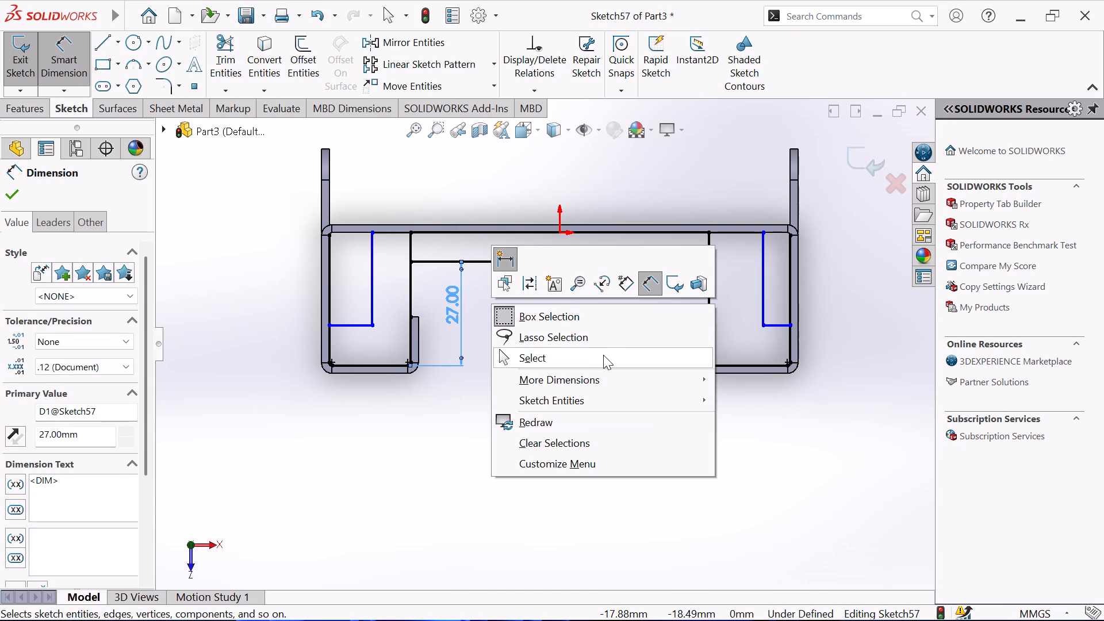
click(603, 355)
Trim the portions of both vertical lines that extend above the 27 mm horizontal line.
click(229, 42)
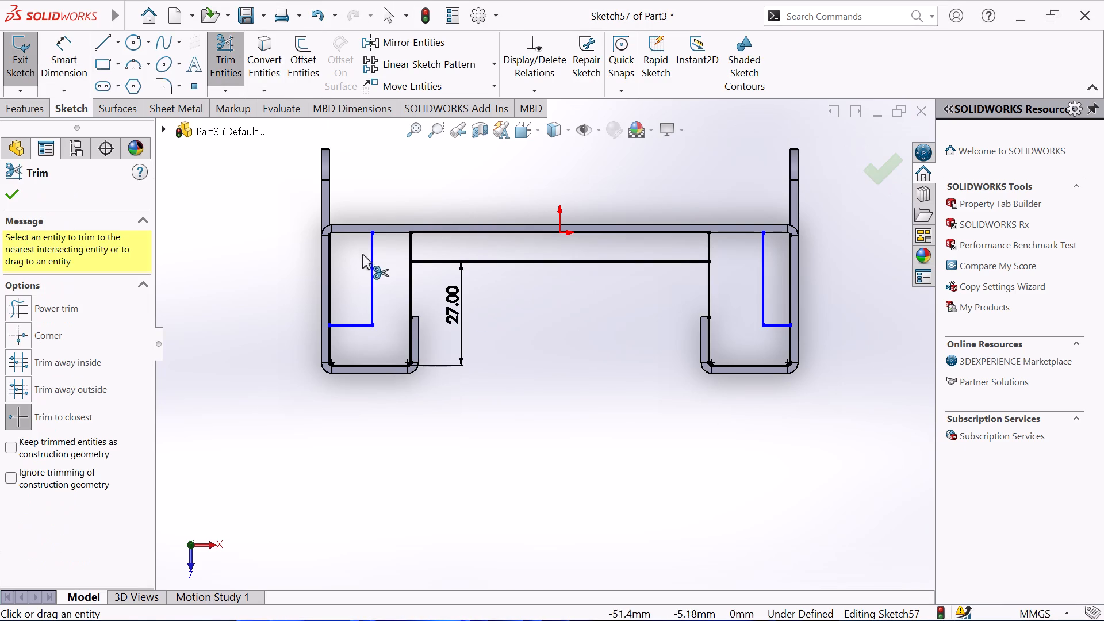
click(409, 255)
click(710, 247)
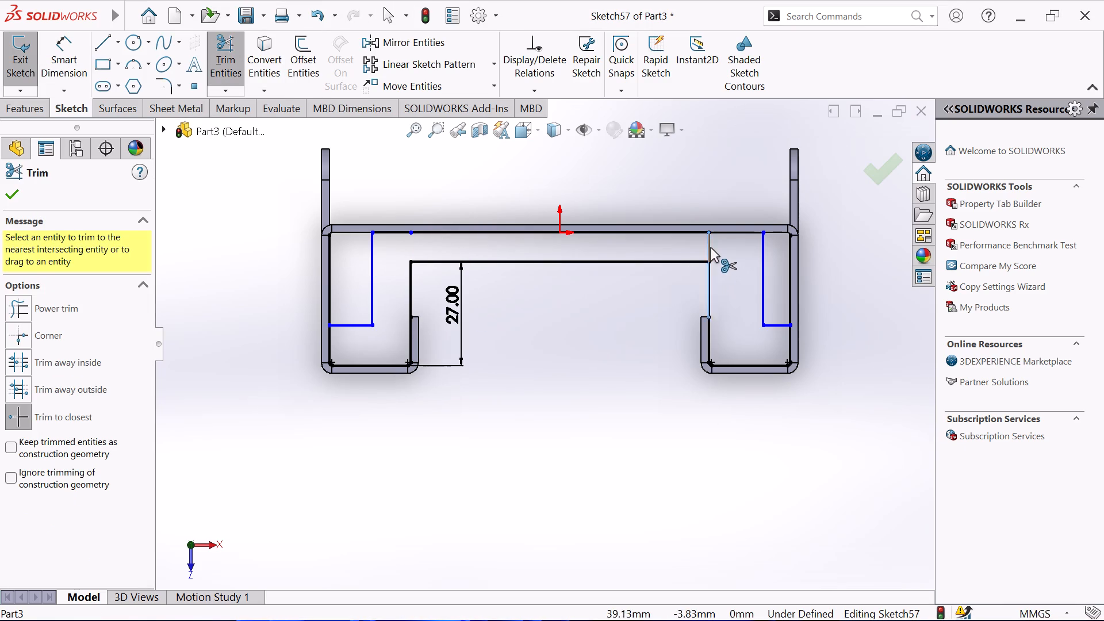
right_click(565, 402)
click(620, 444)
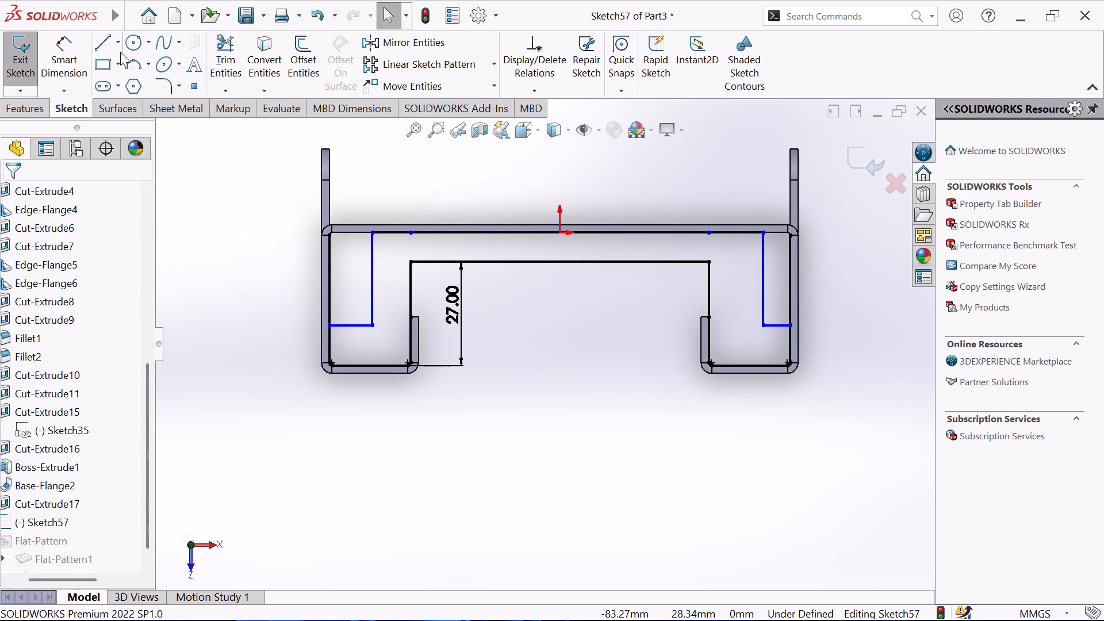
Add 8 mm sketch fillets at both corners where the 27 mm horizontal line meets the vertical lines.
click(163, 87)
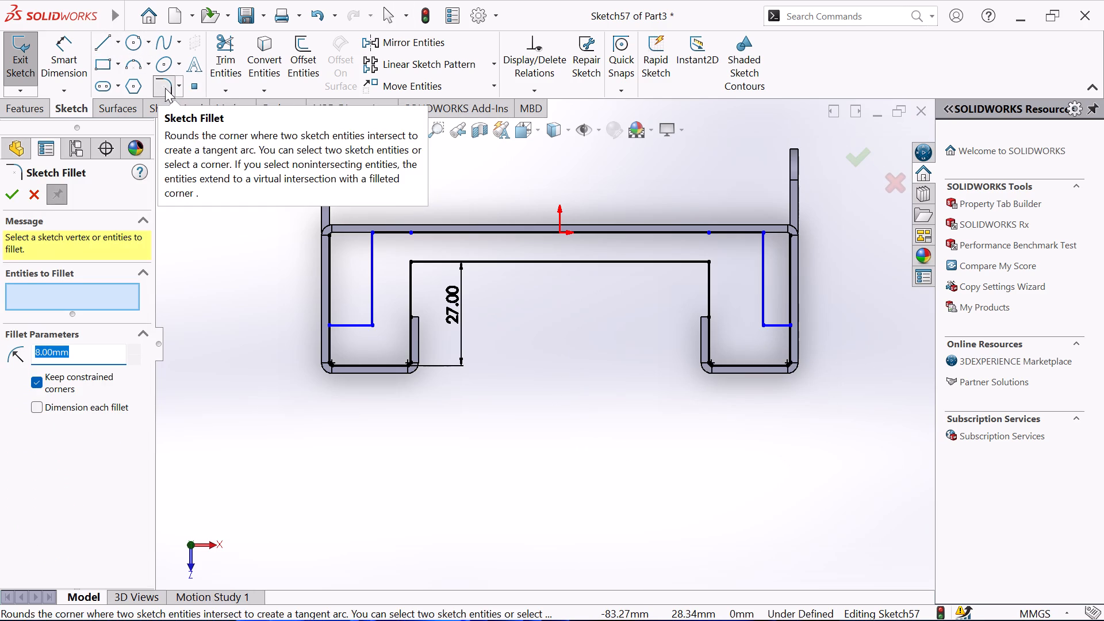
click(410, 261)
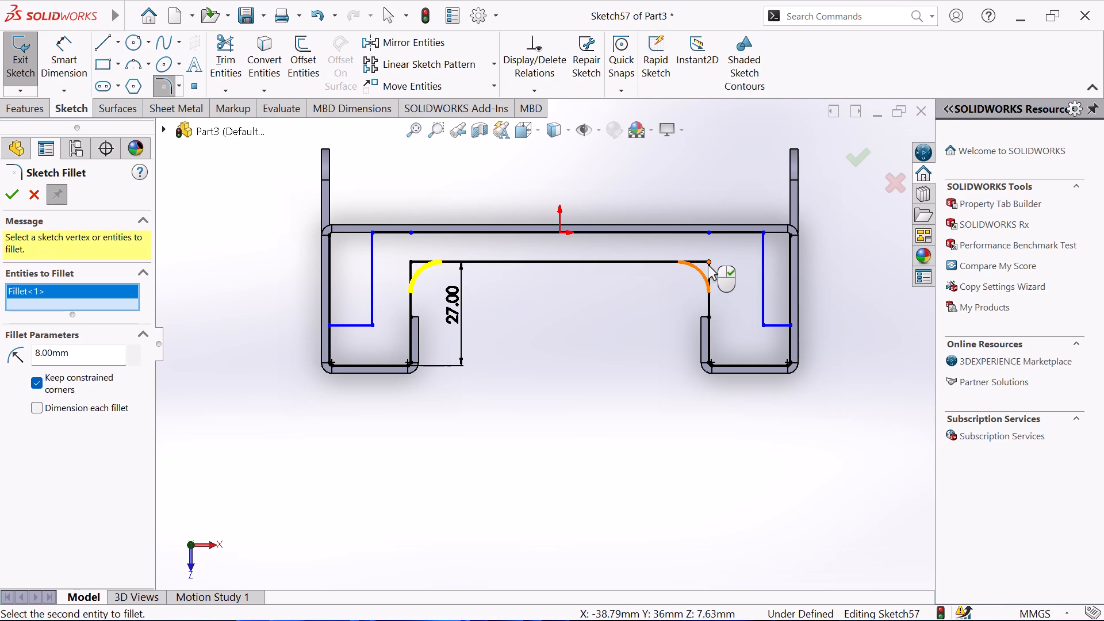
click(708, 264)
click(11, 197)
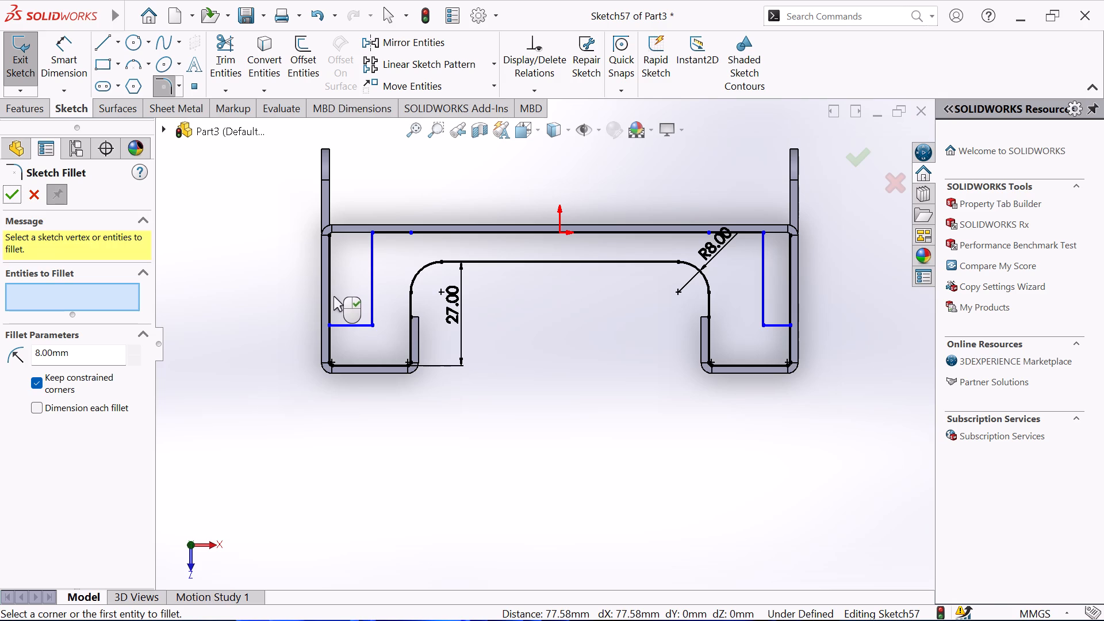
Dimension the left short horizontal line at 8.26 mm from the left hook's floor edge.
click(60, 58)
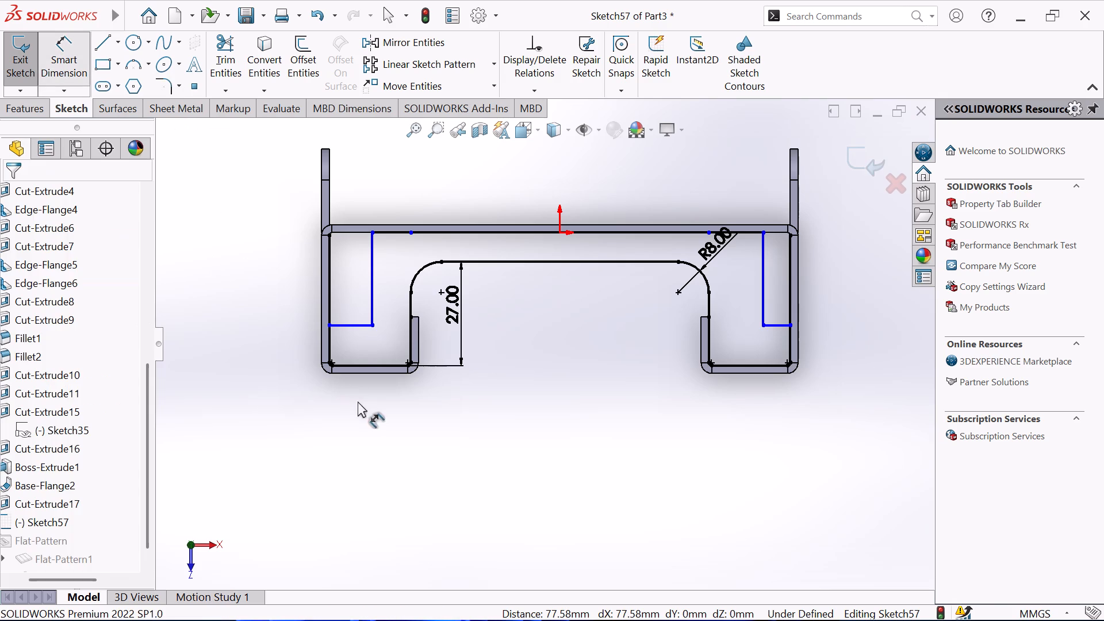
click(340, 325)
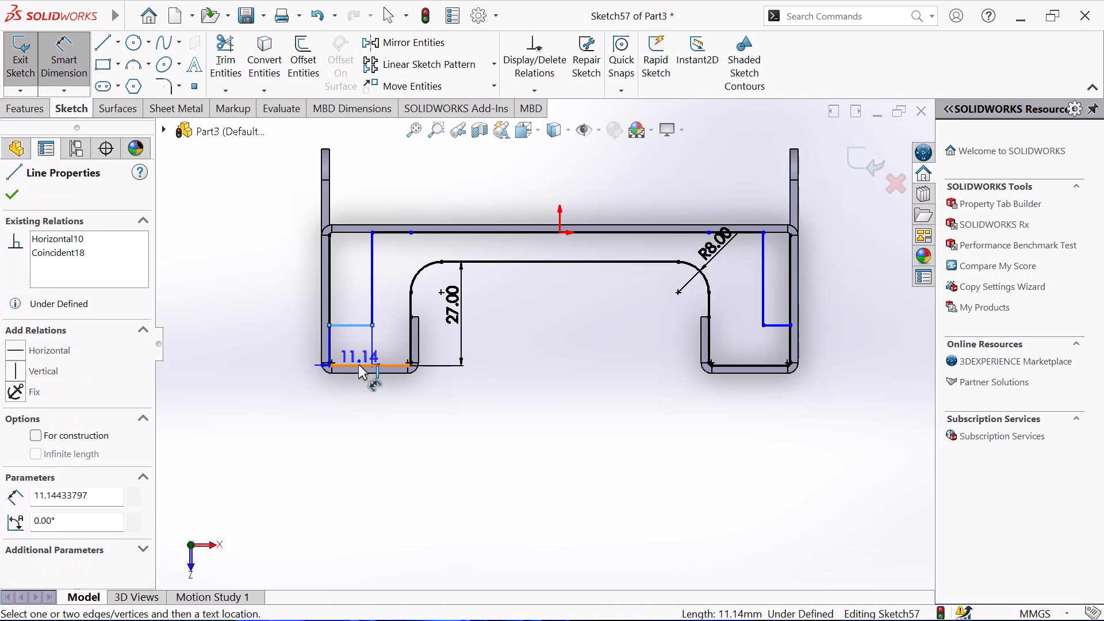
click(358, 365)
click(282, 339)
key(8)
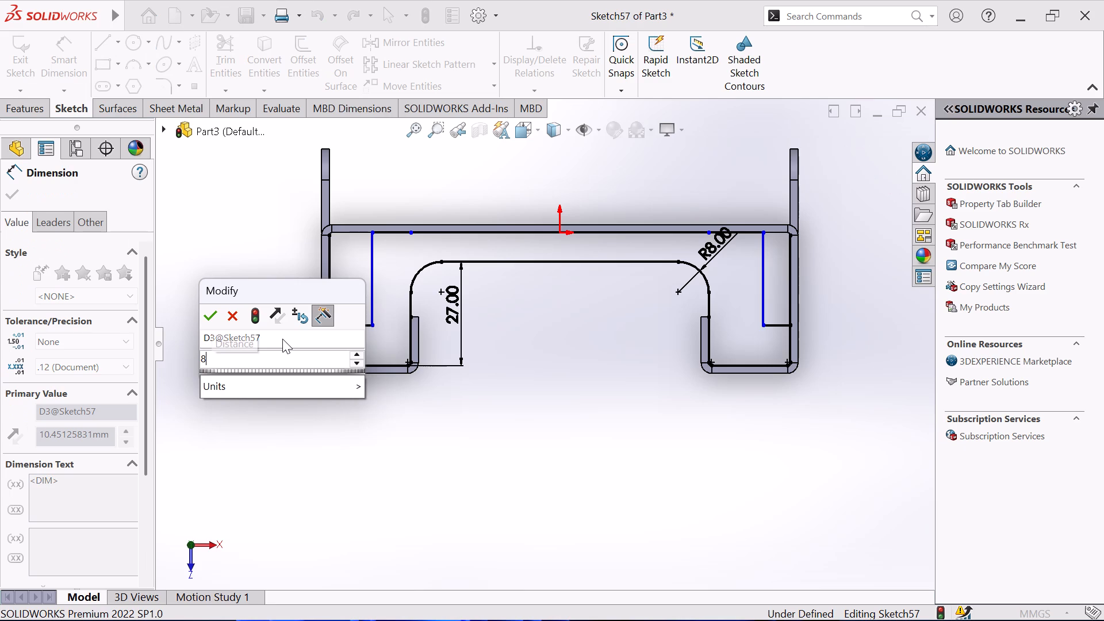
key(period)
key(2)
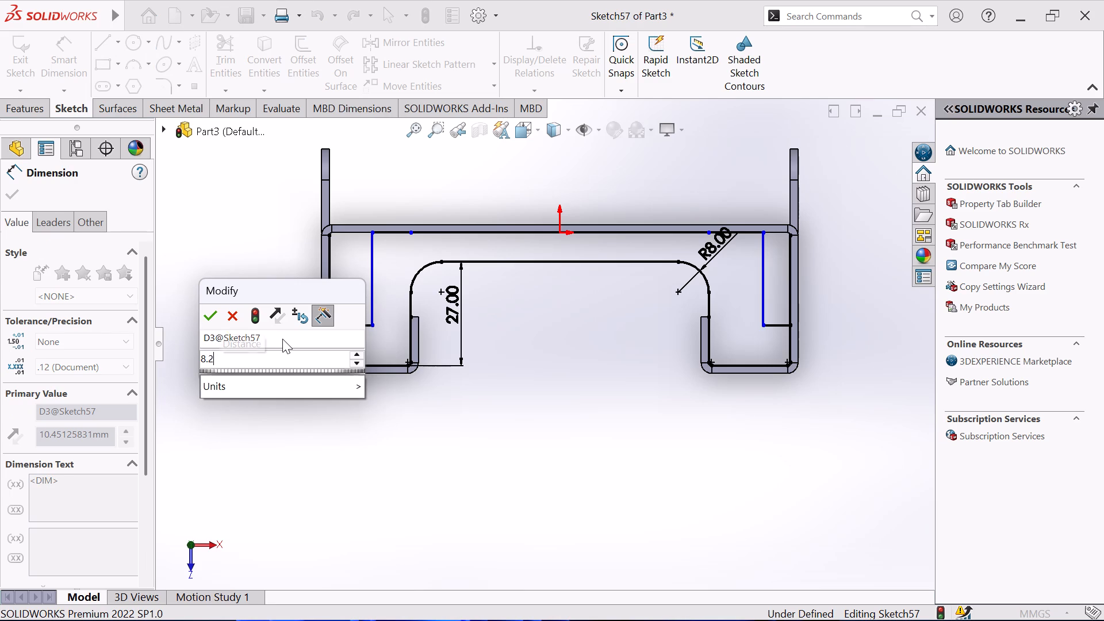
key(6)
key(Return)
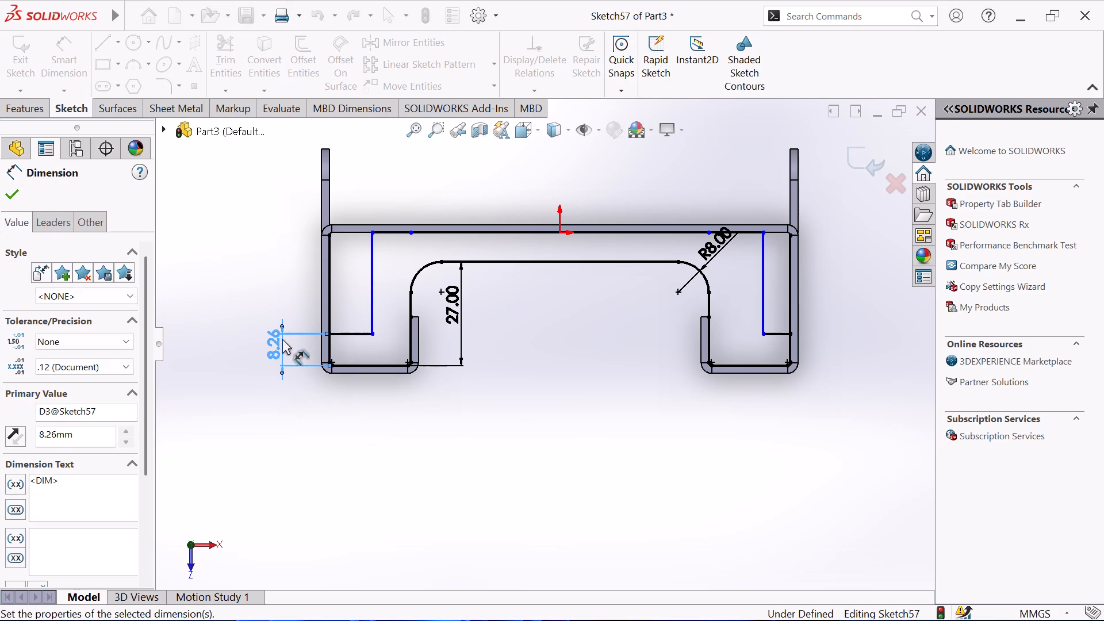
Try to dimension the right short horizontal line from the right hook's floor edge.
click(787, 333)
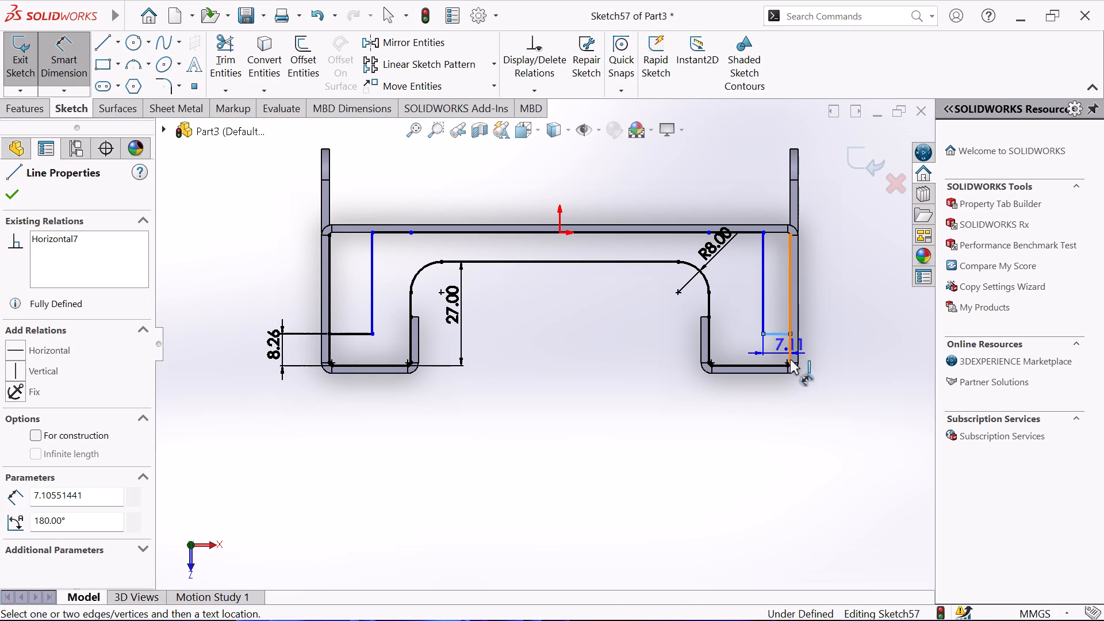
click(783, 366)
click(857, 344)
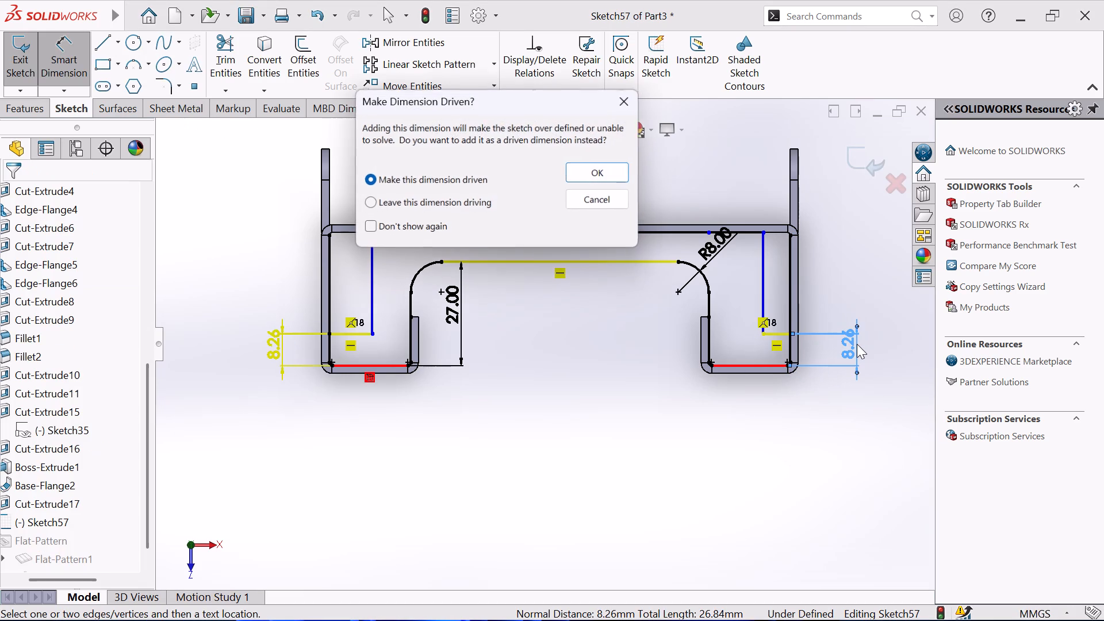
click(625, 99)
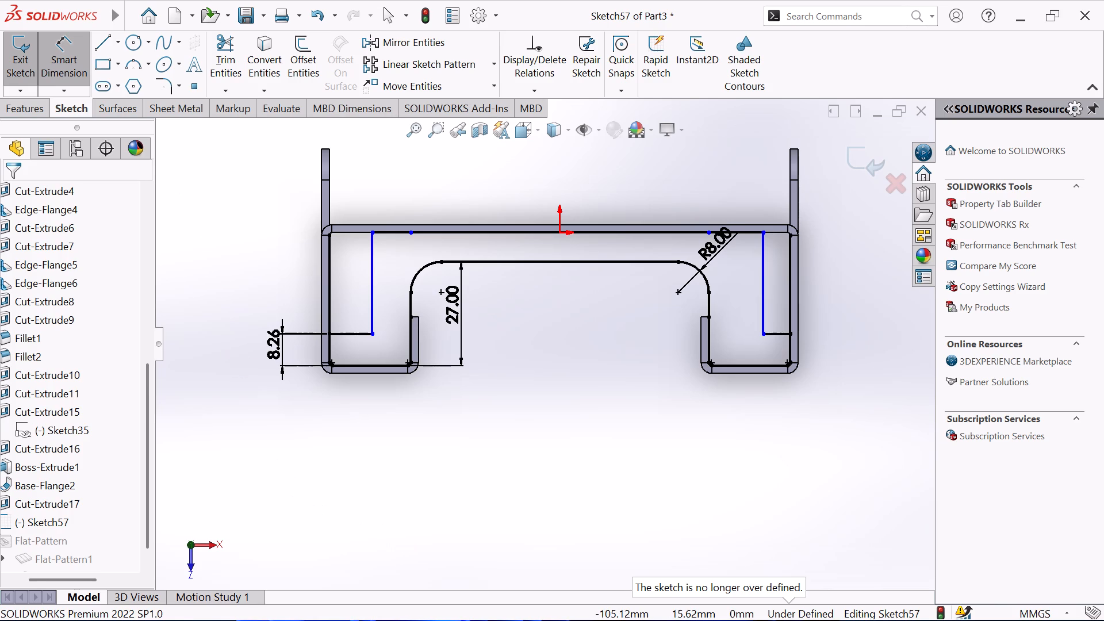
Dimension the left inner vertical line at 10 mm from the left side wall line.
click(330, 277)
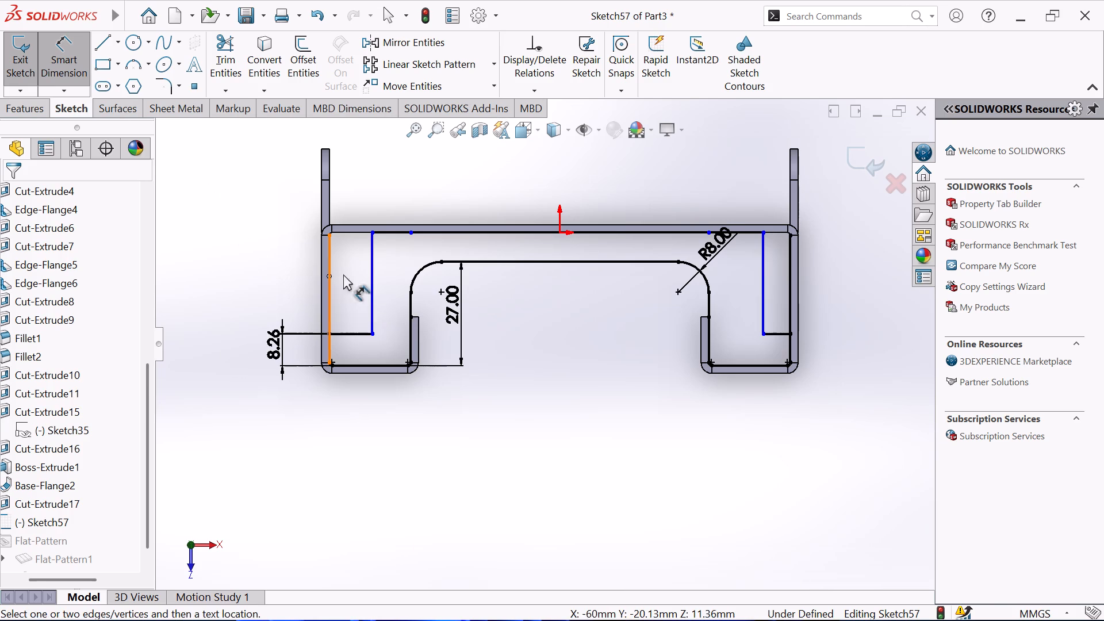
click(372, 258)
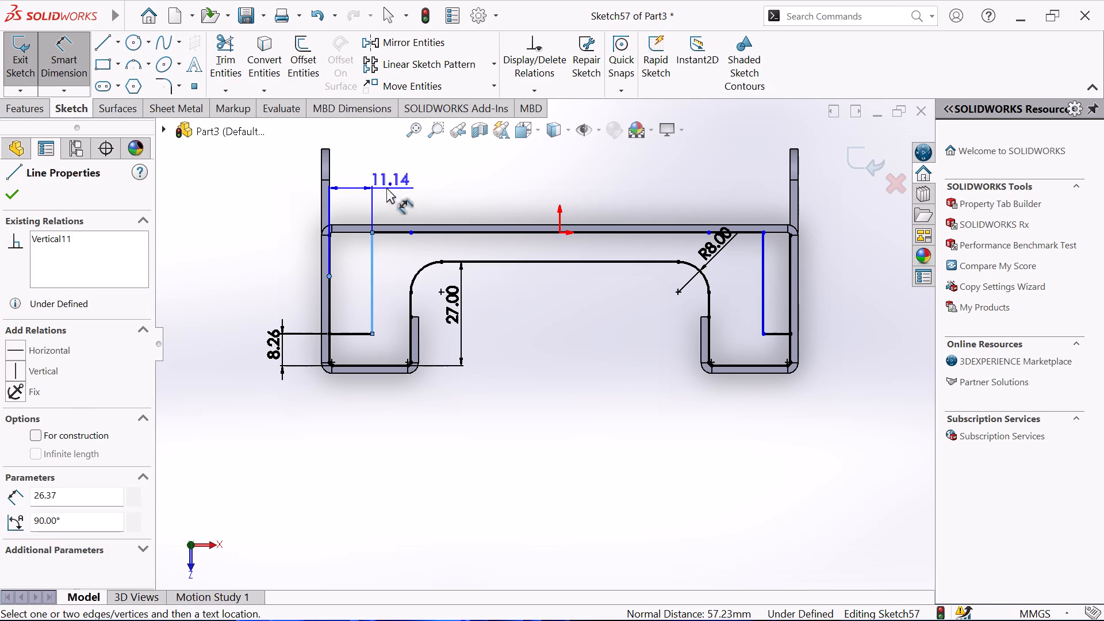
click(367, 185)
text(10)
key(Return)
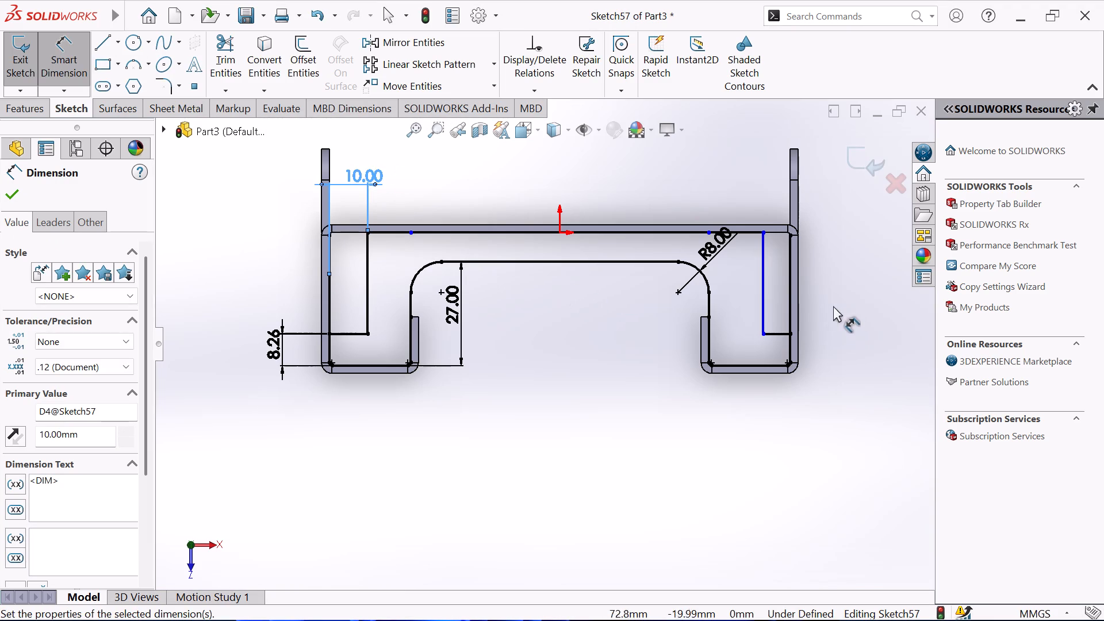
Dimension the right inner vertical line at 10 mm from the right side wall line.
click(789, 256)
click(764, 281)
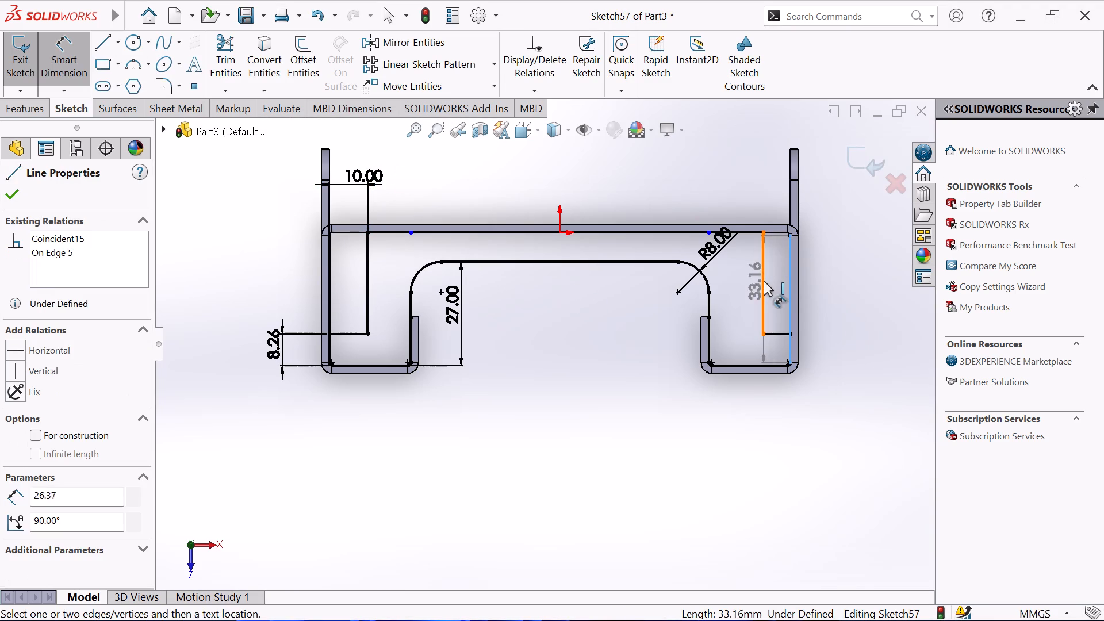
click(767, 189)
key(1)
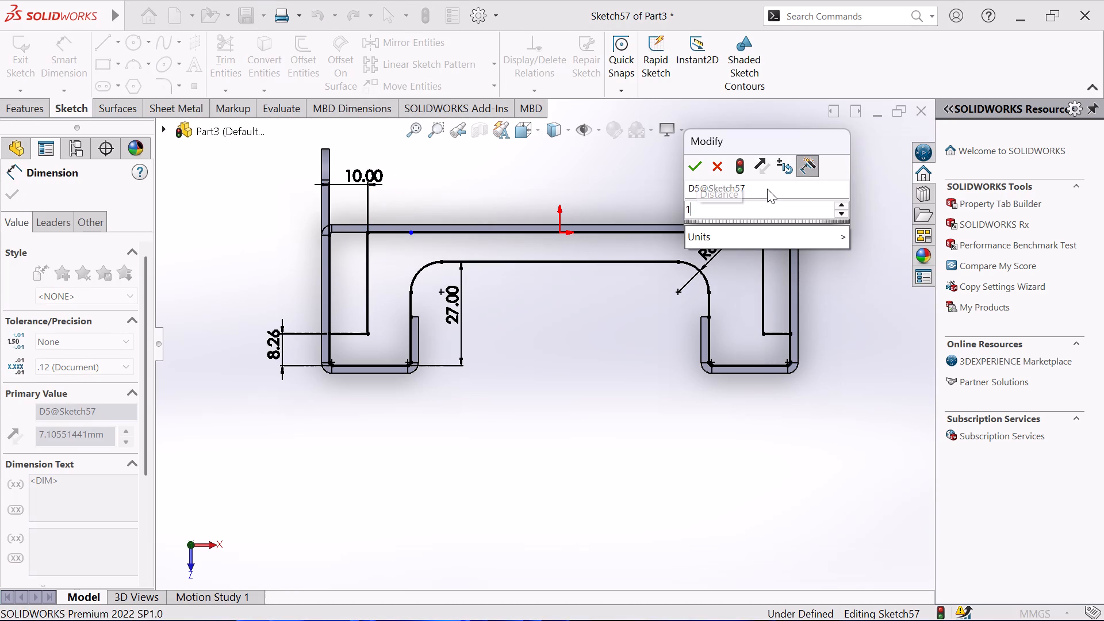
key(0)
key(Return)
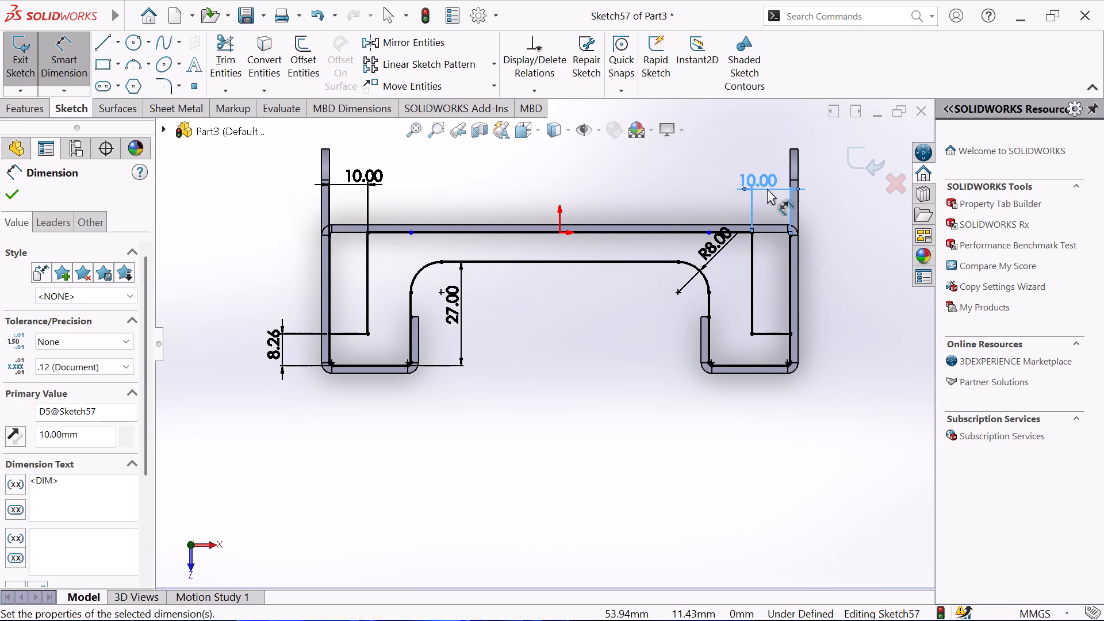
right_click(574, 126)
click(540, 168)
right_click(540, 170)
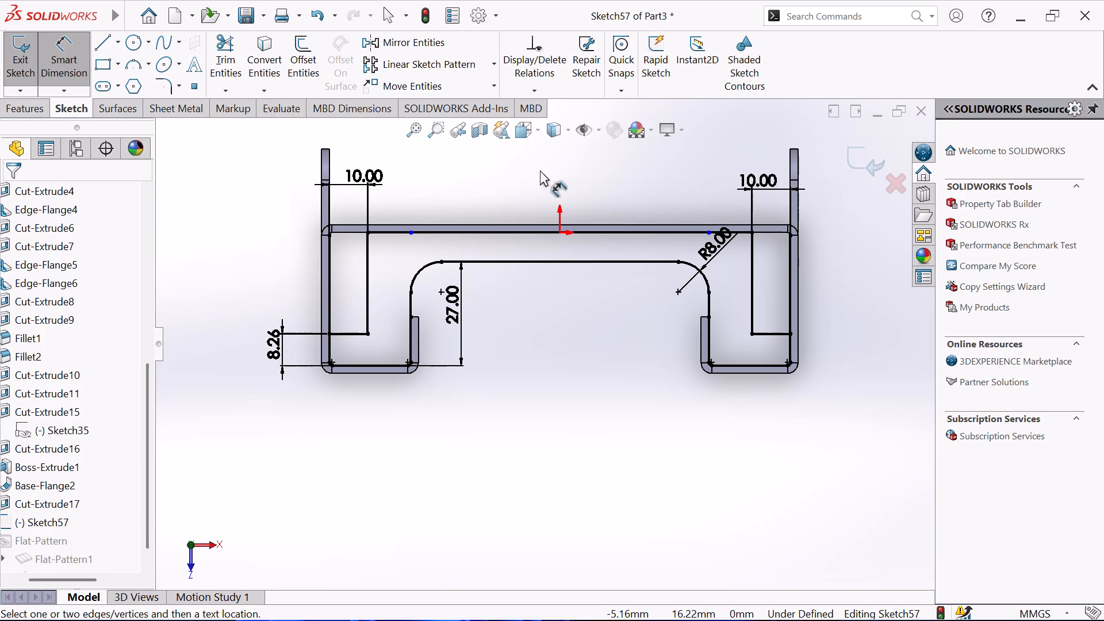
click(647, 221)
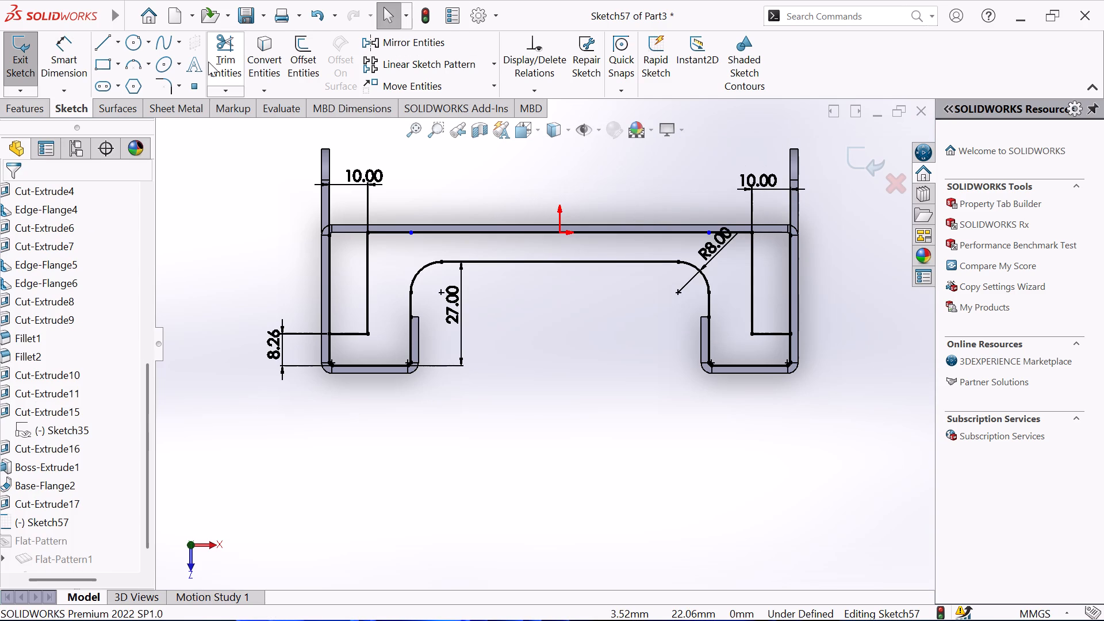
Trim the portions of both side wall lines that extend above the short horizontal lines.
click(218, 40)
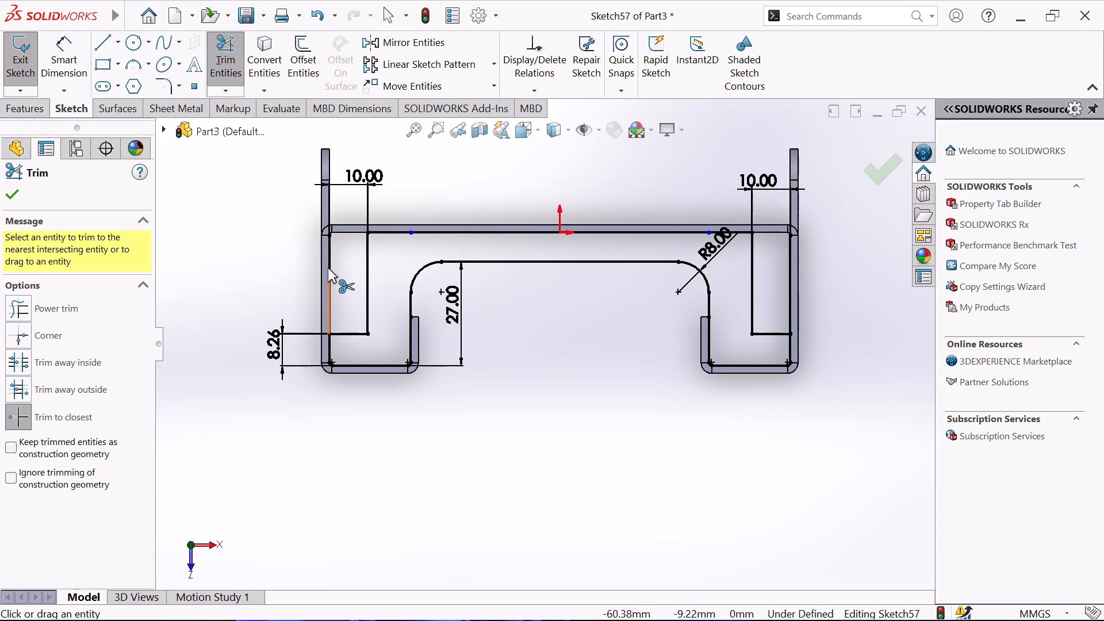
click(327, 267)
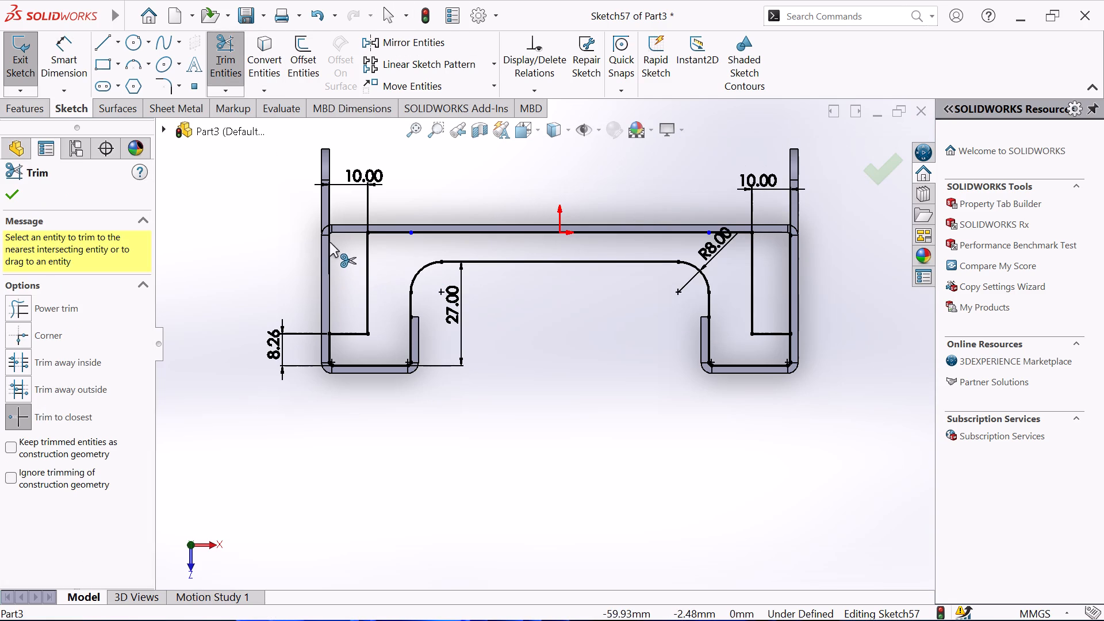
click(329, 242)
click(792, 268)
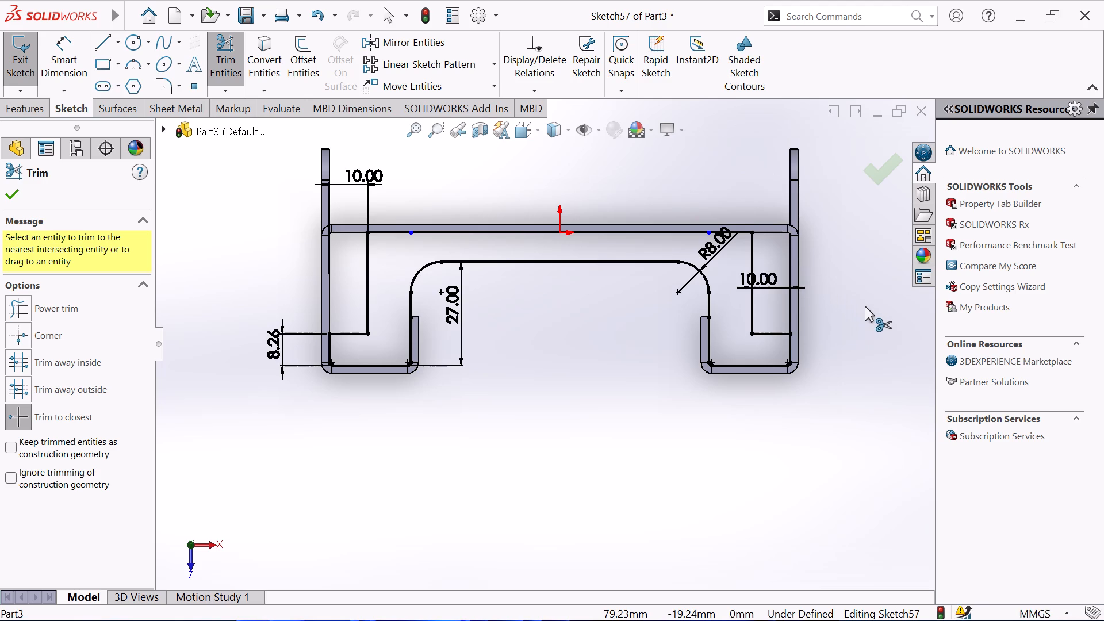
right_click(865, 306)
click(879, 358)
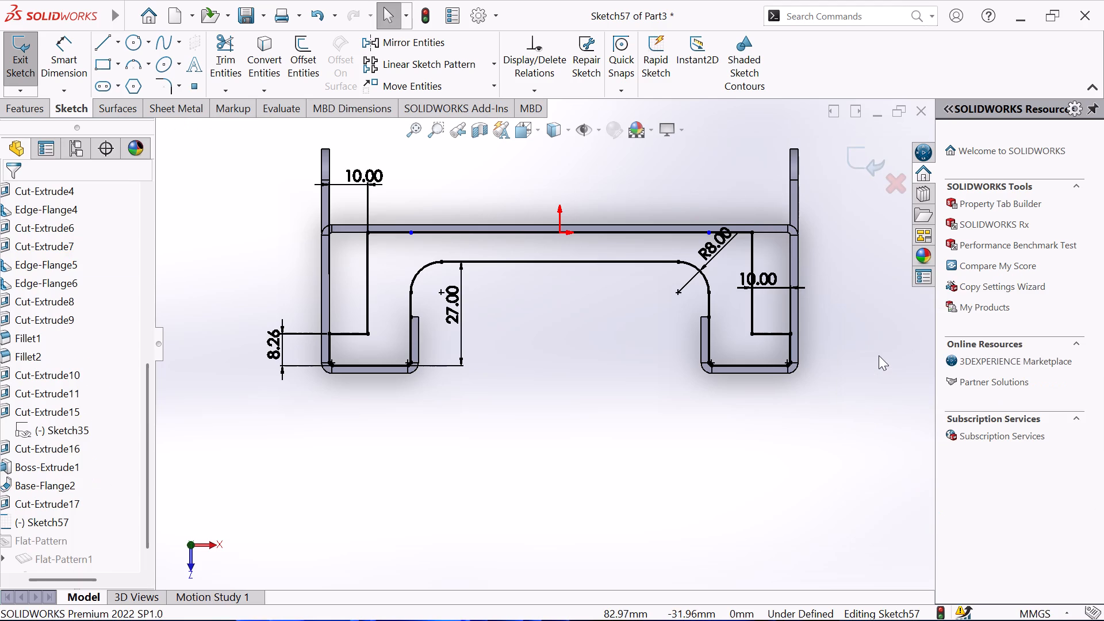
Examine the sketch profile against the bracket's base and hooks from several angles.
middle_drag(858, 312, 863, 237)
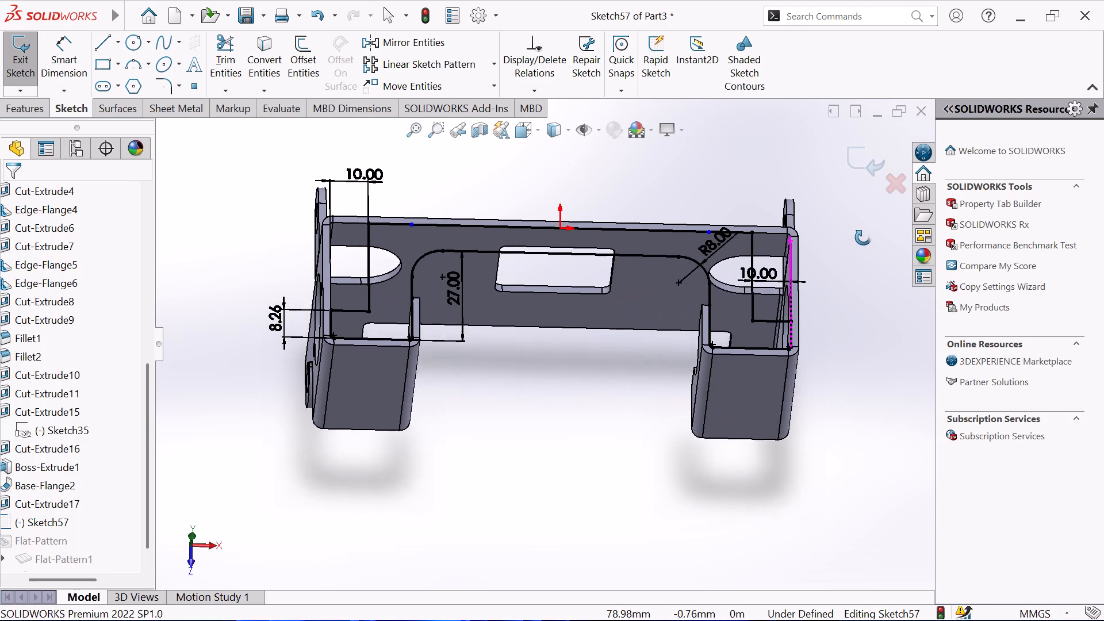
middle_drag(863, 237, 863, 229)
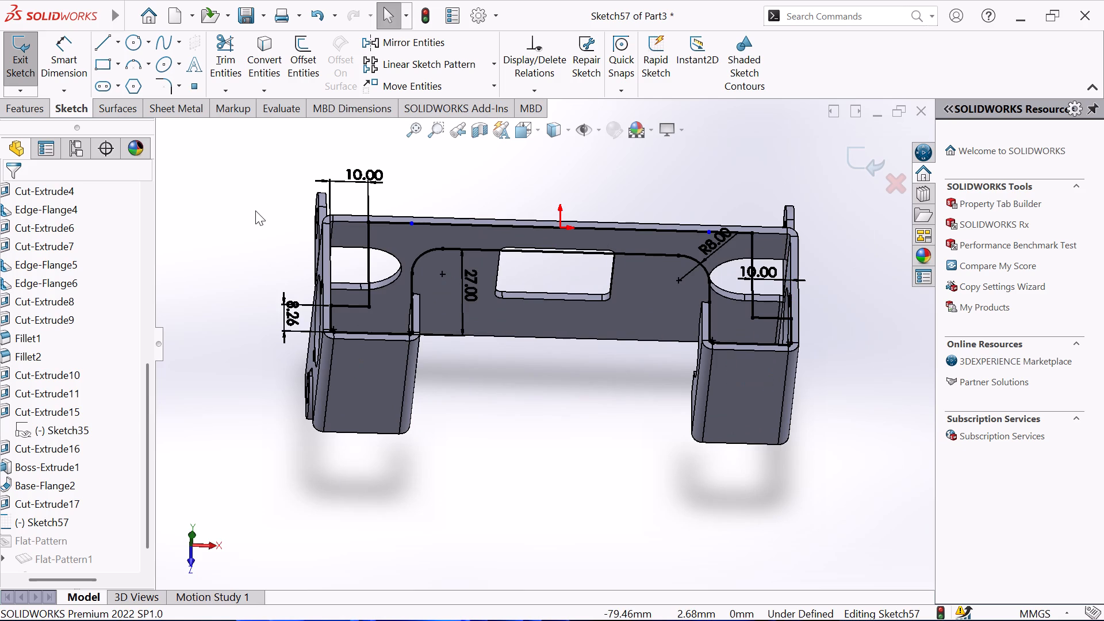
click(25, 107)
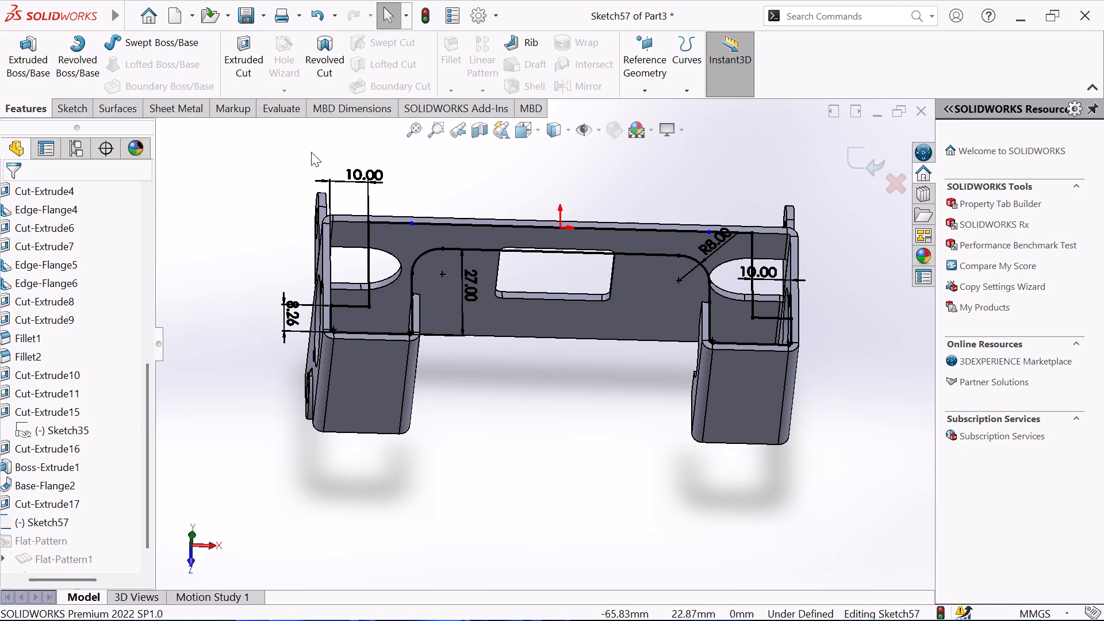
middle_drag(408, 176, 399, 261)
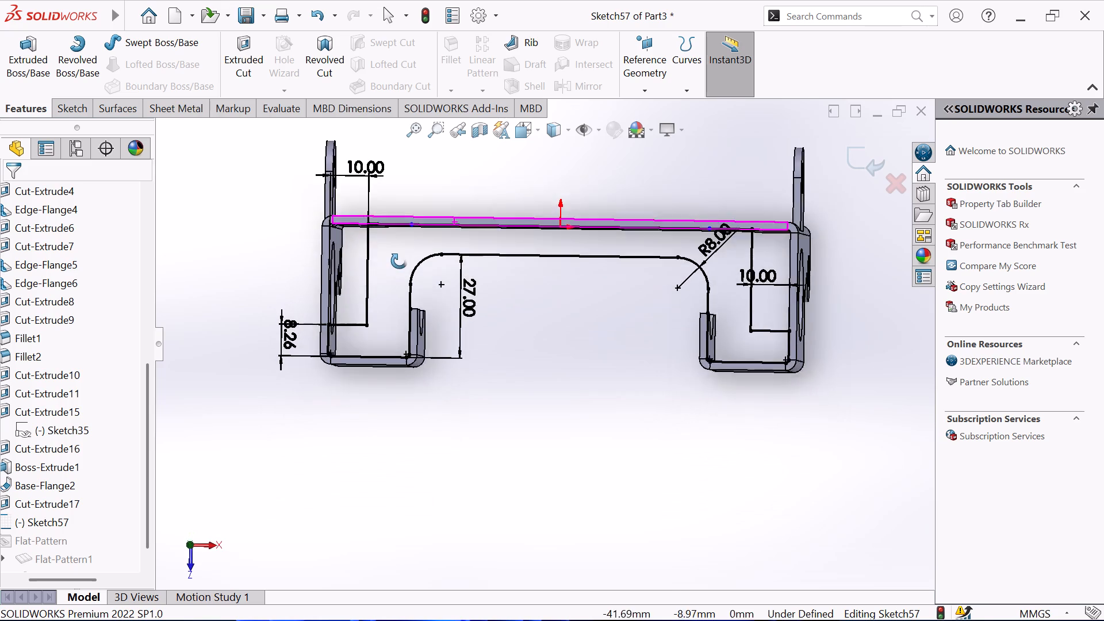
middle_drag(399, 261, 398, 271)
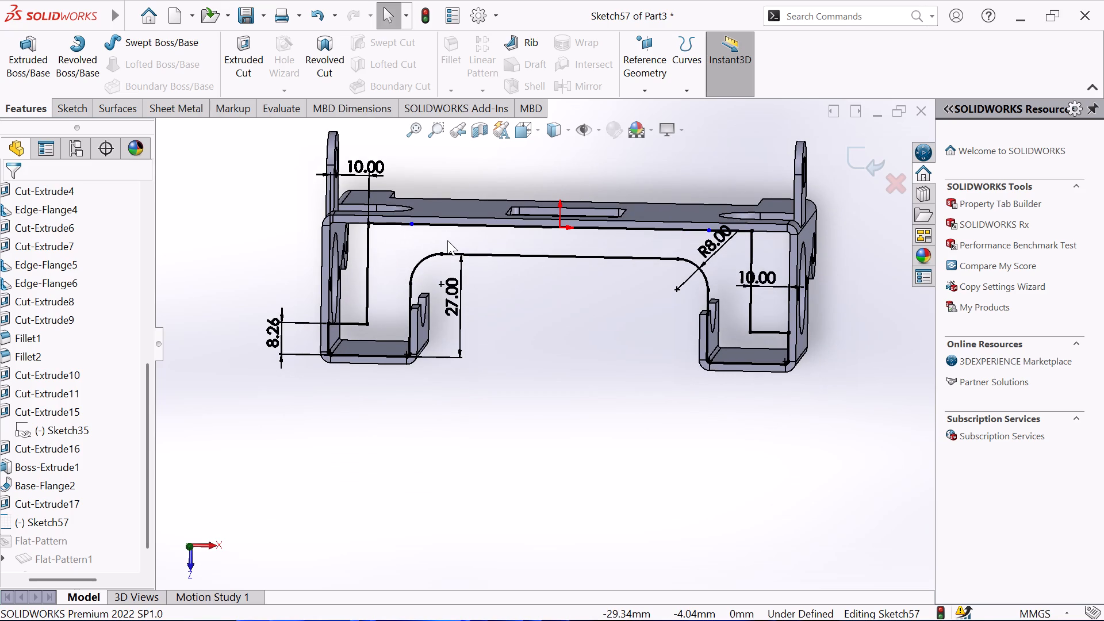
key(ctrl+8)
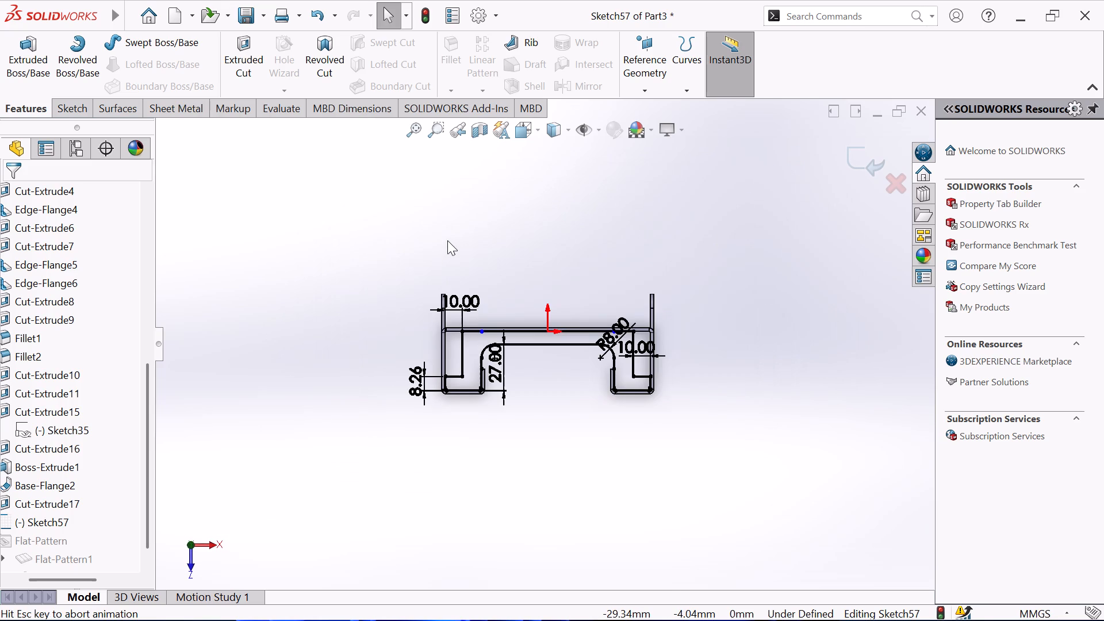
scroll(527, 354, down, 8)
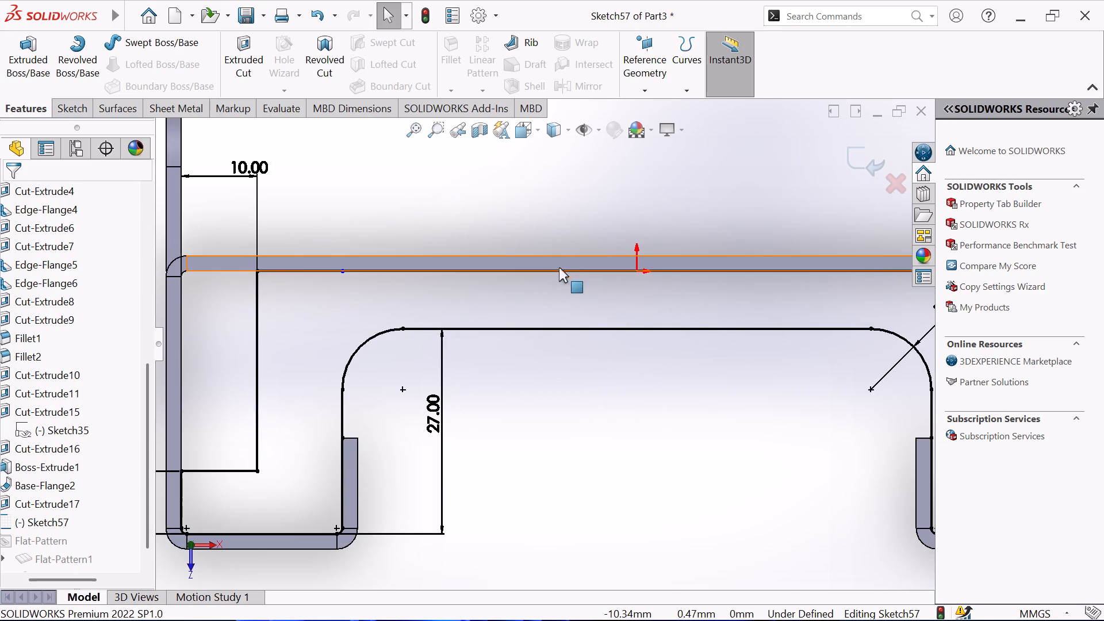
scroll(559, 267, up, 3)
Convert the base flange's outer long edge into a sketch line.
click(646, 294)
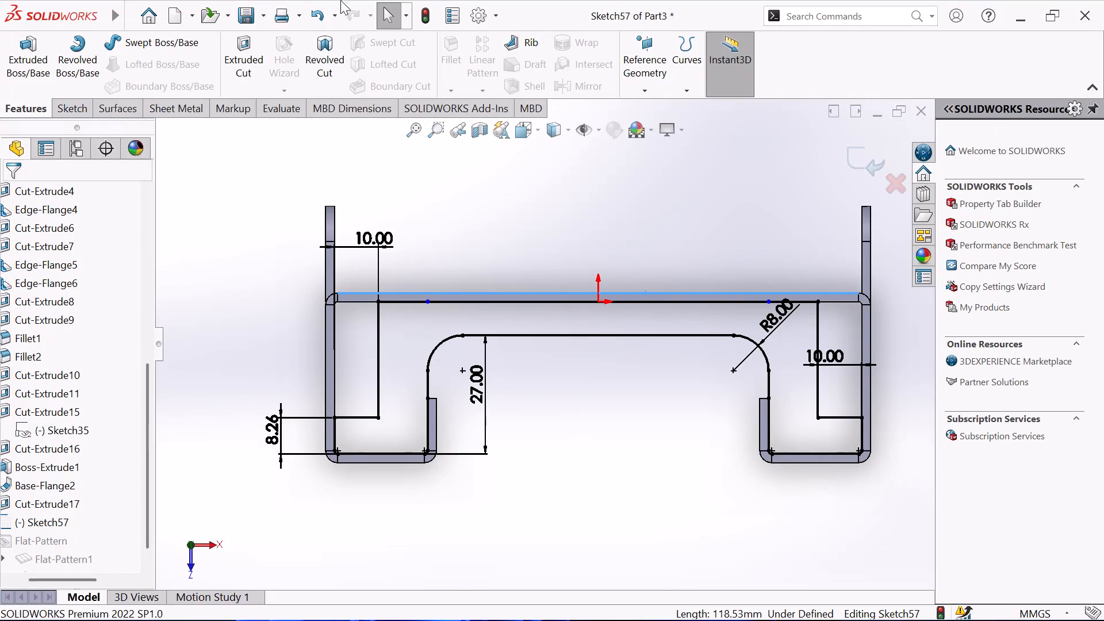
click(76, 101)
click(282, 49)
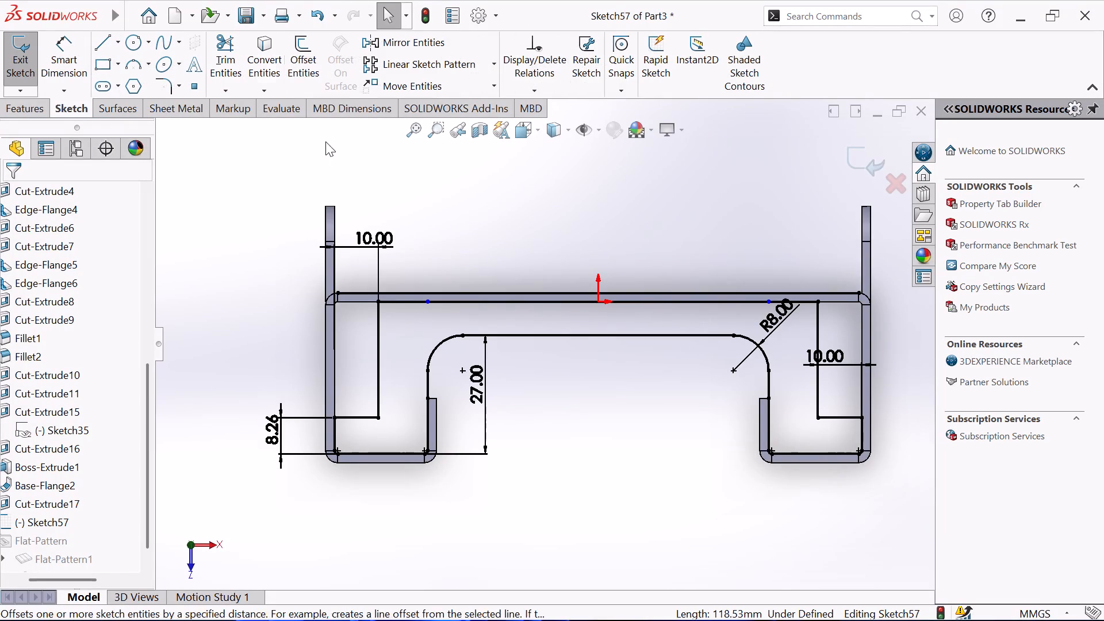
Draw a vertical line about 2 mm long from the upper end of each inner vertical line to the converted outer base edge.
click(97, 44)
click(377, 301)
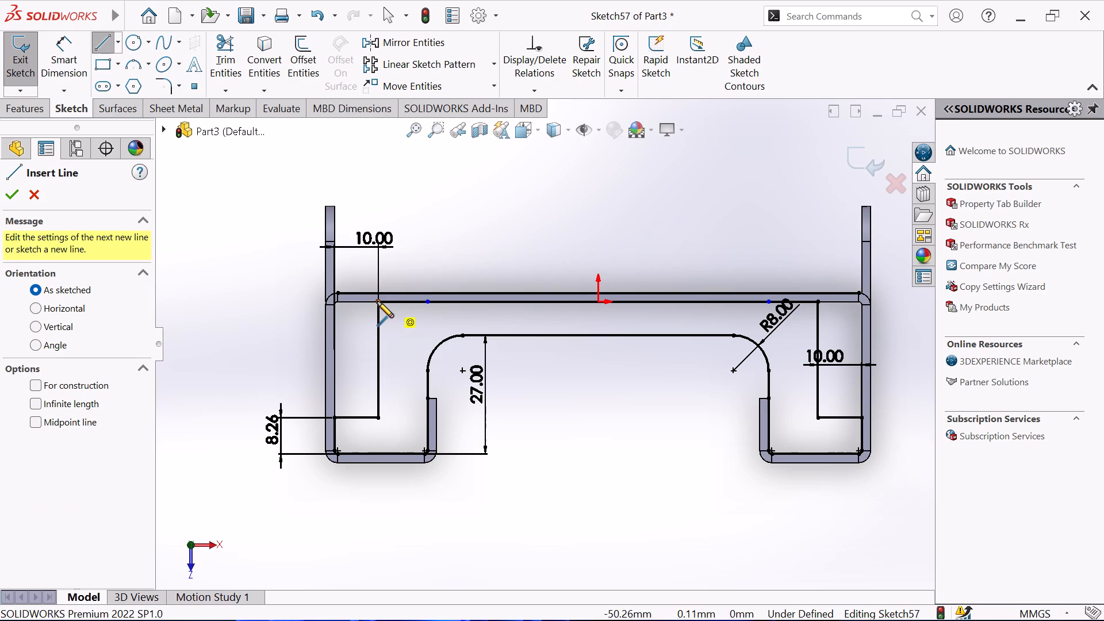
click(377, 294)
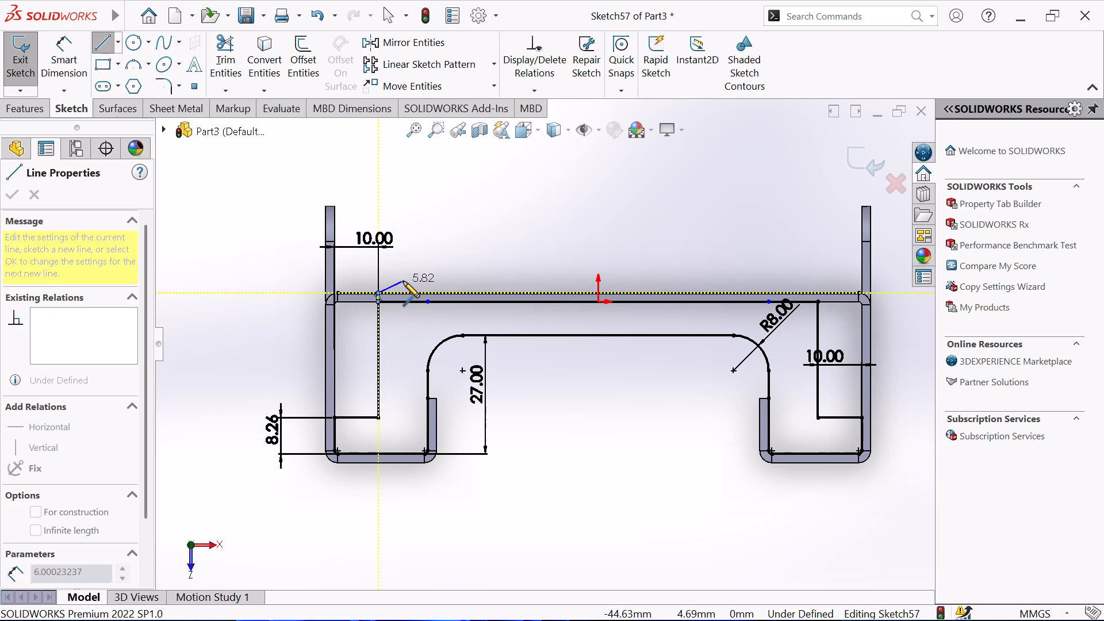
right_click(403, 281)
click(461, 298)
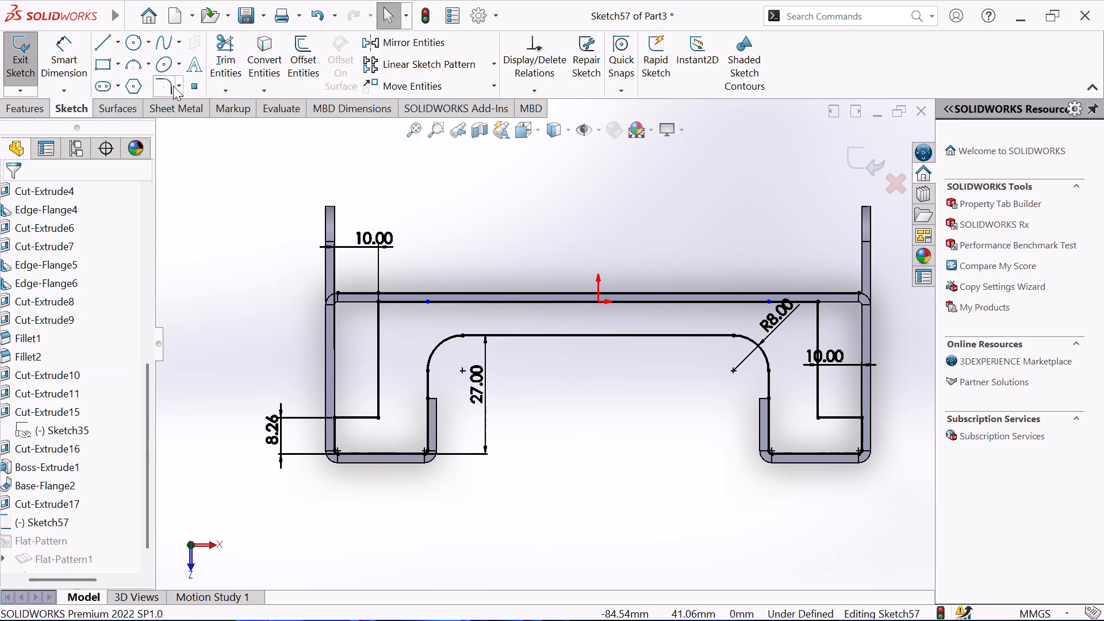
click(98, 41)
scroll(808, 333, down, 2)
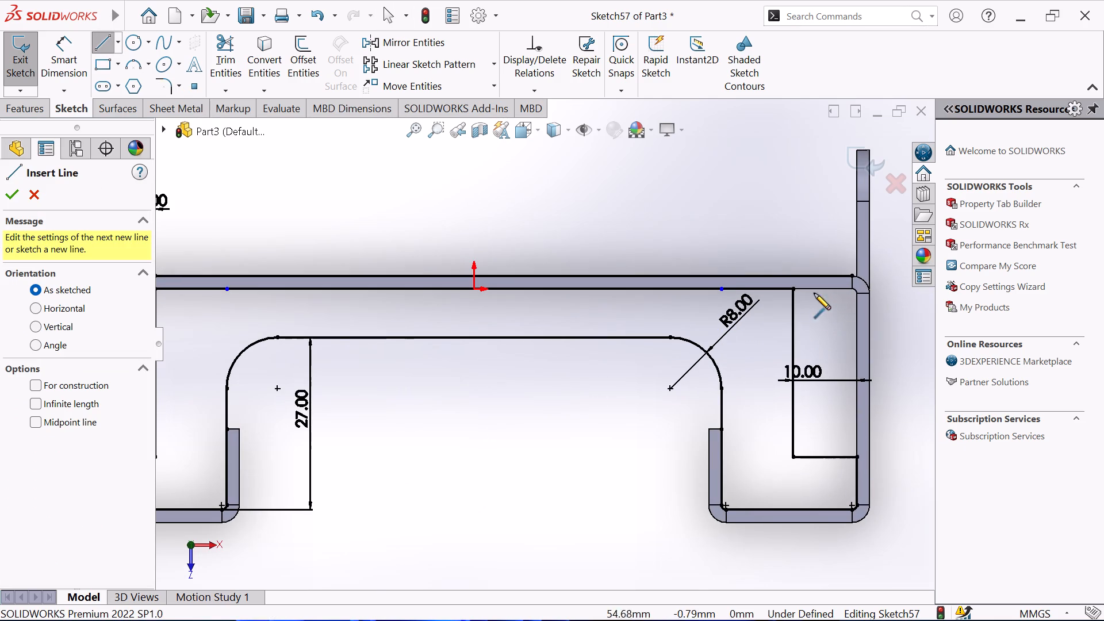
click(793, 291)
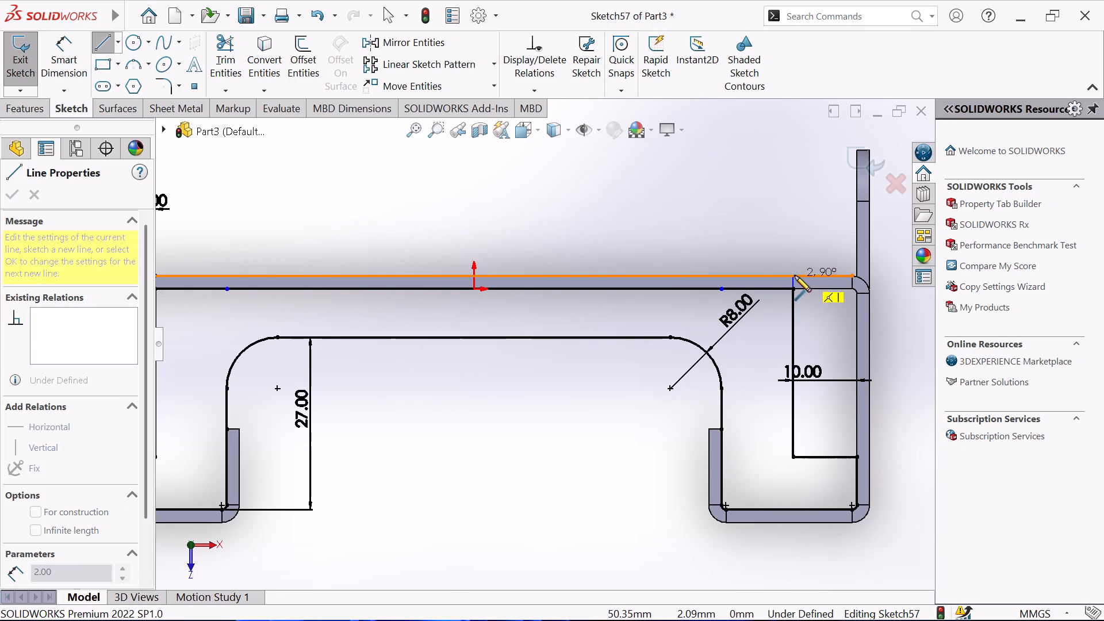
click(794, 276)
right_click(769, 250)
click(799, 268)
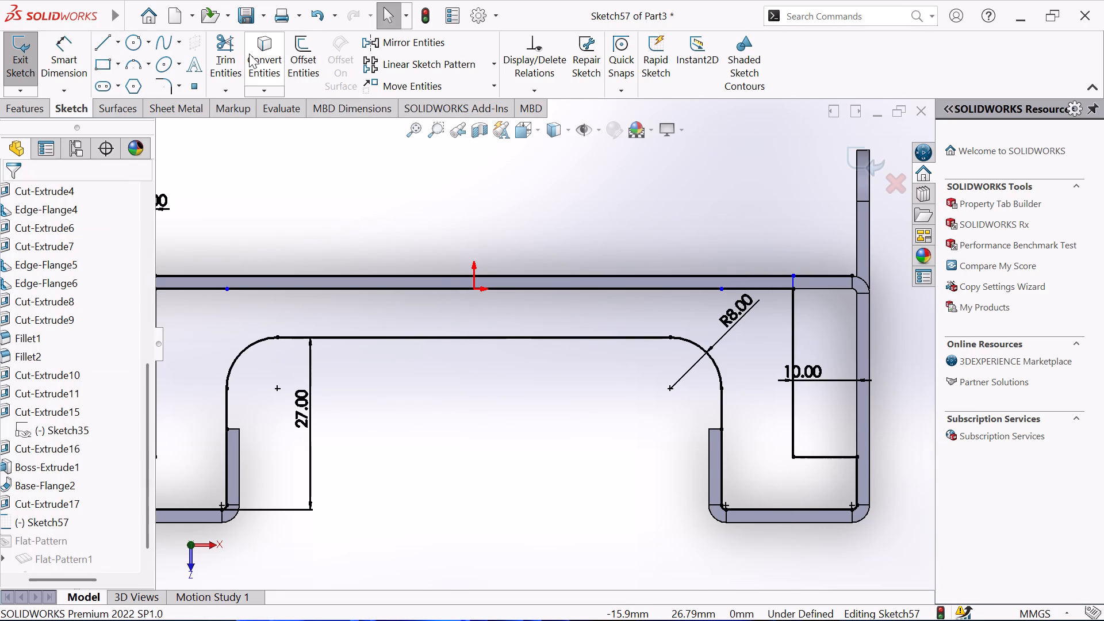
Trim the outer base edge line beyond both vertical lines and remove the converted inner base edge line.
click(223, 53)
click(825, 277)
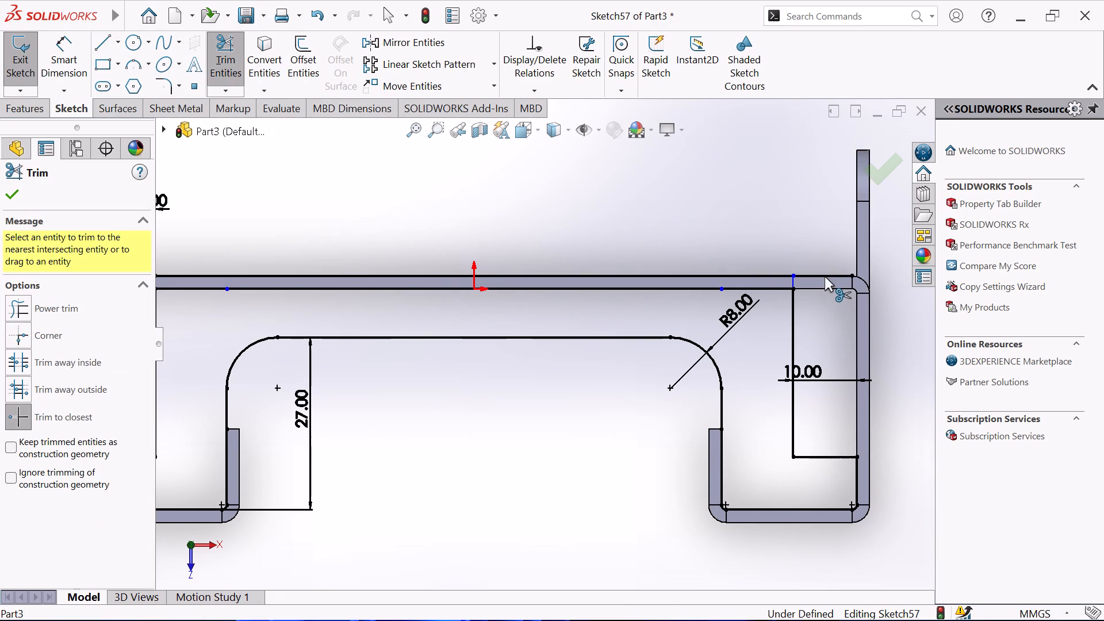
click(735, 287)
click(658, 286)
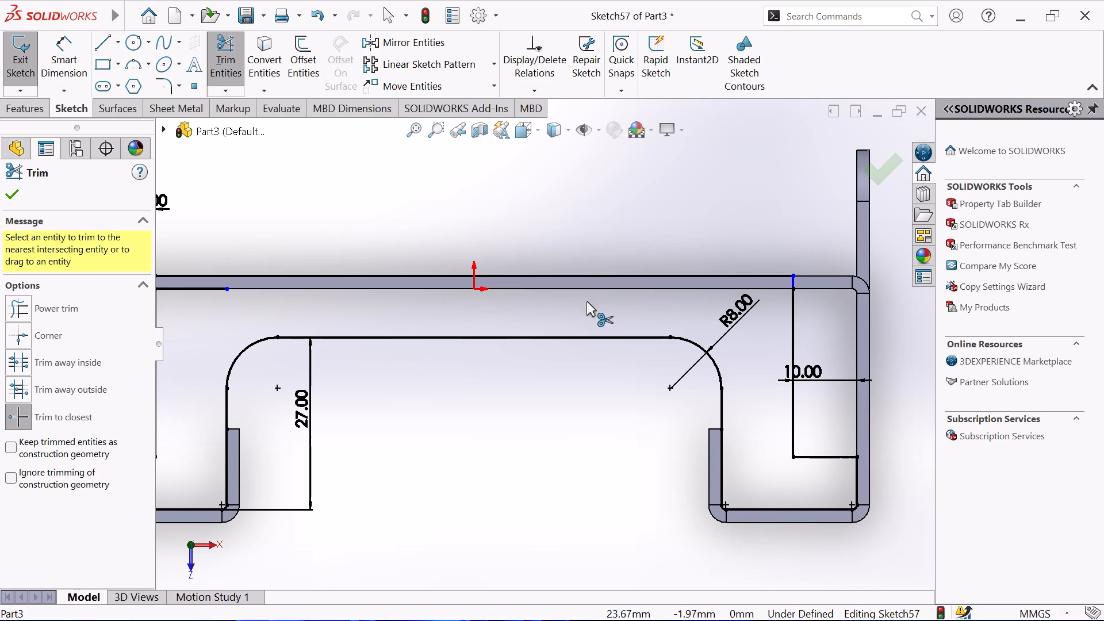
scroll(518, 291, up, 3)
scroll(282, 305, down, 2)
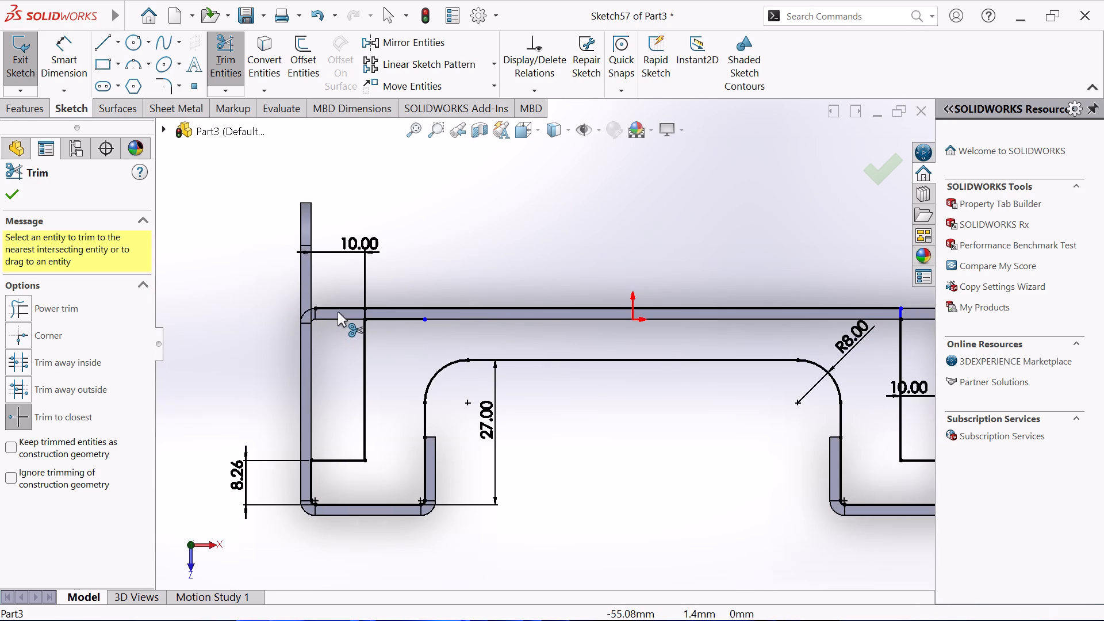
click(338, 309)
click(398, 323)
click(399, 319)
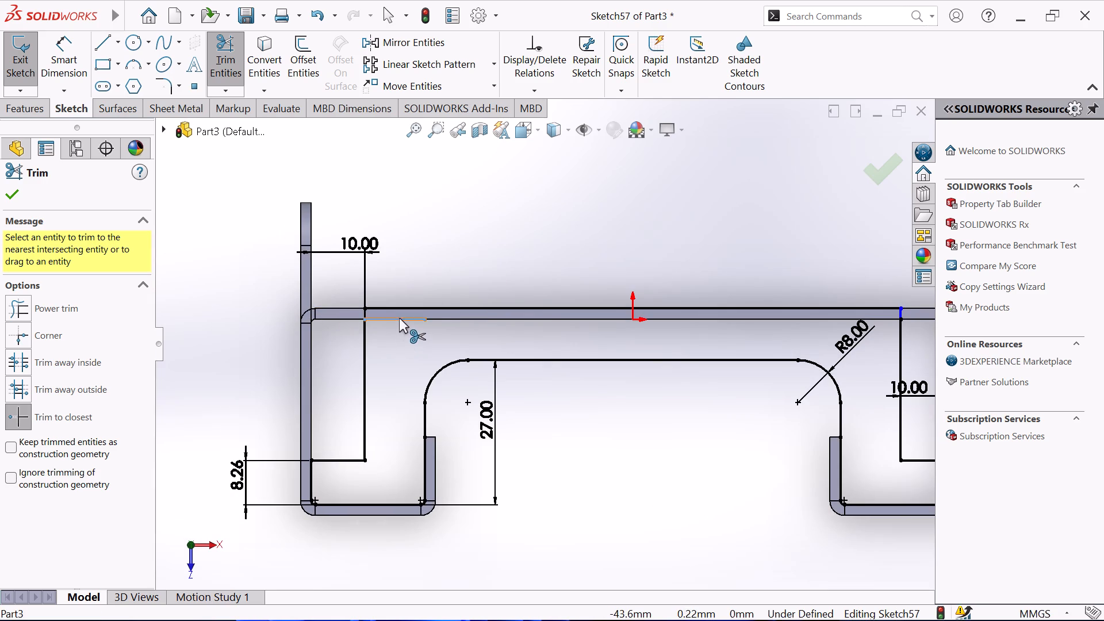
right_click(453, 283)
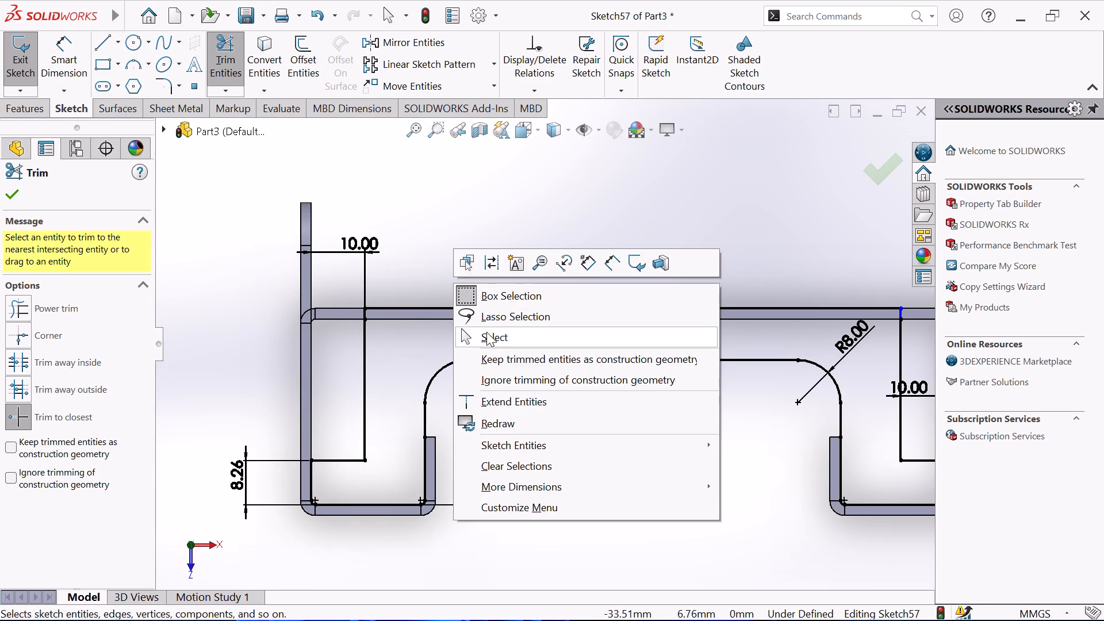
click(486, 334)
Create a 2.00 mm base flange from the closed profile, with merging of the result left off.
scroll(504, 384, up, 2)
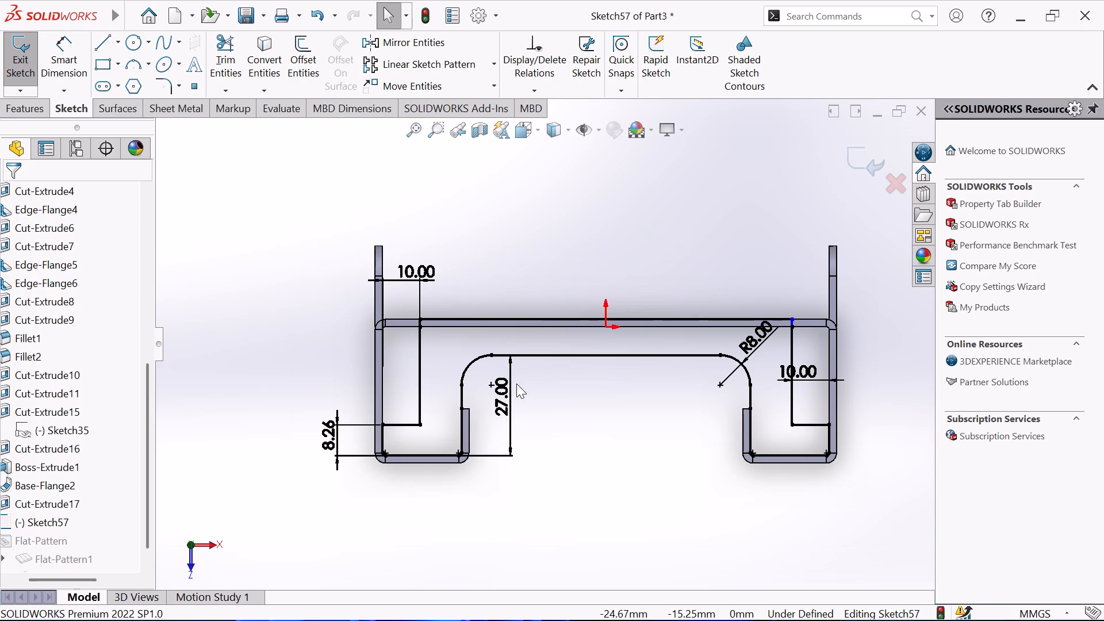
scroll(829, 350, down, 3)
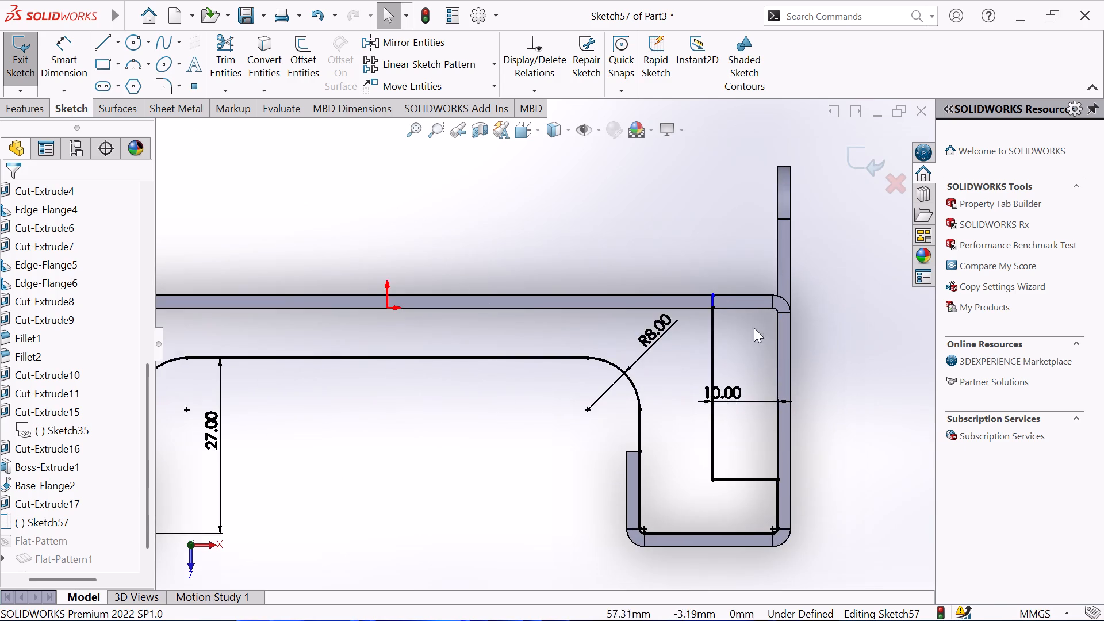
scroll(747, 328, down, 3)
scroll(664, 305, down, 3)
scroll(589, 305, up, 3)
scroll(544, 339, up, 3)
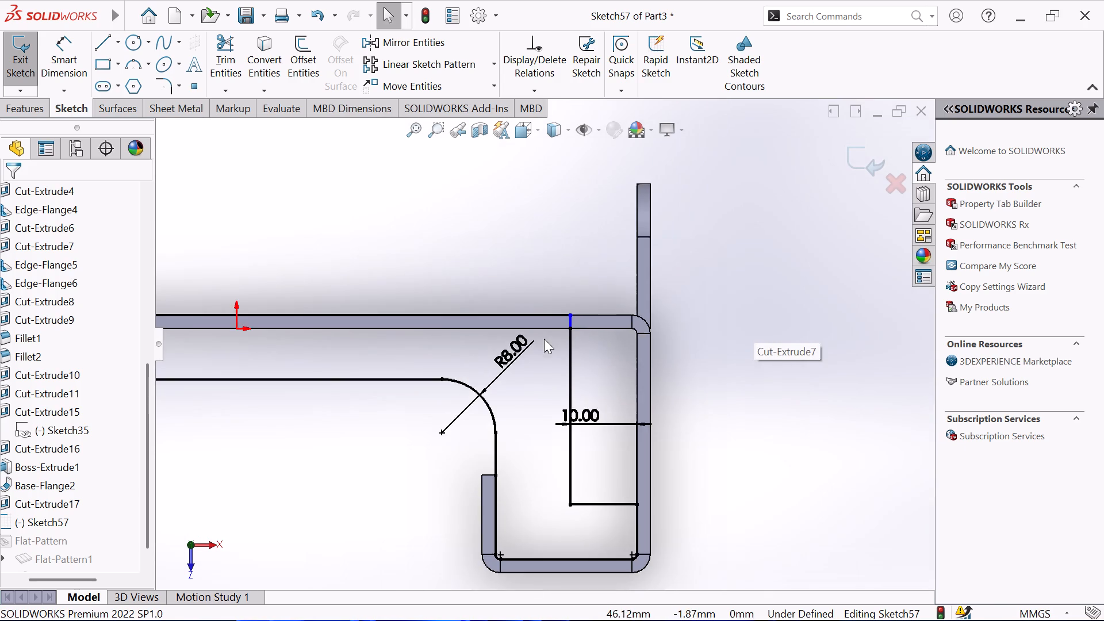
scroll(540, 341, up, 4)
middle_drag(419, 365, 453, 273)
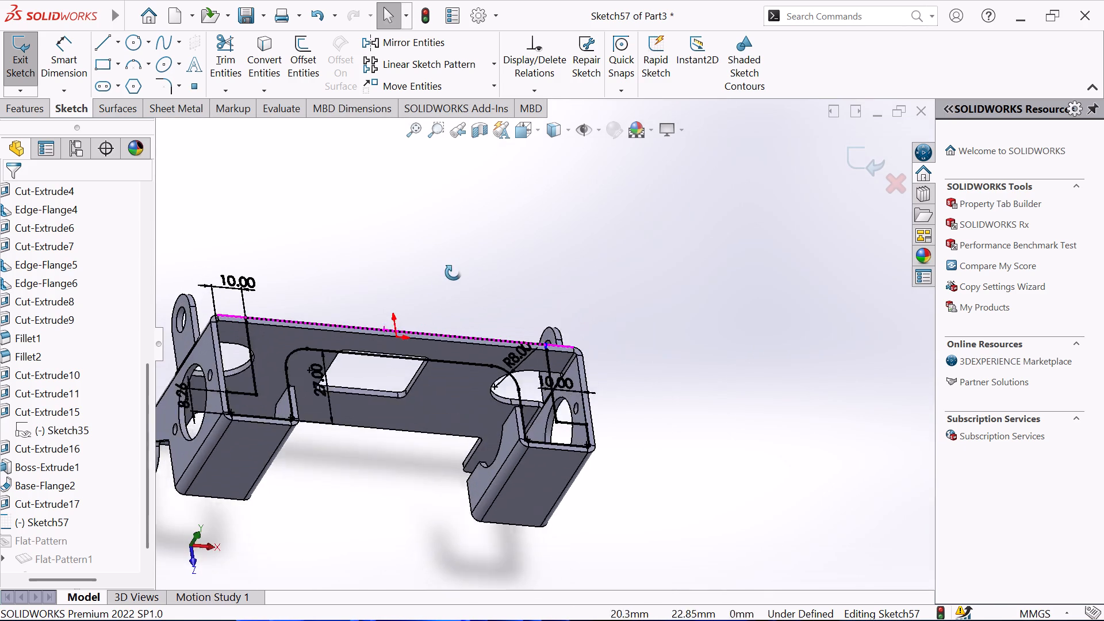
middle_drag(453, 273, 459, 259)
middle_click(459, 259)
middle_click(459, 259)
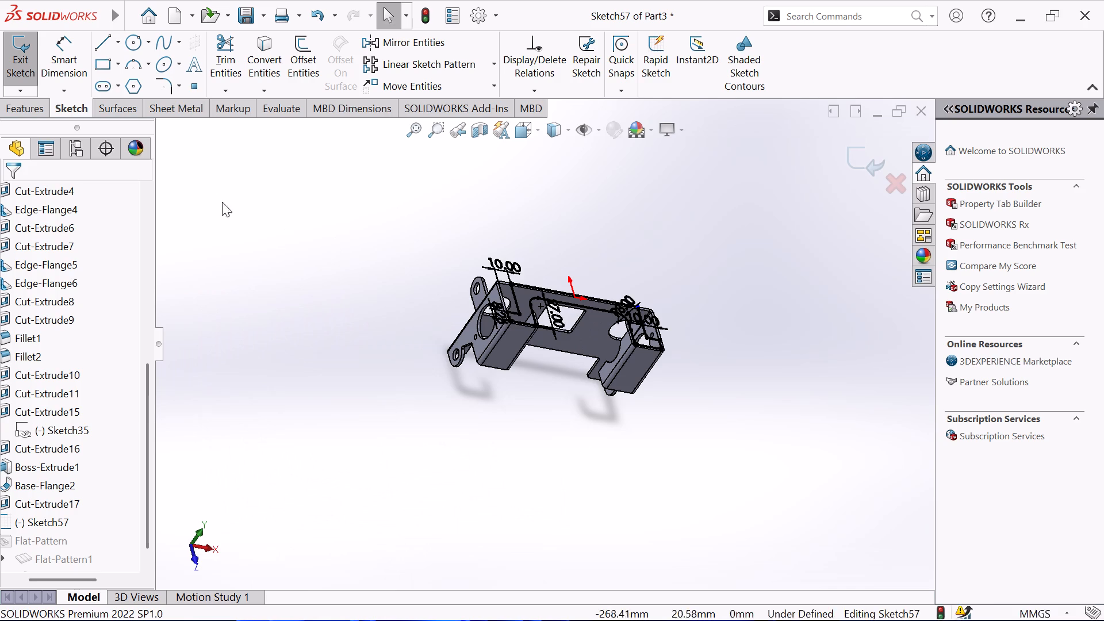
click(191, 106)
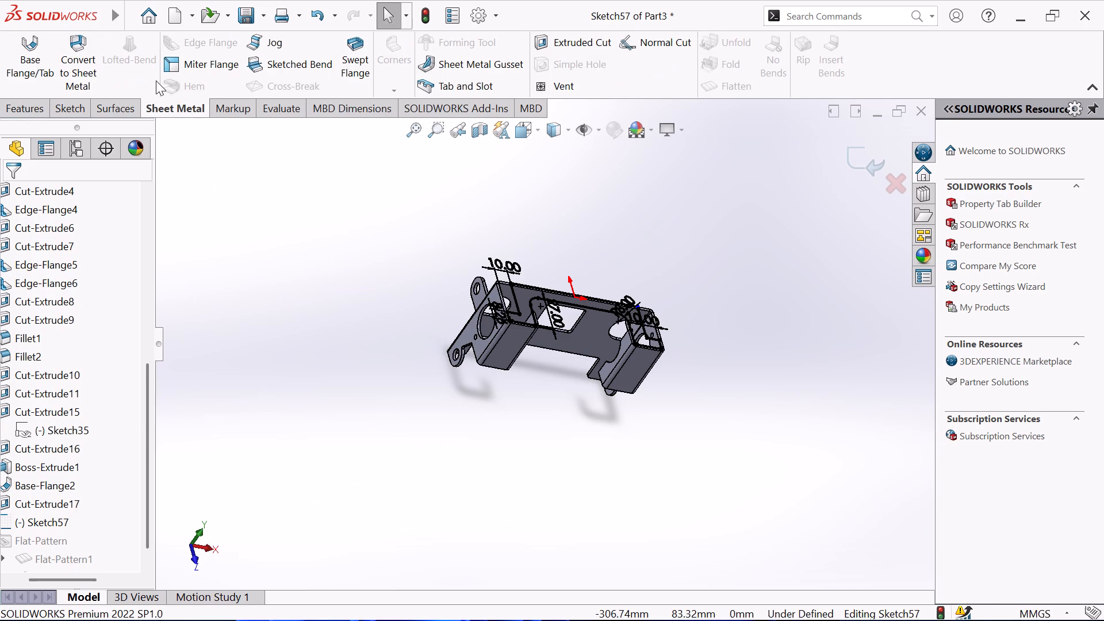
click(37, 62)
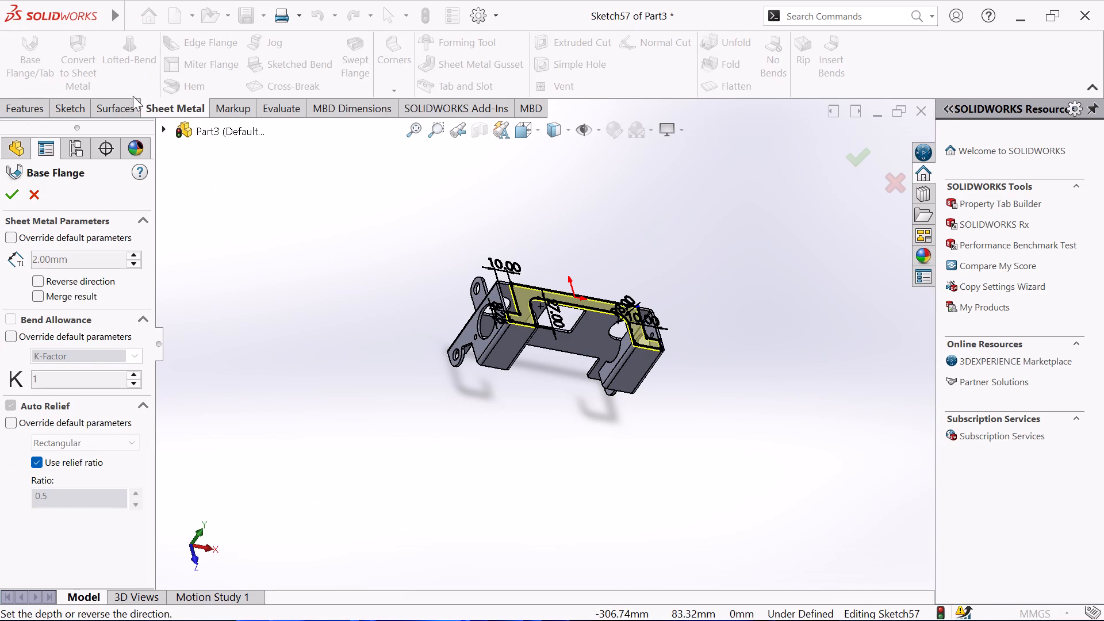
click(5, 185)
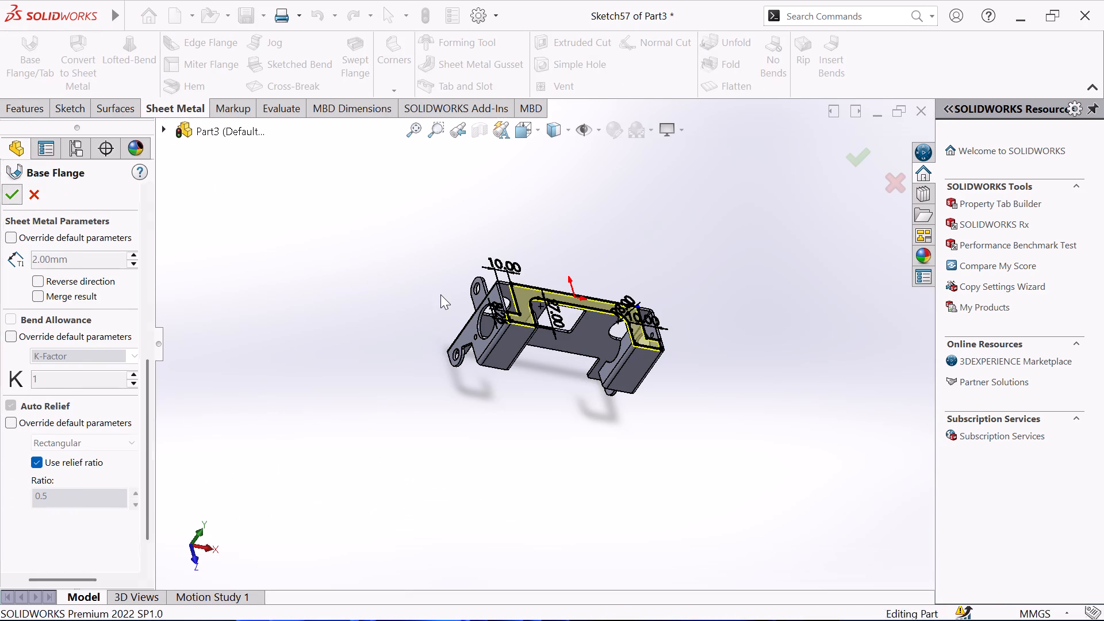
middle_drag(441, 293, 240, 249)
click(291, 355)
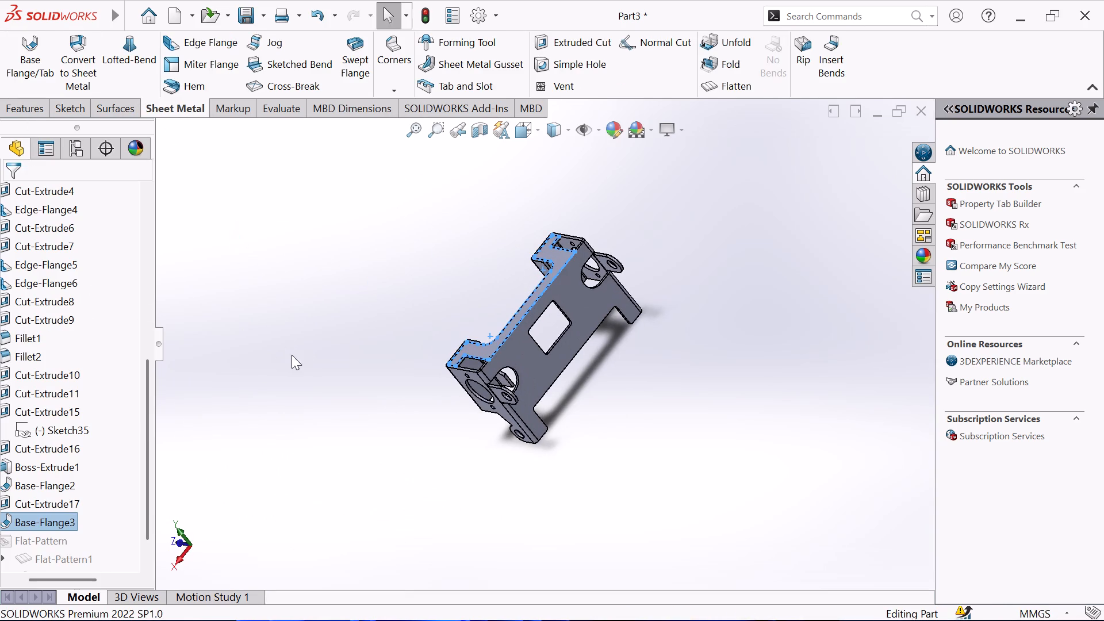
Examine how the new flange meets the hooks, lugs and base of the bracket from several angles.
middle_drag(388, 279, 523, 375)
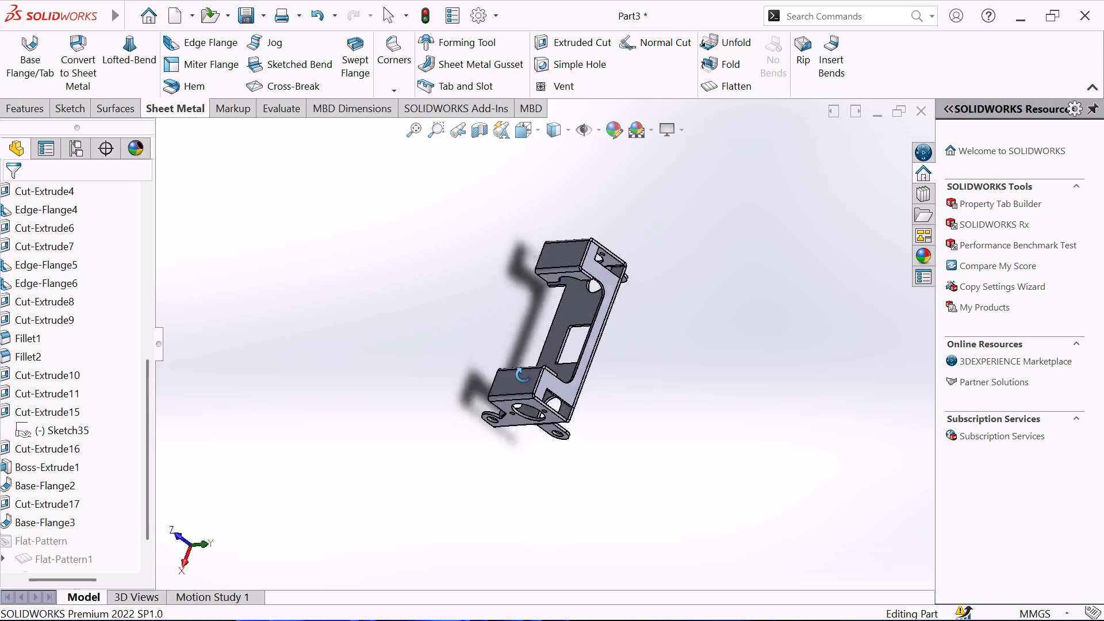
middle_drag(523, 375, 645, 342)
middle_drag(643, 339, 480, 234)
scroll(616, 374, down, 3)
middle_drag(570, 311, 566, 227)
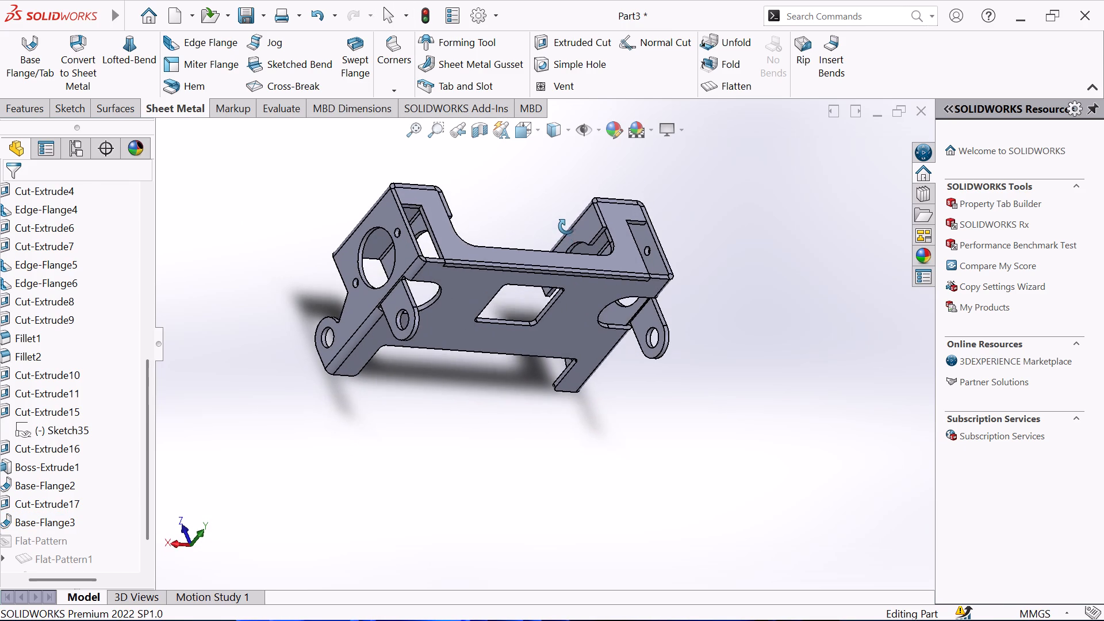
middle_drag(566, 227, 566, 222)
scroll(563, 240, down, 2)
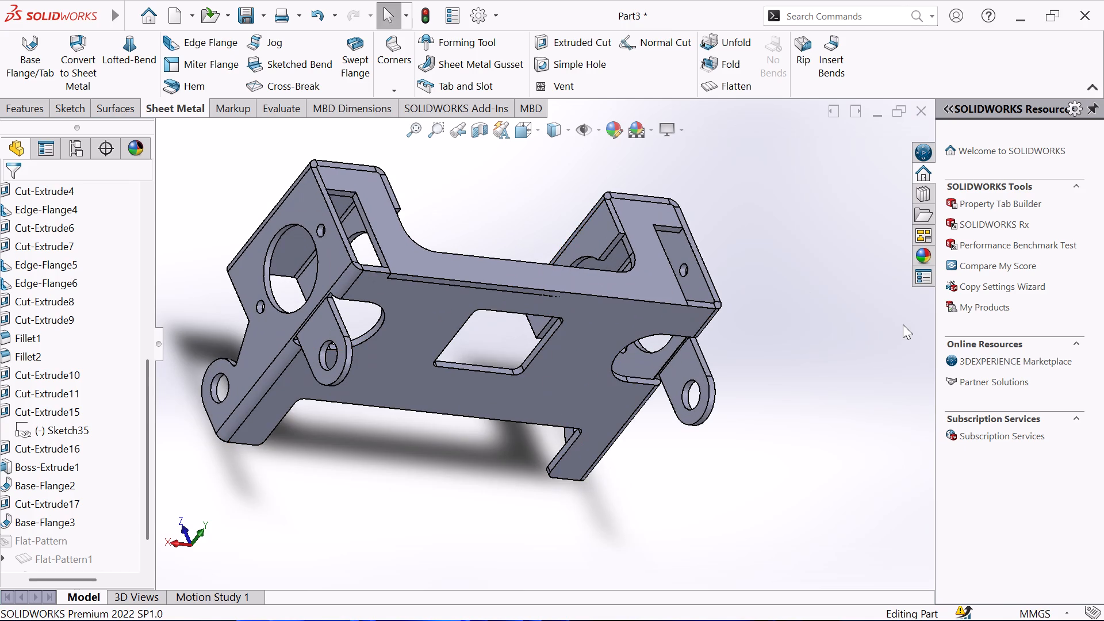
click(903, 324)
scroll(743, 319, up, 2)
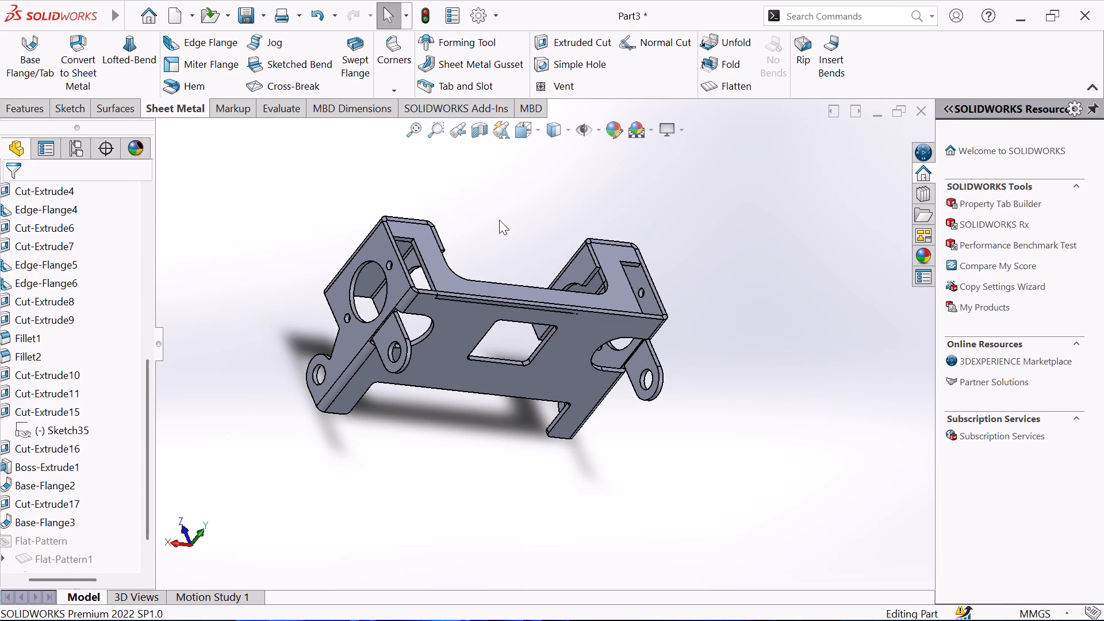
scroll(14, 380, down, 2)
middle_drag(186, 421, 189, 423)
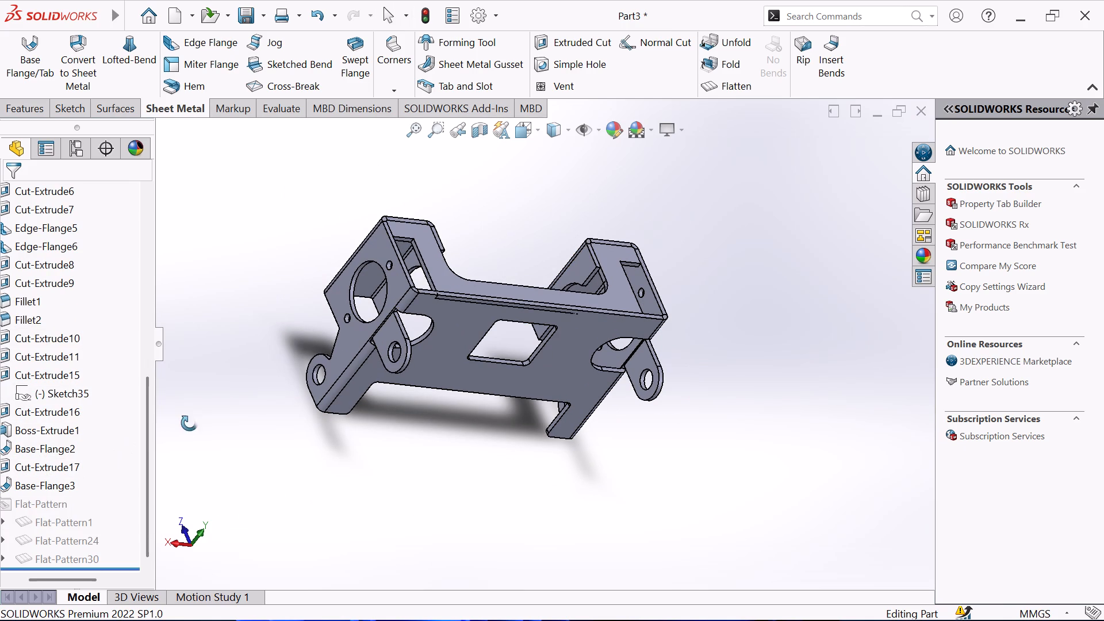
middle_drag(189, 423, 256, 556)
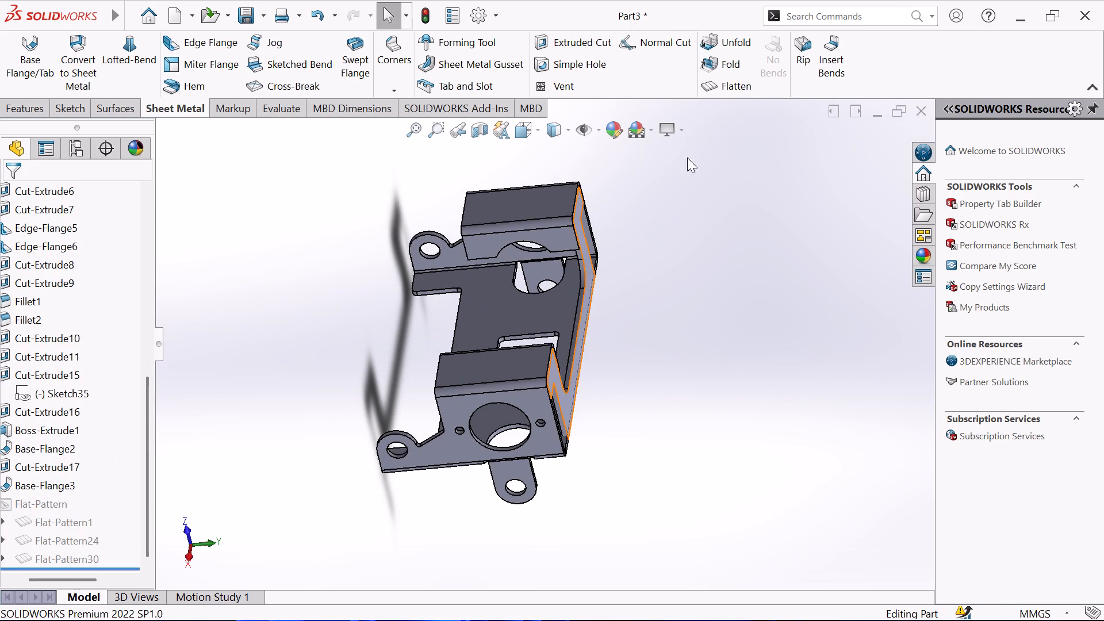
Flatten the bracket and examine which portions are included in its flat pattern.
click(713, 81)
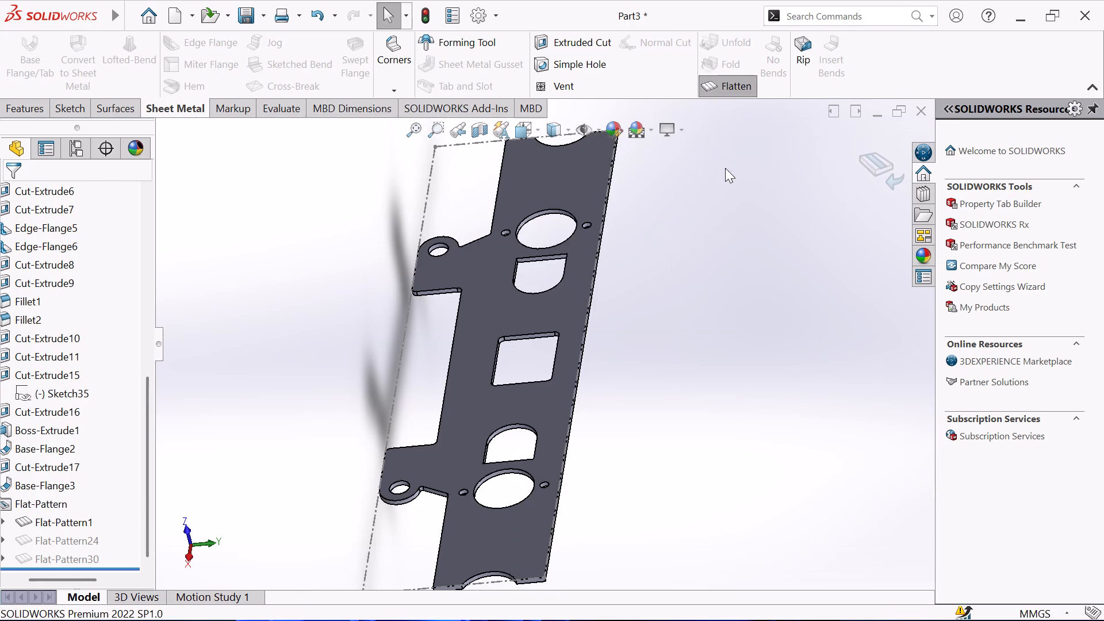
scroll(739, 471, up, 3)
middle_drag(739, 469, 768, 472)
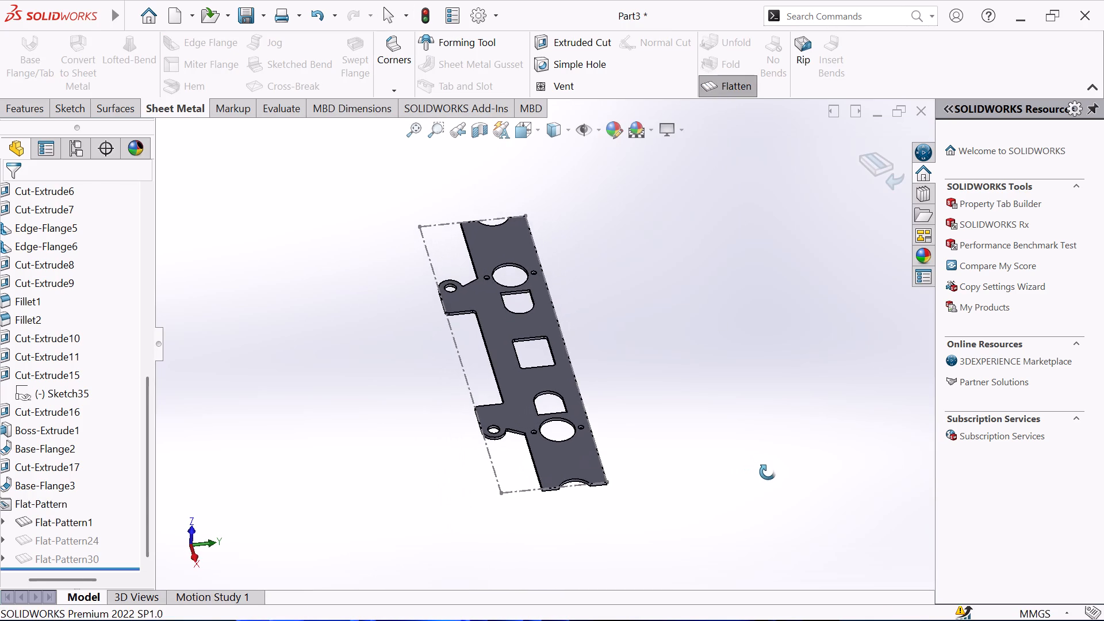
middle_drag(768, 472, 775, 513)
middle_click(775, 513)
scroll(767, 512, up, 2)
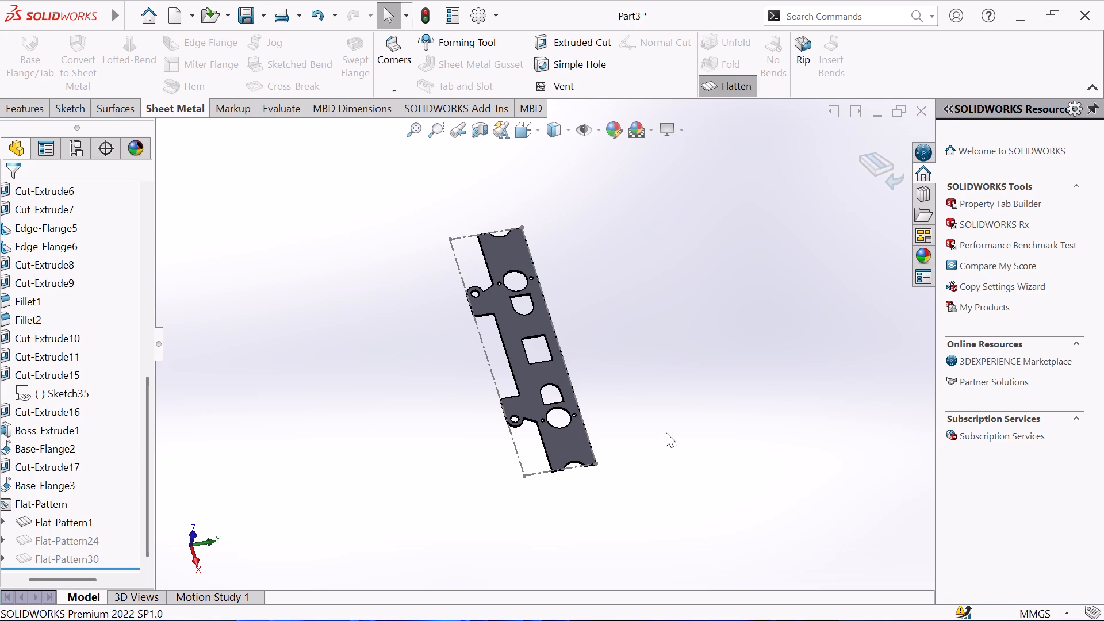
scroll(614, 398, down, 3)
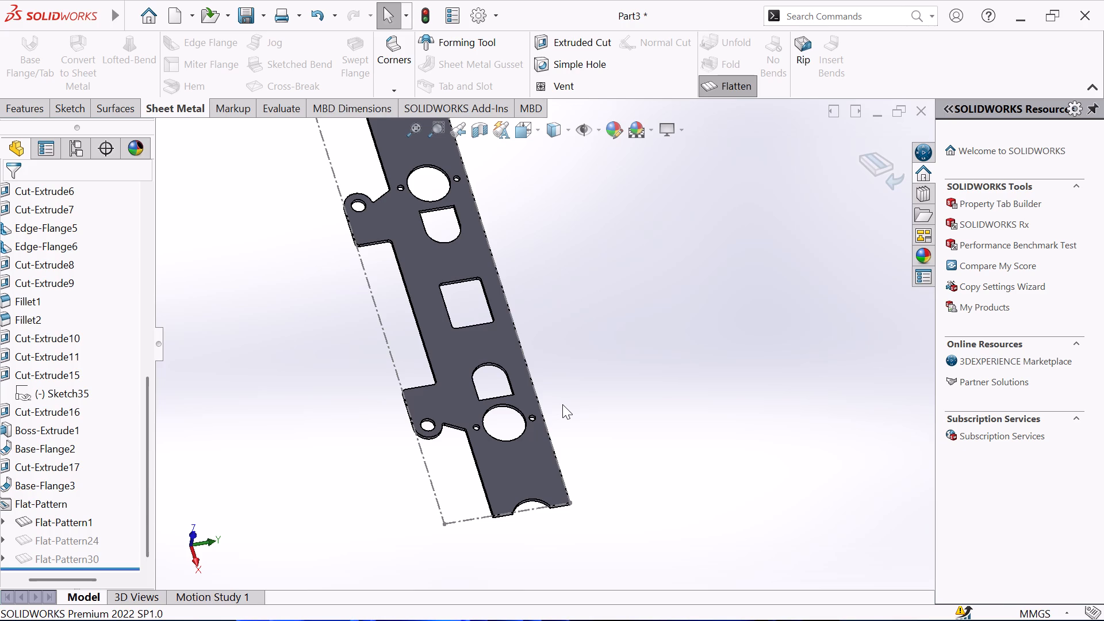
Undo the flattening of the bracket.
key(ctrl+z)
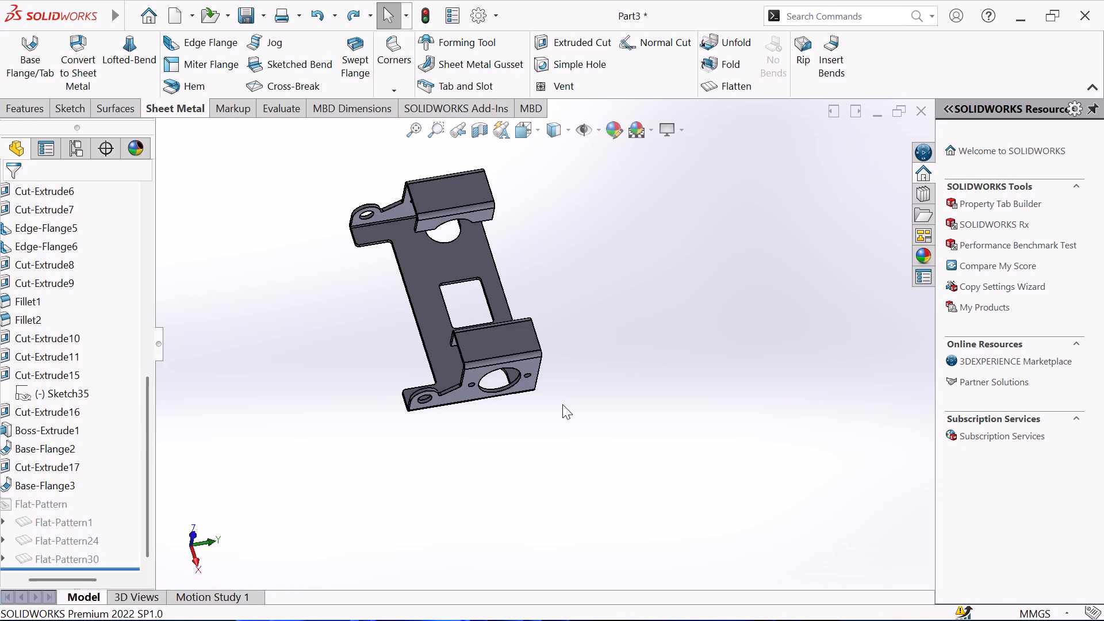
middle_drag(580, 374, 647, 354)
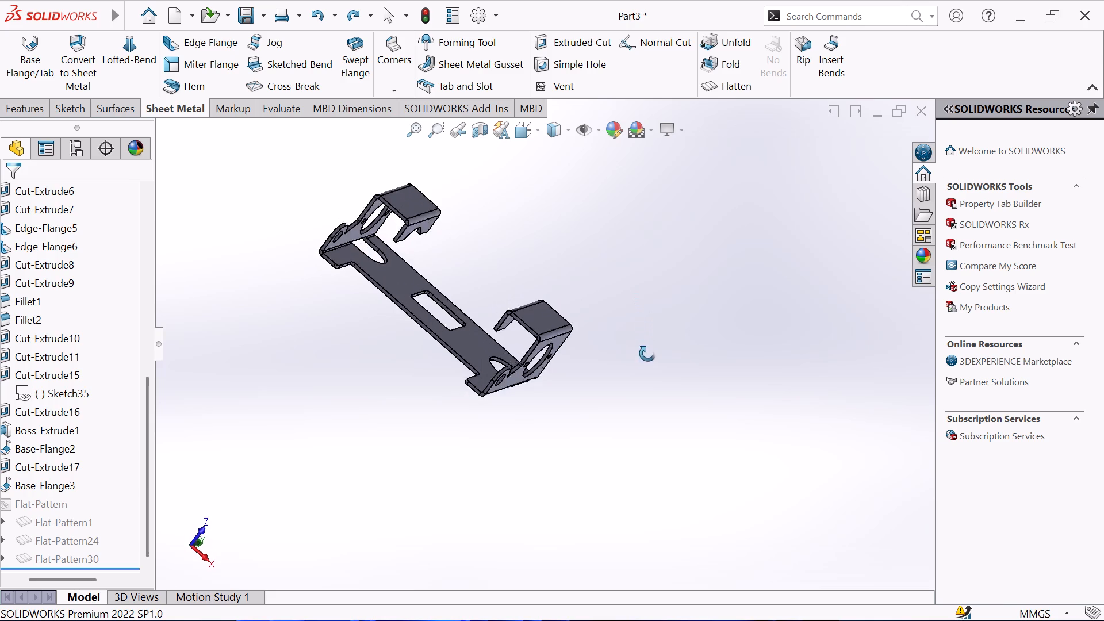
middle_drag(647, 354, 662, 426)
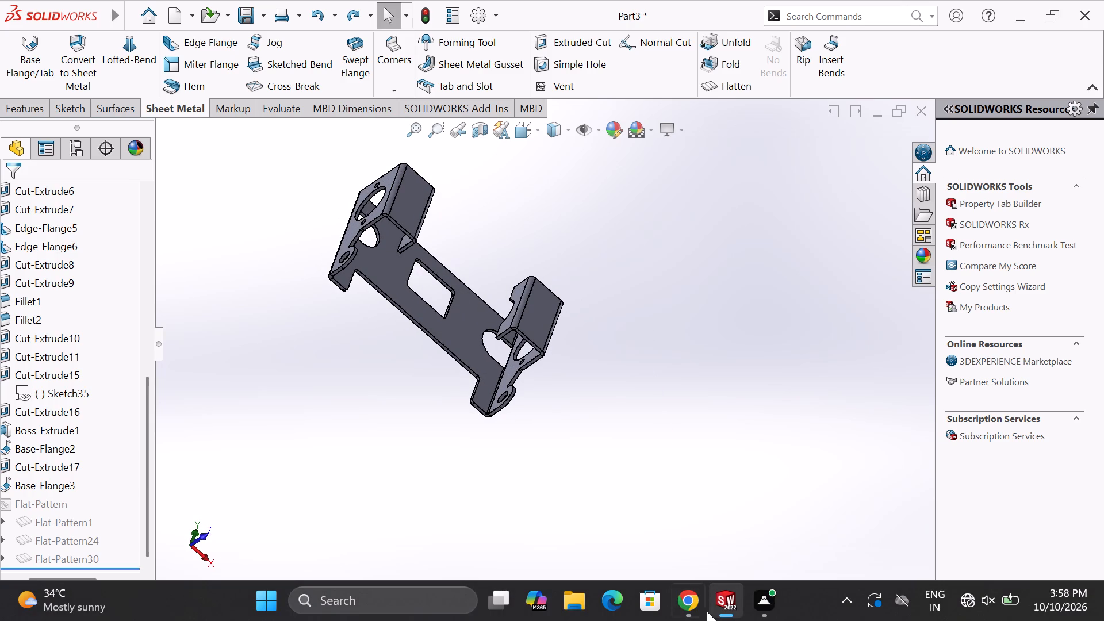
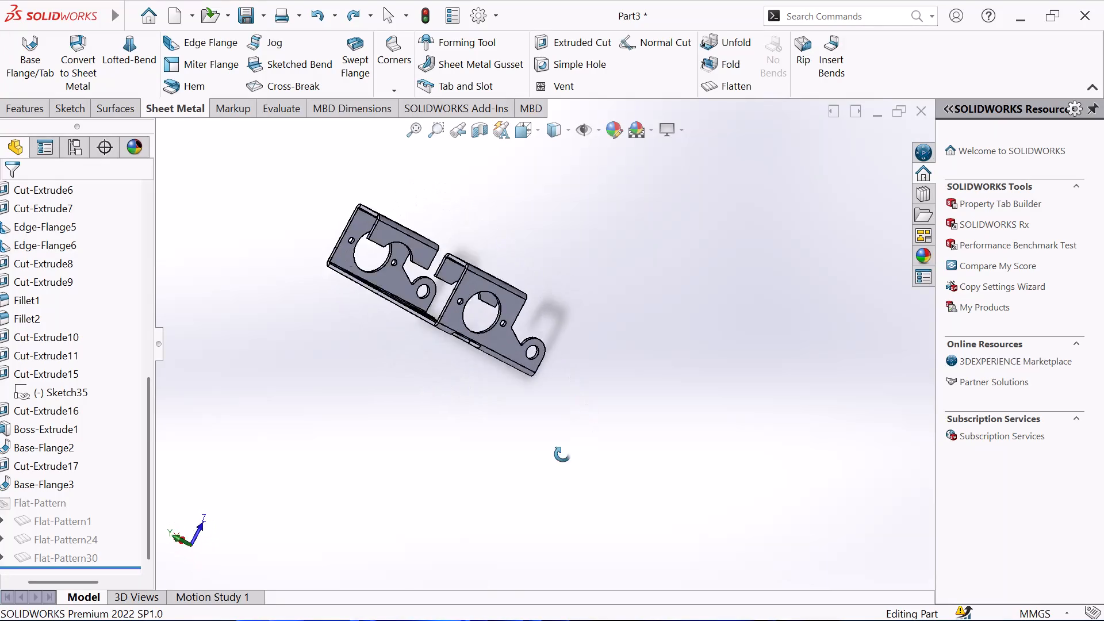
Undo the most recent base flange.
scroll(438, 470, up, 1)
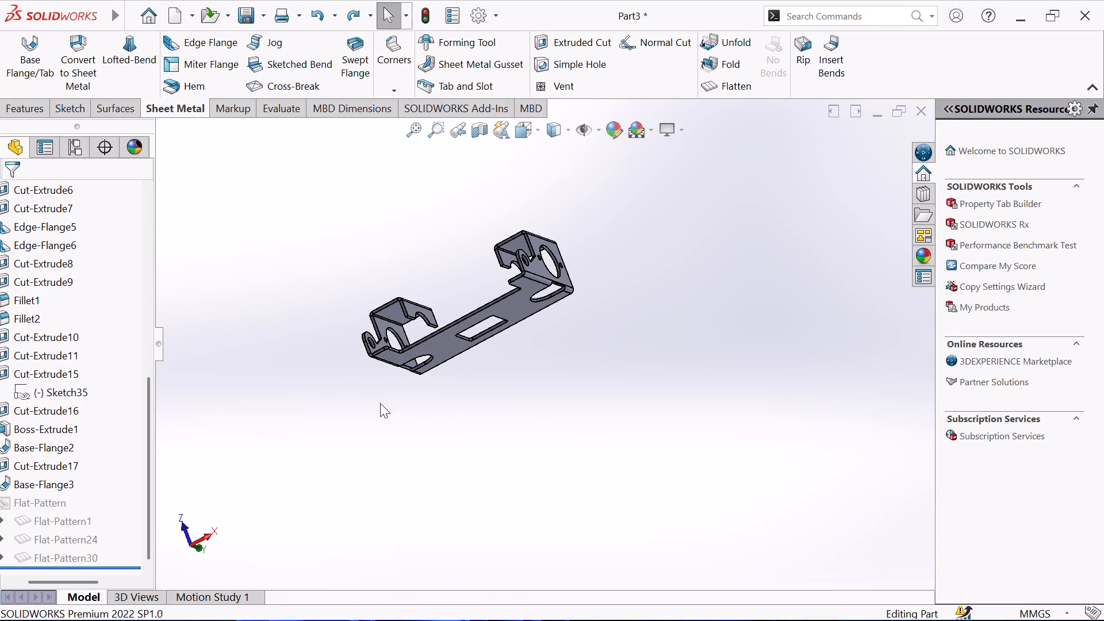
key(ctrl+z)
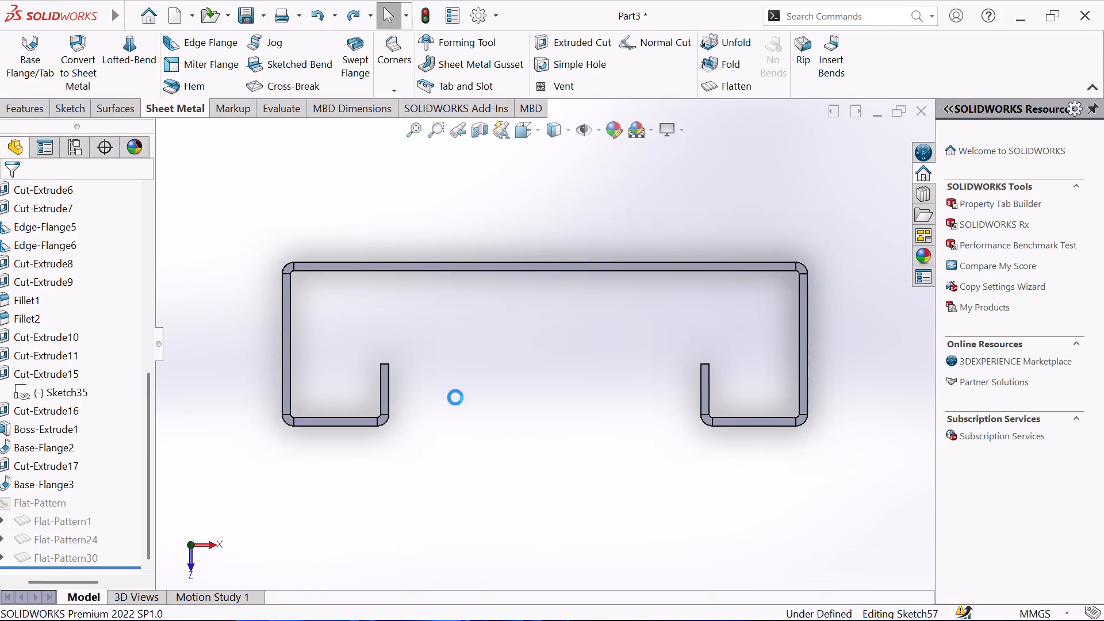
Delete all entities and dimensions of the base flange's profile sketch.
middle_drag(454, 328, 534, 321)
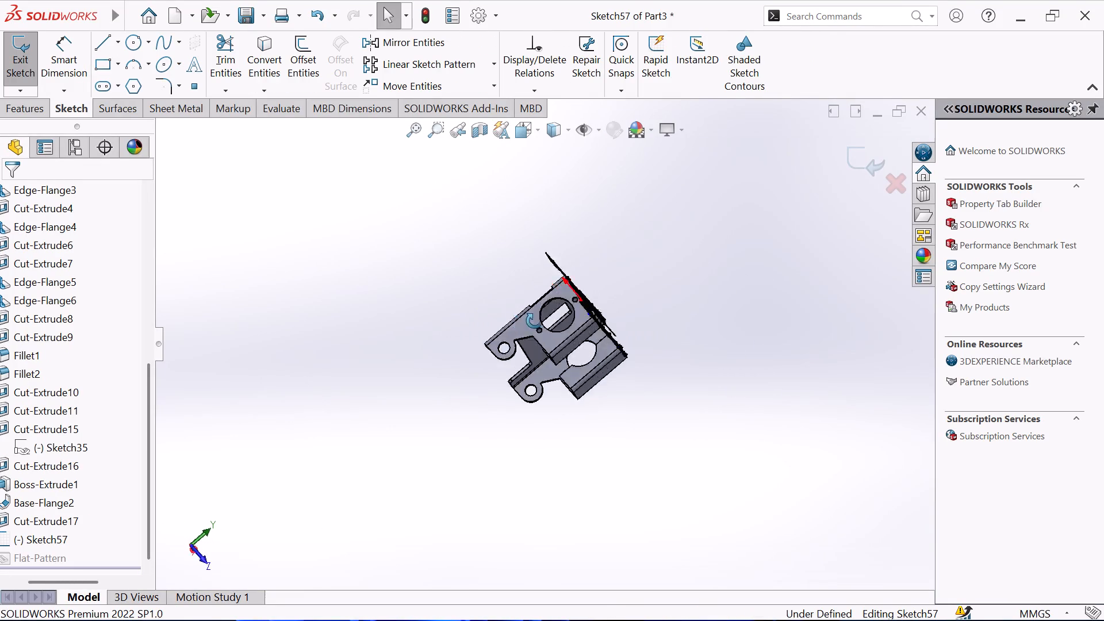
middle_drag(534, 321, 547, 402)
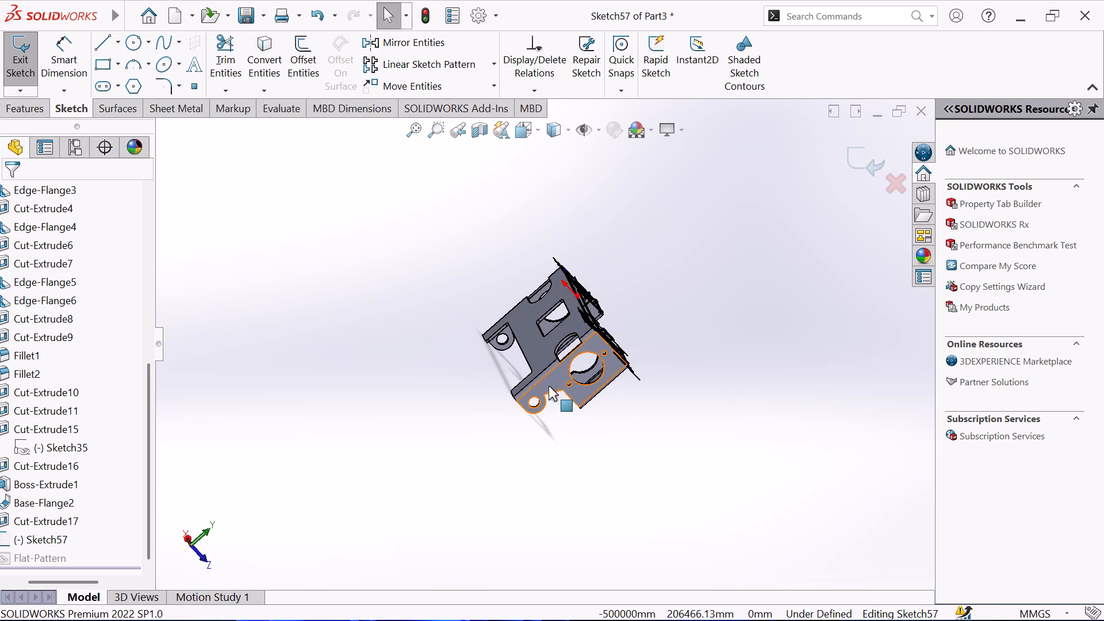
middle_drag(505, 278, 474, 308)
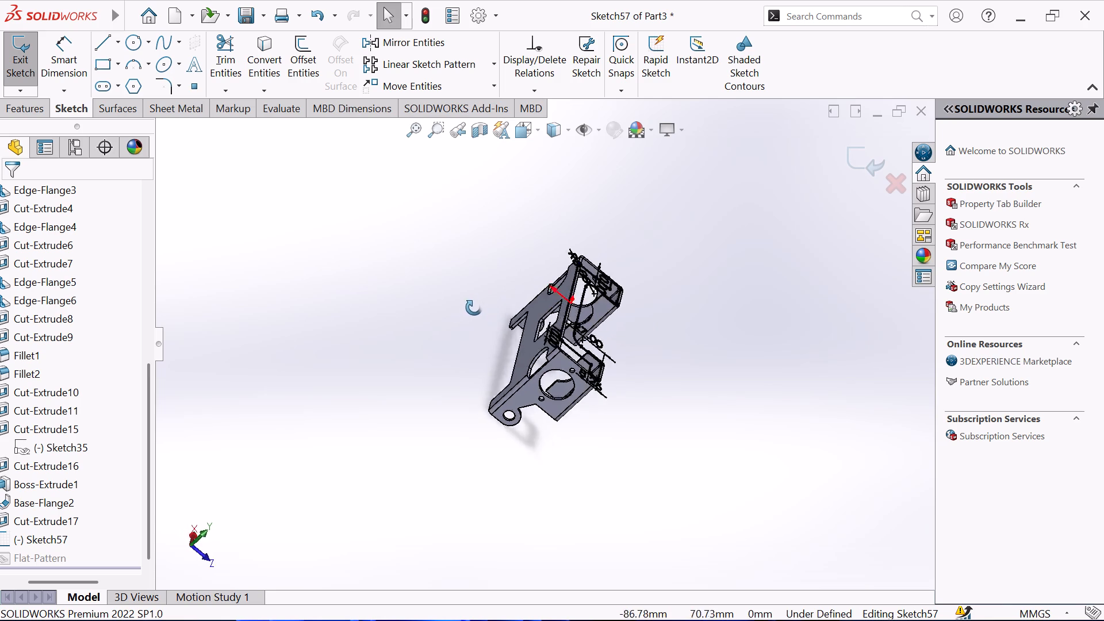
middle_drag(474, 308, 443, 329)
drag(516, 204, 553, 425)
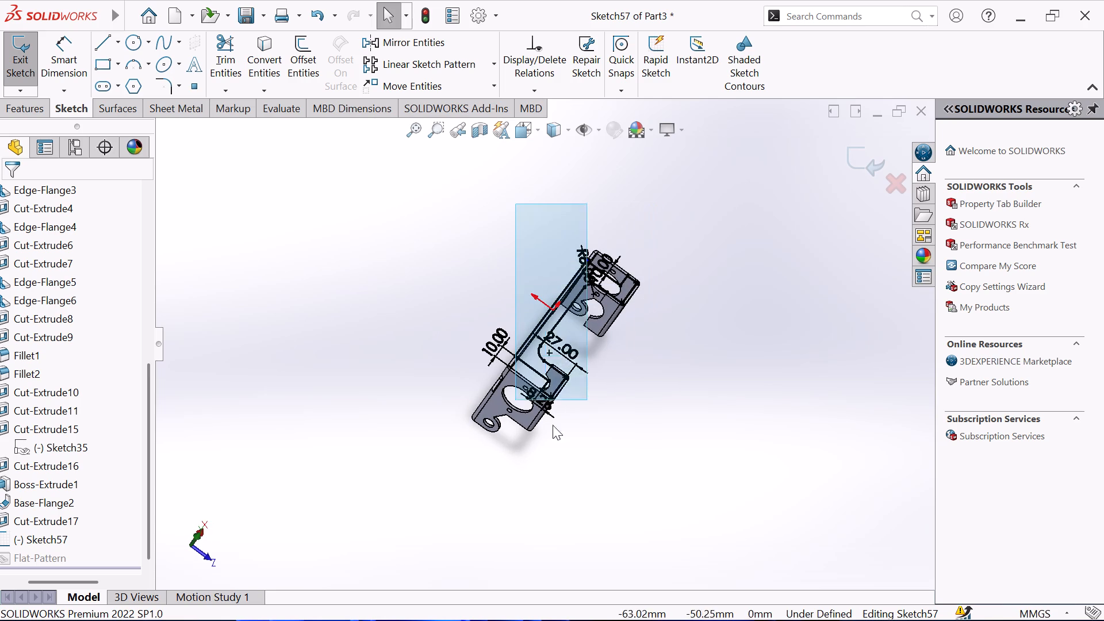
drag(553, 425, 549, 447)
click(301, 305)
drag(329, 213, 708, 220)
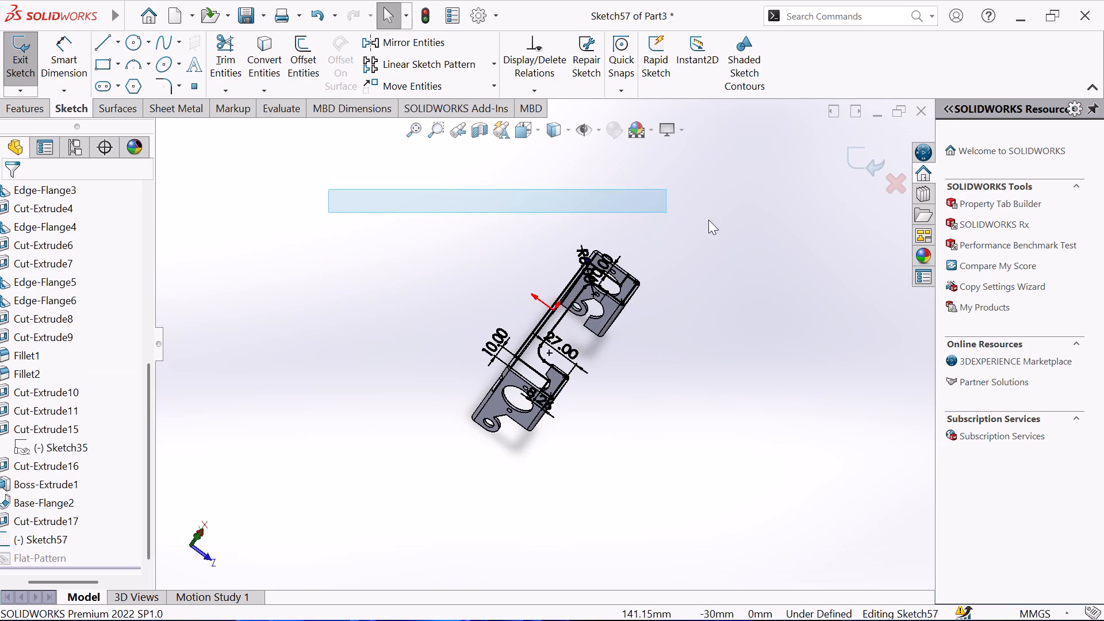
drag(708, 220, 723, 428)
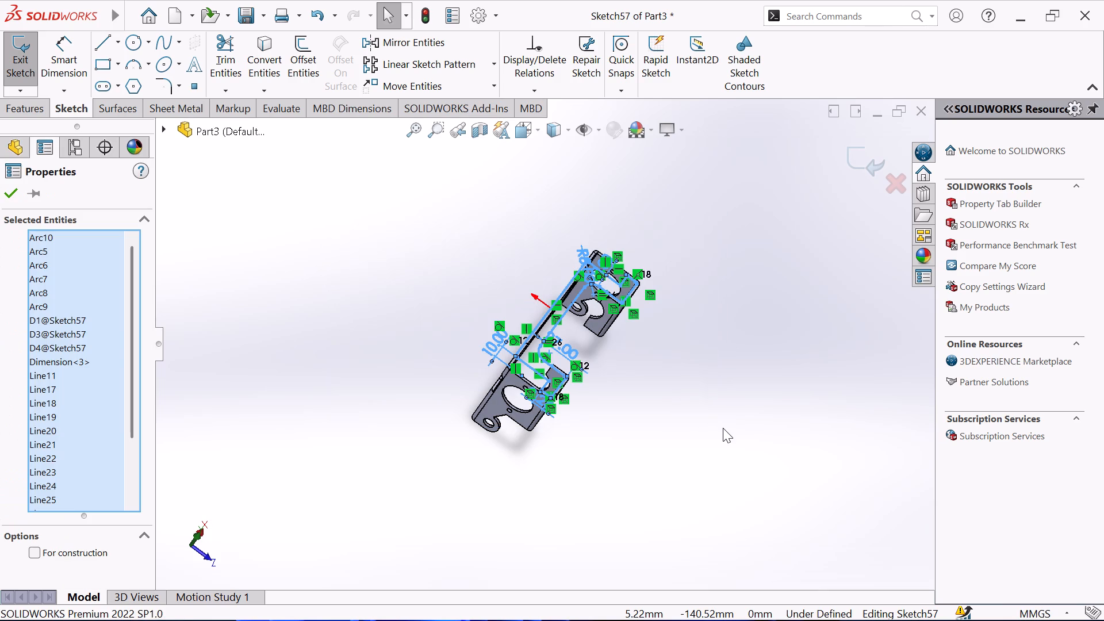
key(Delete)
Examine the bracket's hooks, lugs and base from several angles.
middle_drag(722, 427, 701, 187)
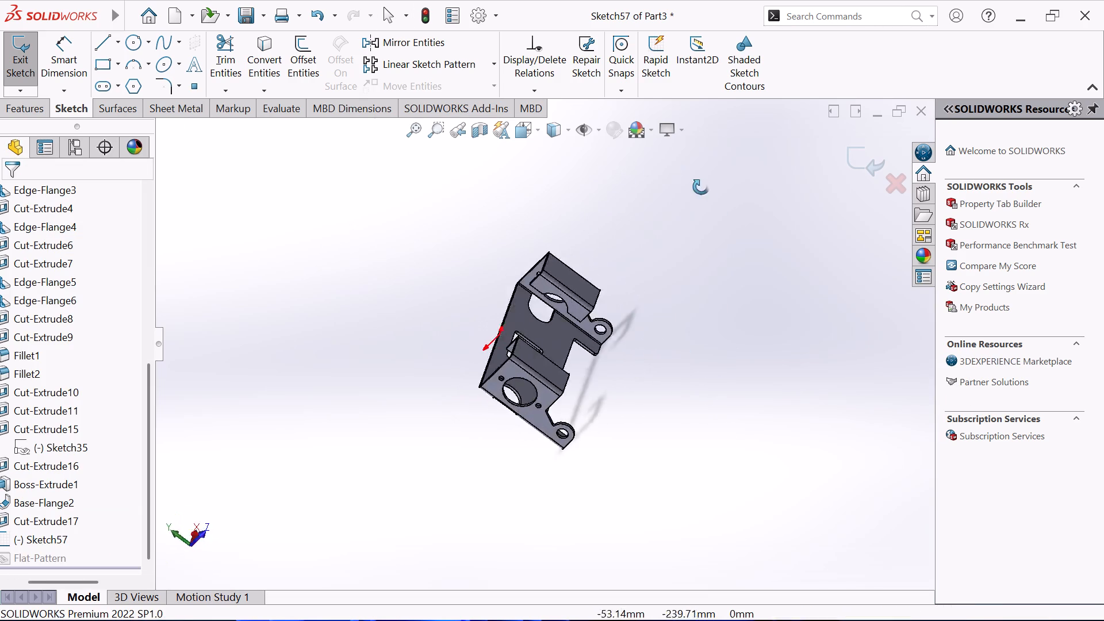
middle_drag(701, 187, 738, 267)
middle_drag(742, 206, 760, 167)
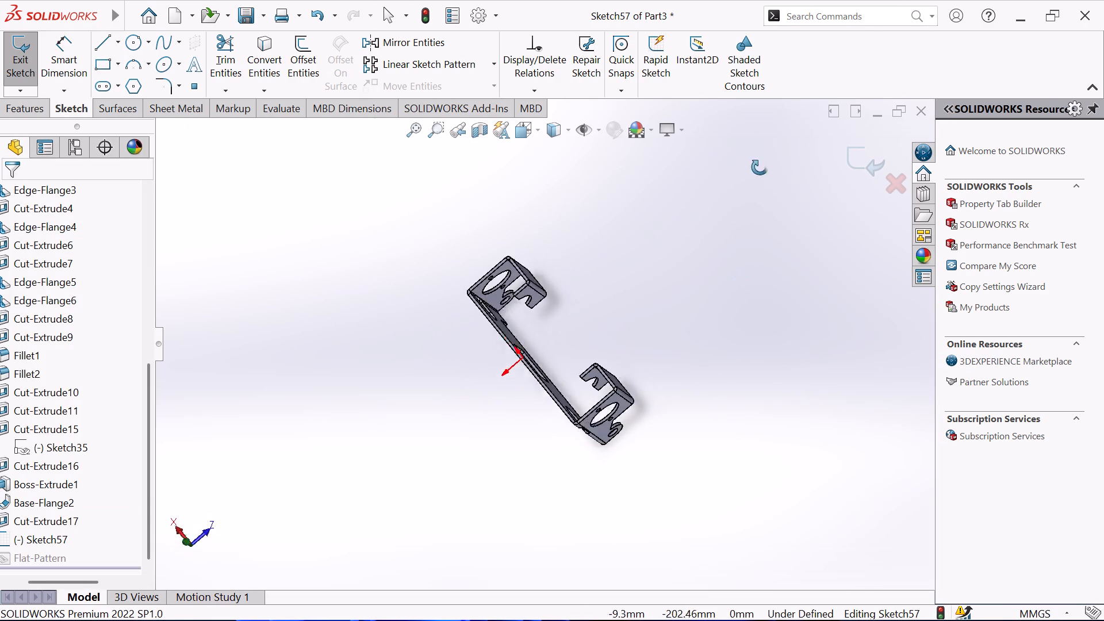
middle_drag(760, 167, 767, 153)
middle_click(768, 152)
middle_drag(673, 313, 761, 298)
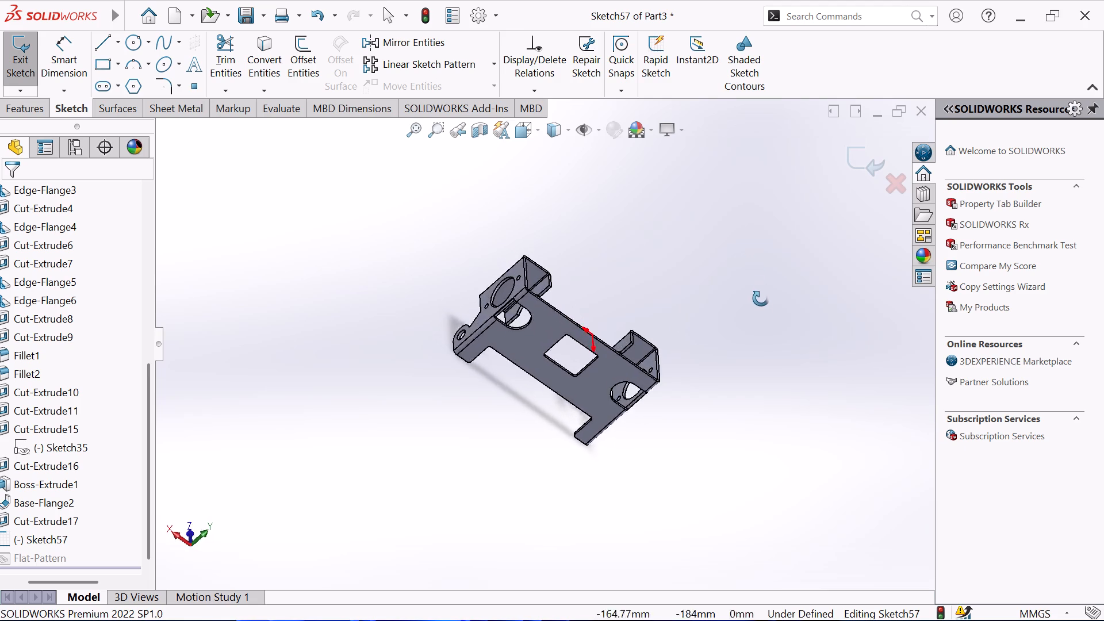
middle_drag(761, 298, 706, 477)
middle_click(695, 486)
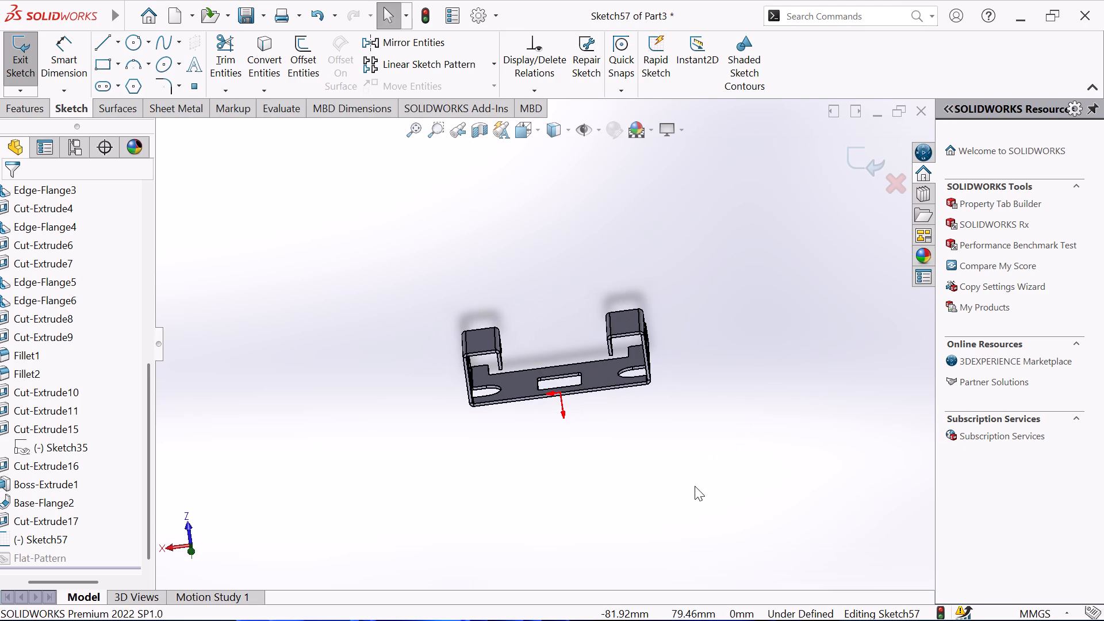
middle_drag(549, 463, 647, 512)
middle_click(647, 512)
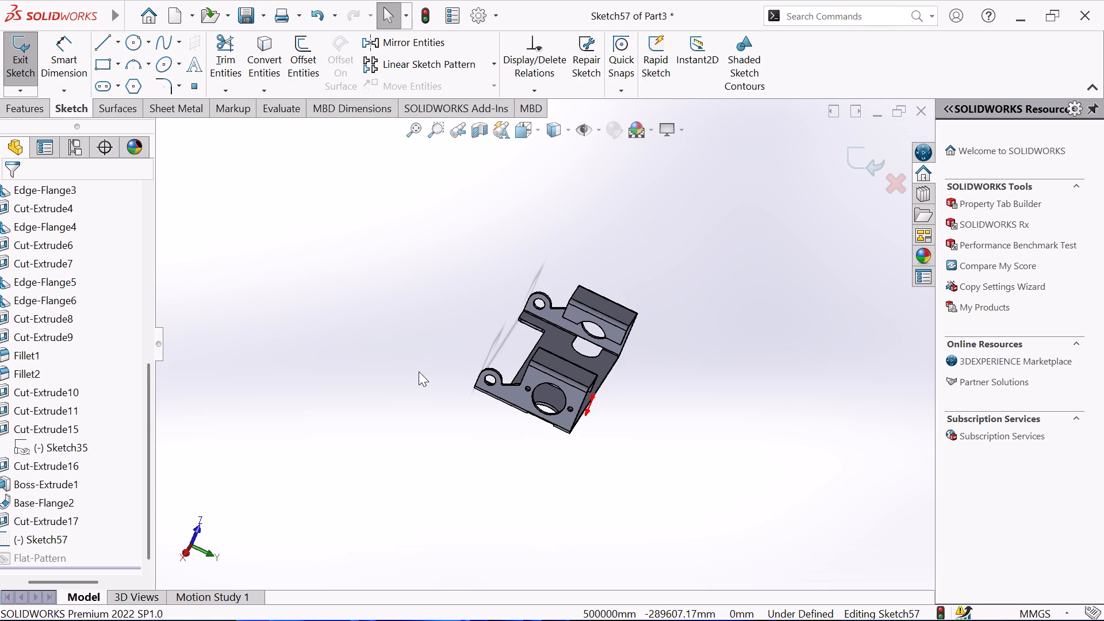
scroll(431, 374, down, 1)
middle_drag(459, 370, 296, 317)
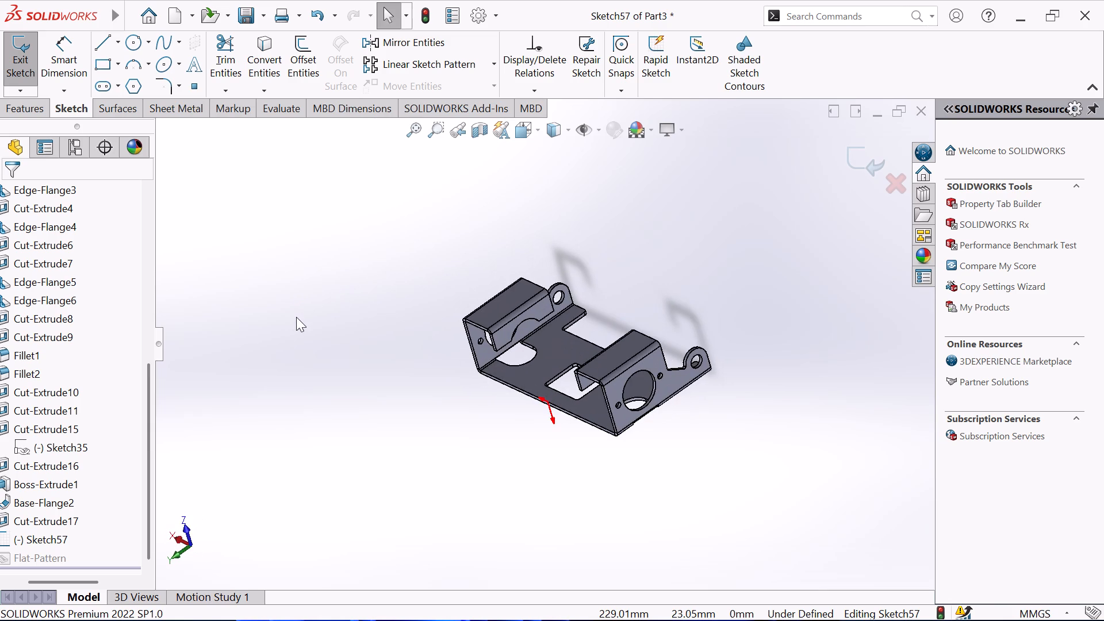
scroll(405, 329, down, 2)
Exit the emptied profile sketch.
click(562, 287)
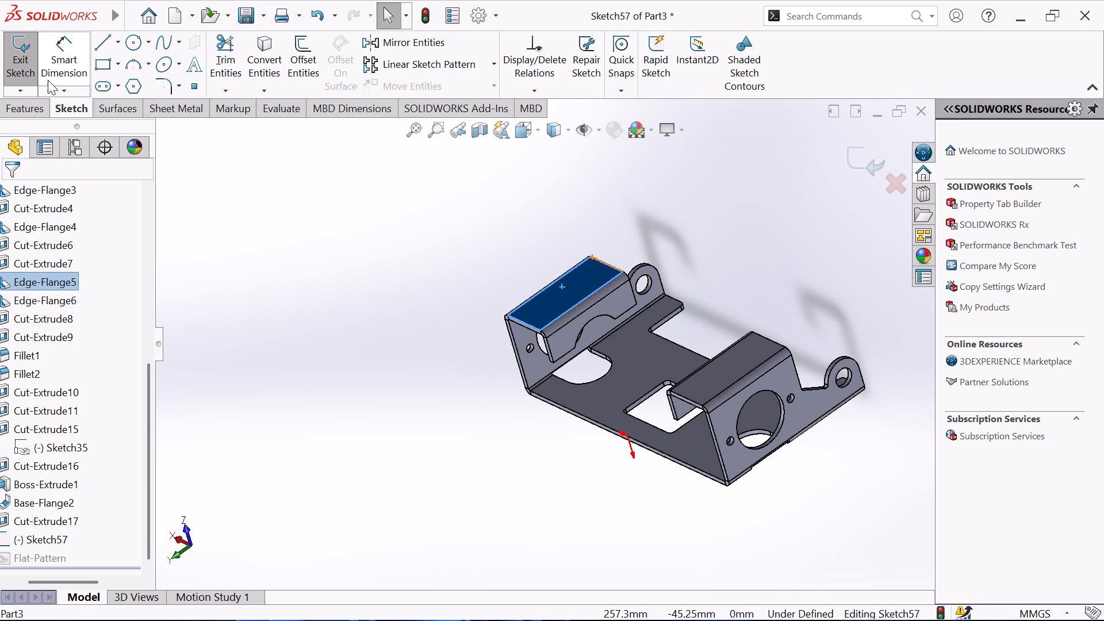
click(20, 56)
Sketch on the outer face of Edge-Flange5 a horizontal construction line about 30 mm long, starting at the midpoint of its inner bend edge.
click(563, 304)
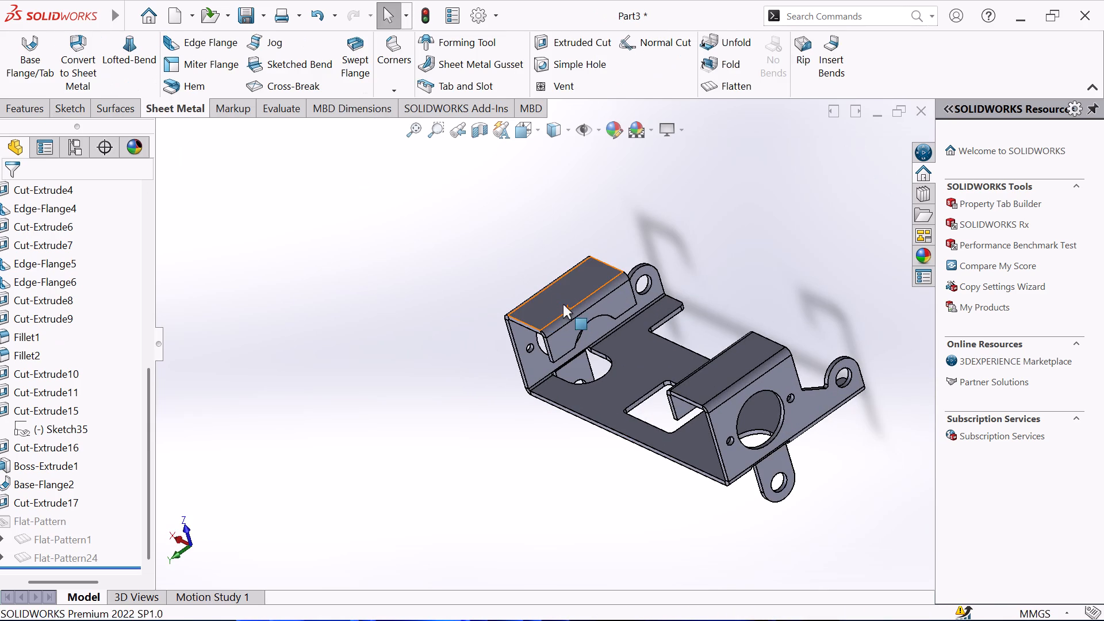
click(628, 271)
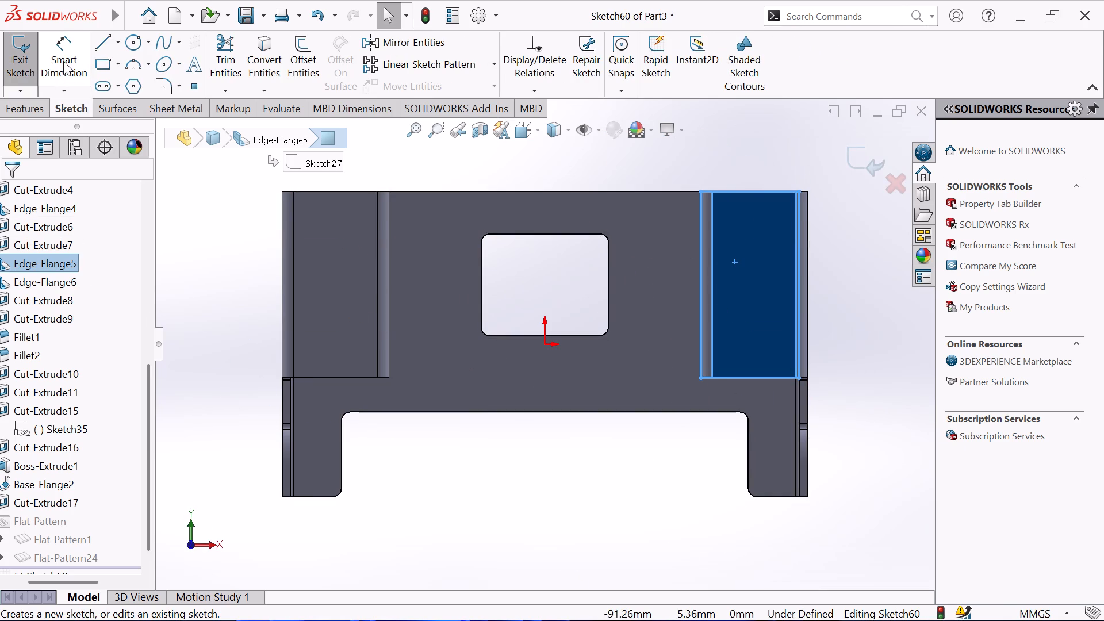
click(121, 48)
click(103, 82)
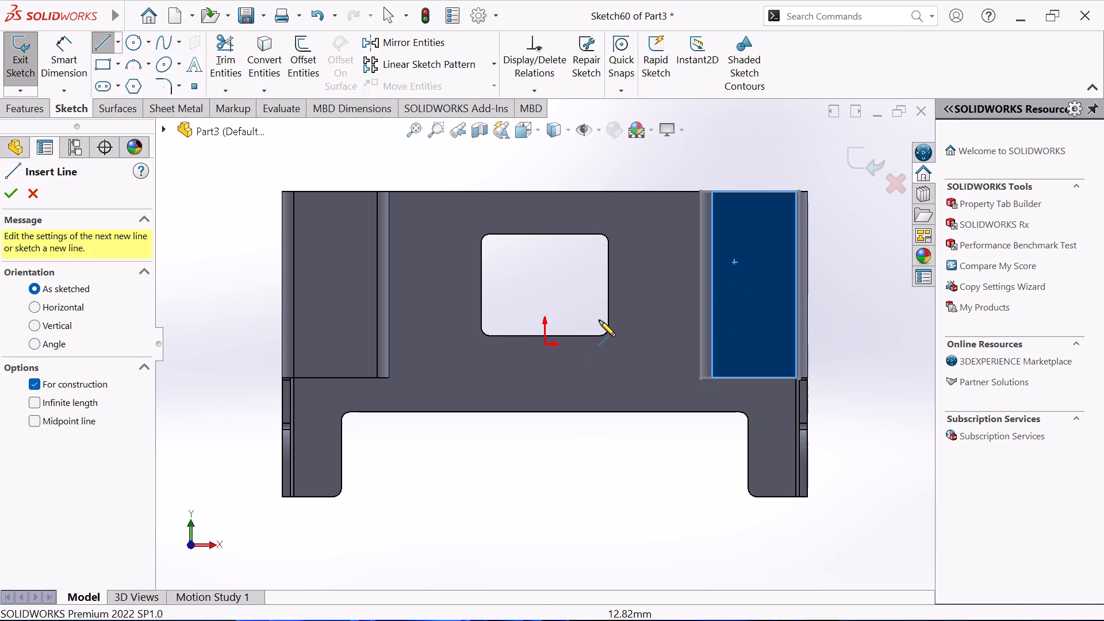
scroll(543, 335, down, 1)
scroll(807, 305, up, 2)
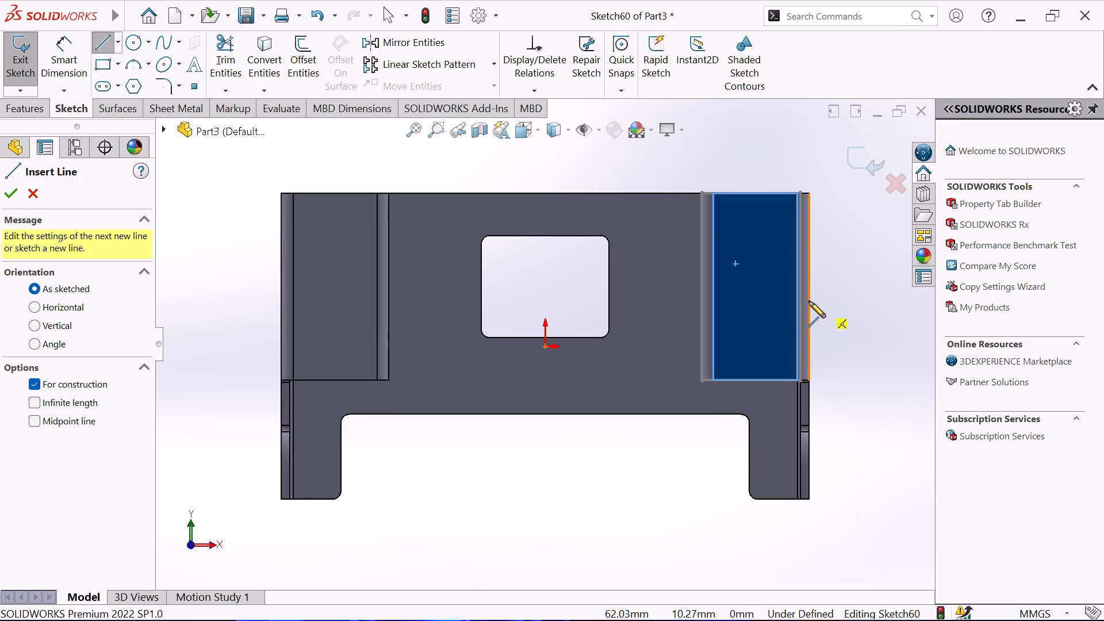
scroll(808, 301, down, 1)
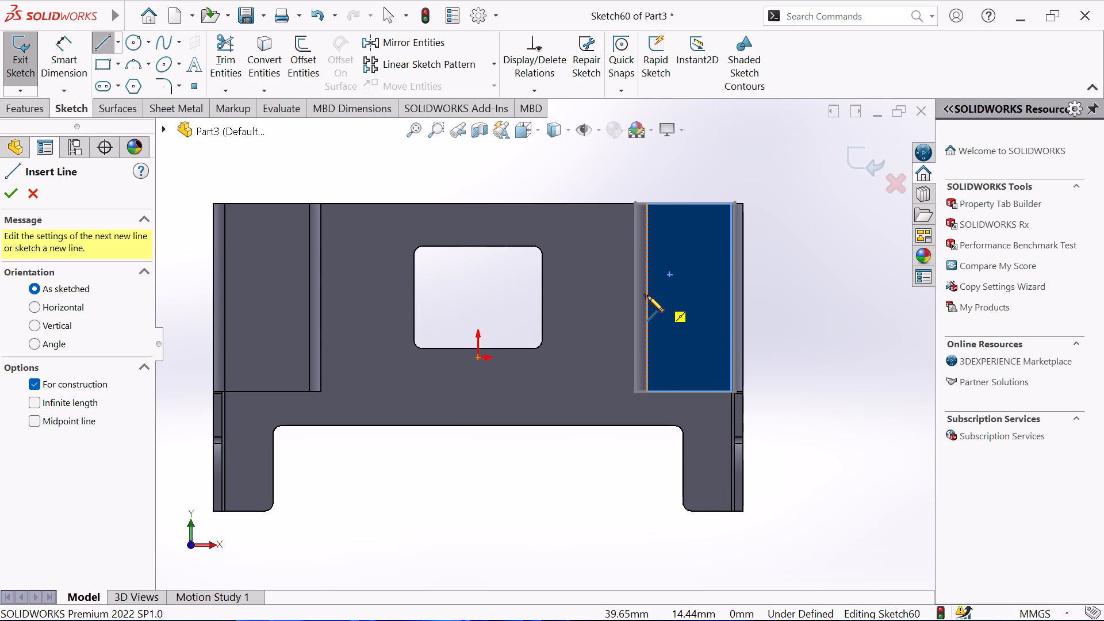
click(646, 297)
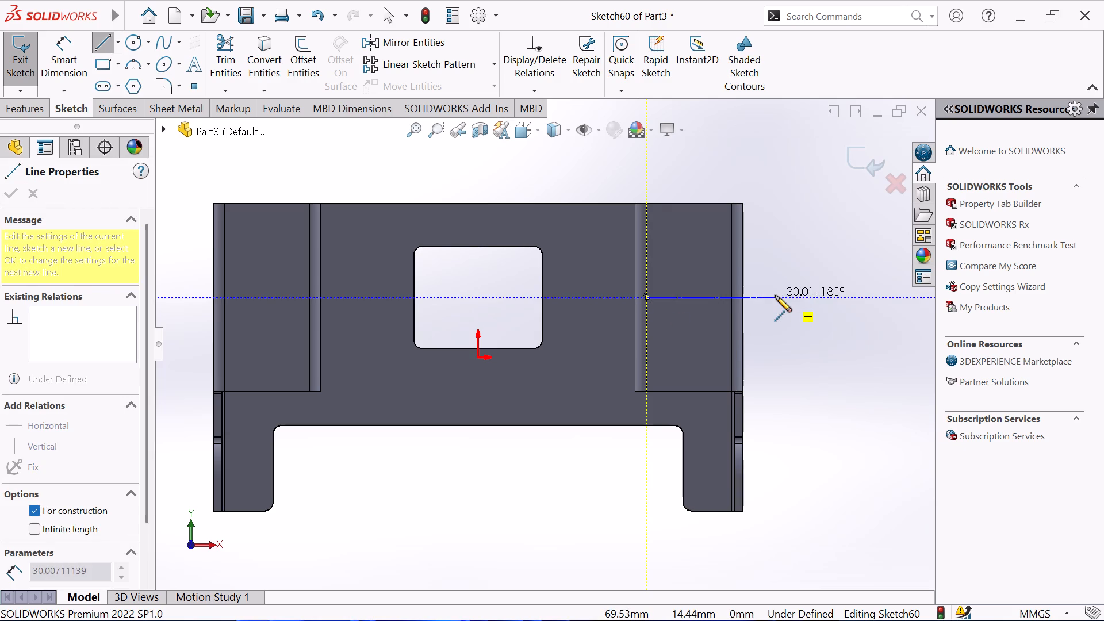
click(776, 296)
right_click(777, 268)
click(833, 283)
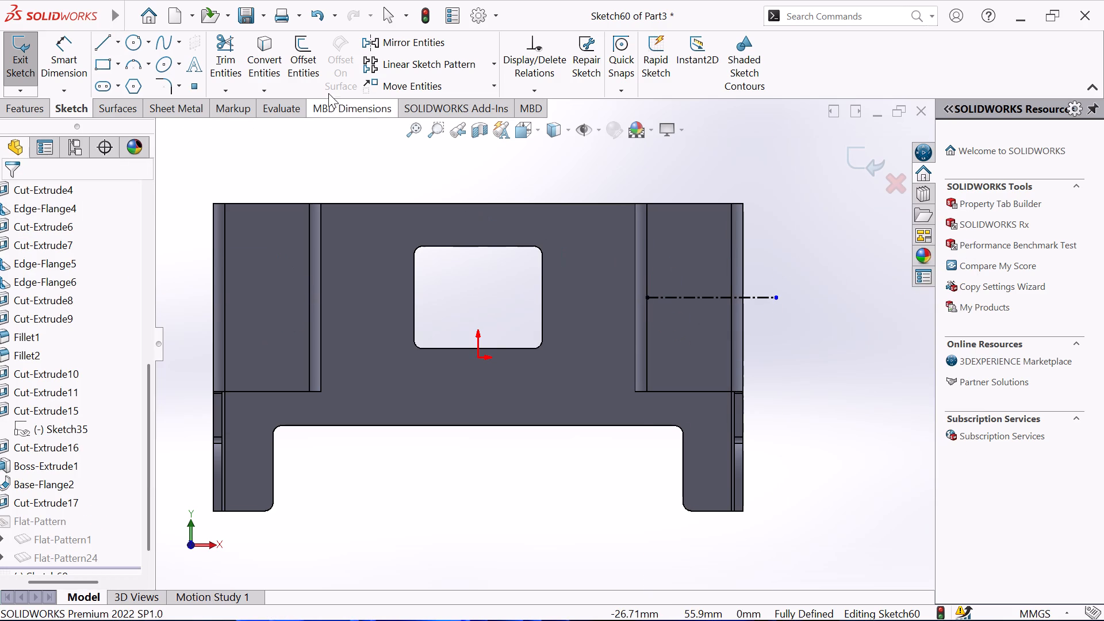
Sketch two vertically aligned circles, about 3.8 mm and 3.5 mm in diameter, on opposite sides of the construction line.
click(137, 39)
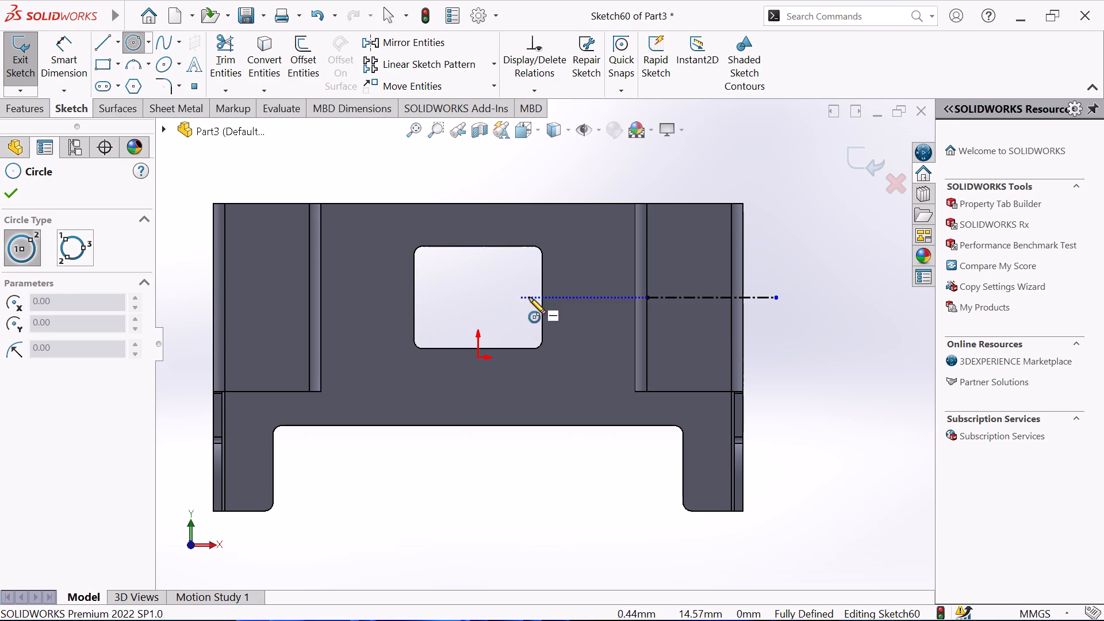
click(689, 225)
click(690, 233)
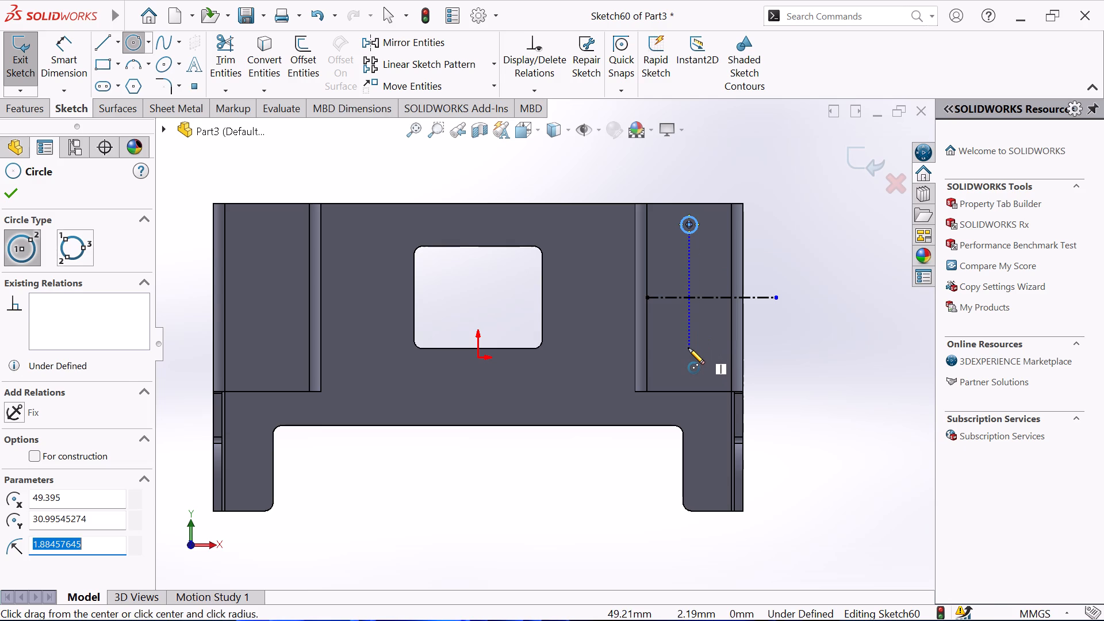
click(688, 348)
click(689, 340)
right_click(764, 260)
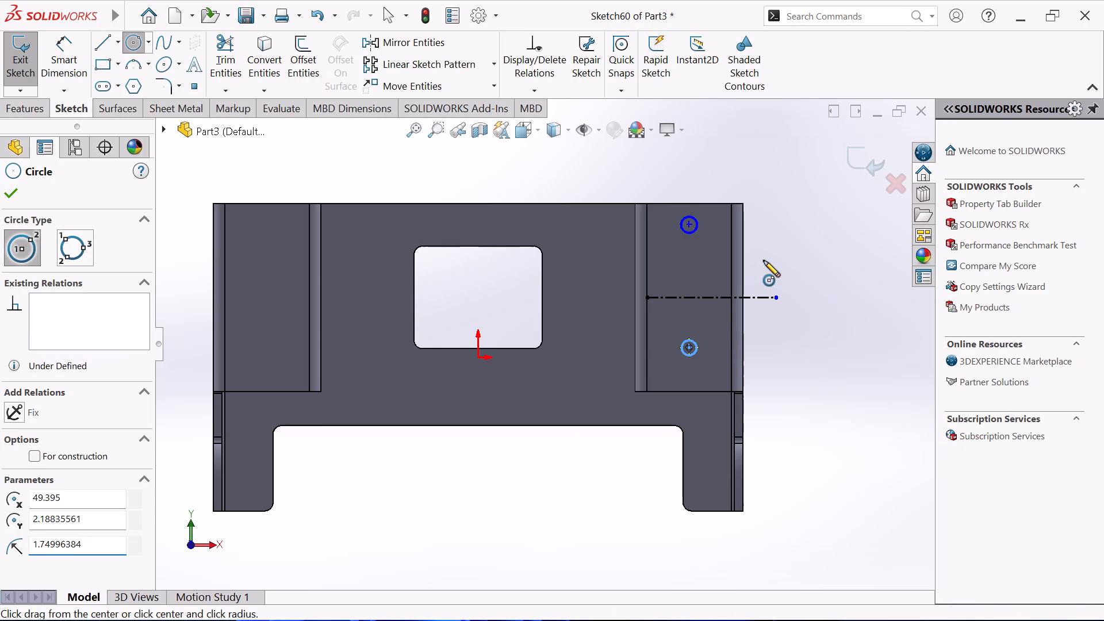
click(778, 274)
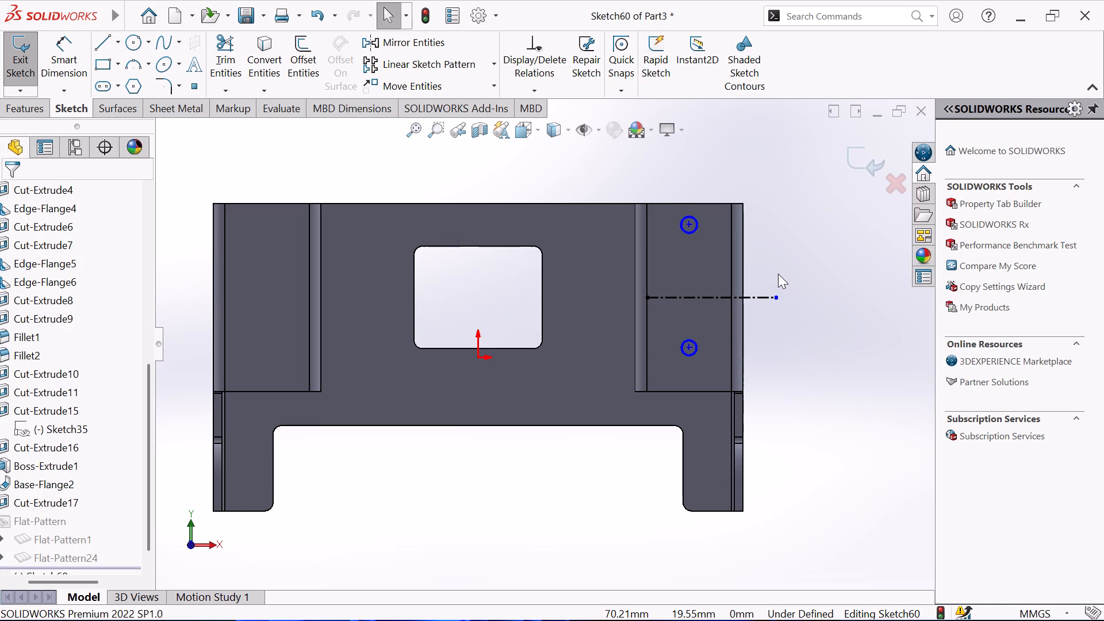
Dimension the vertical distance between the two circle centres as 28 mm.
click(71, 59)
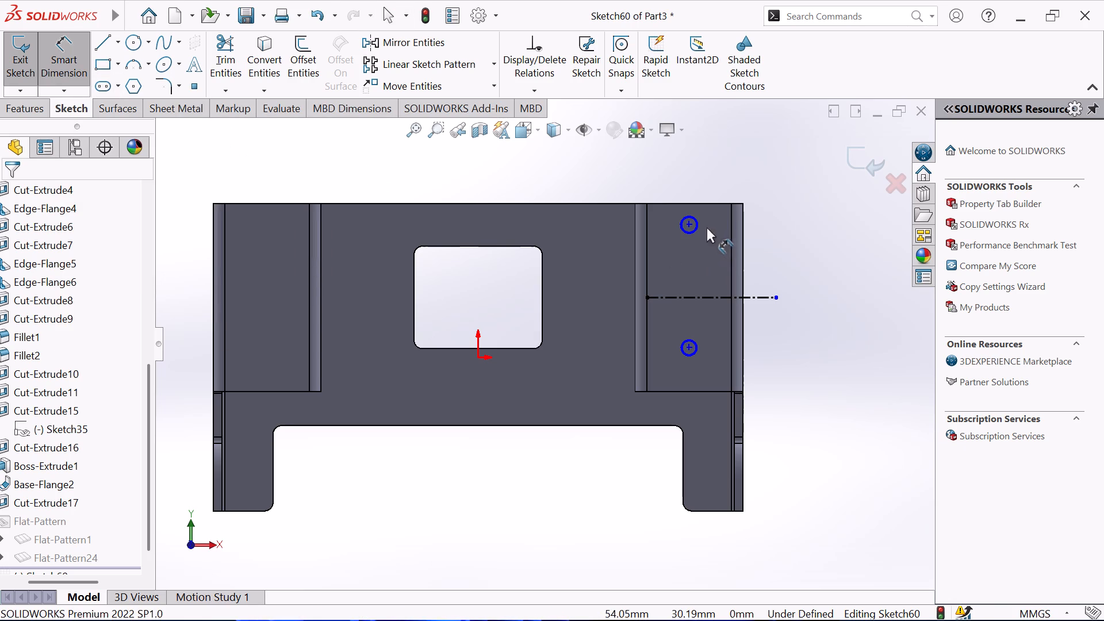
click(699, 226)
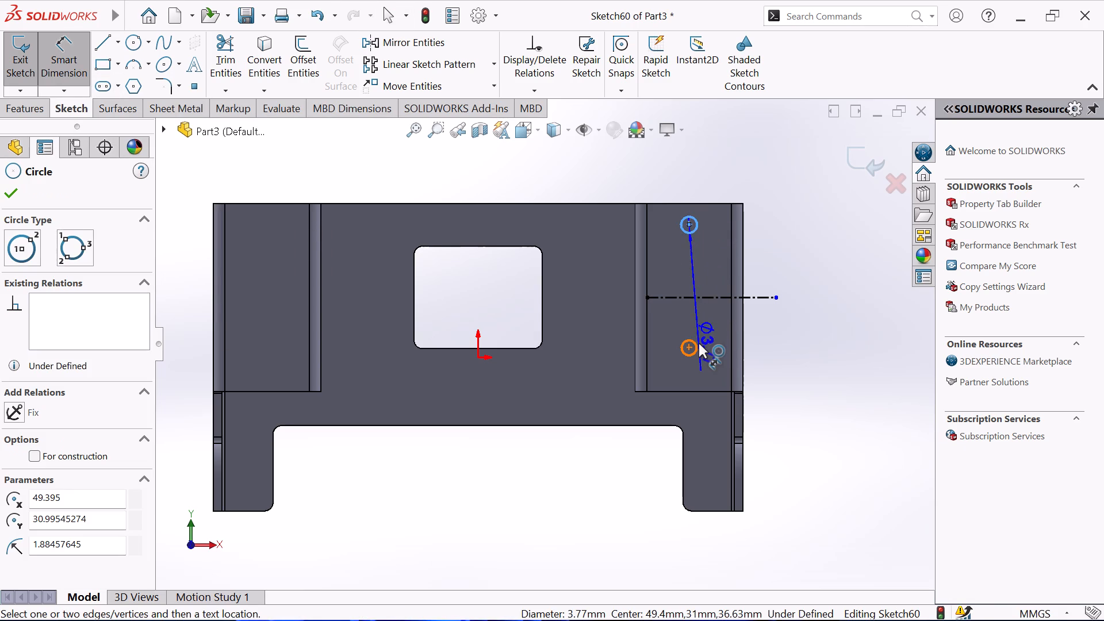
click(699, 343)
click(797, 286)
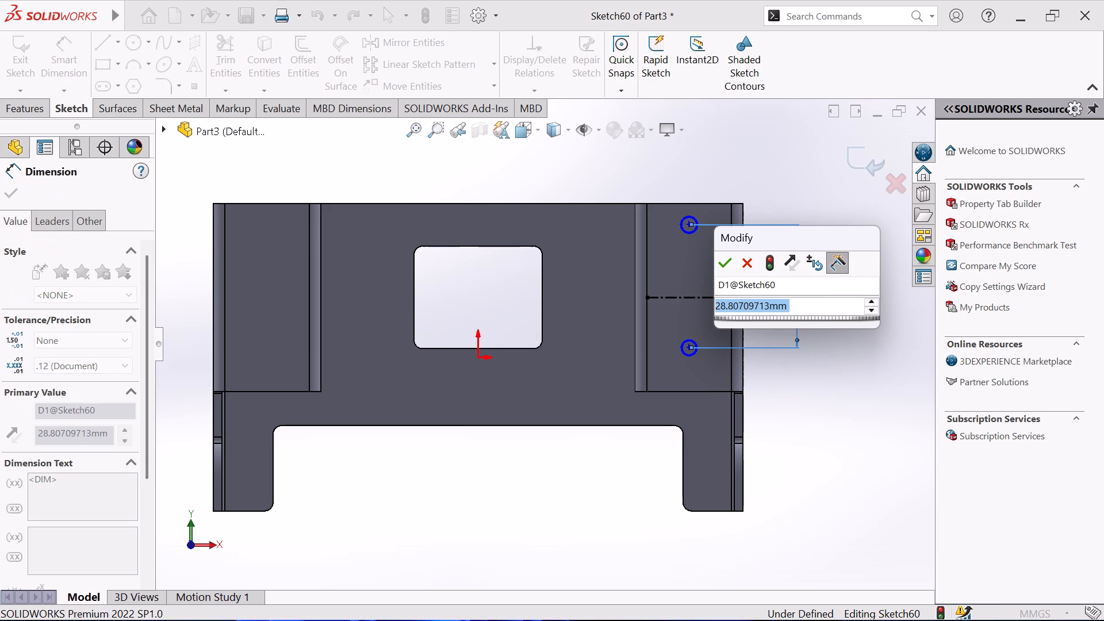
text(28)
key(Return)
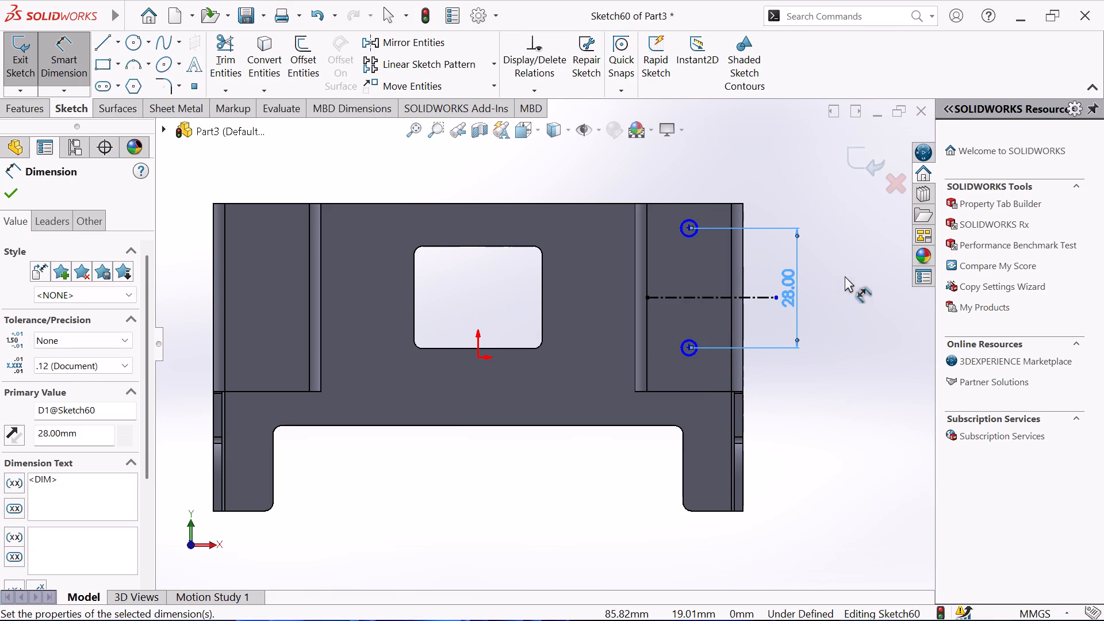
right_click(845, 276)
click(878, 329)
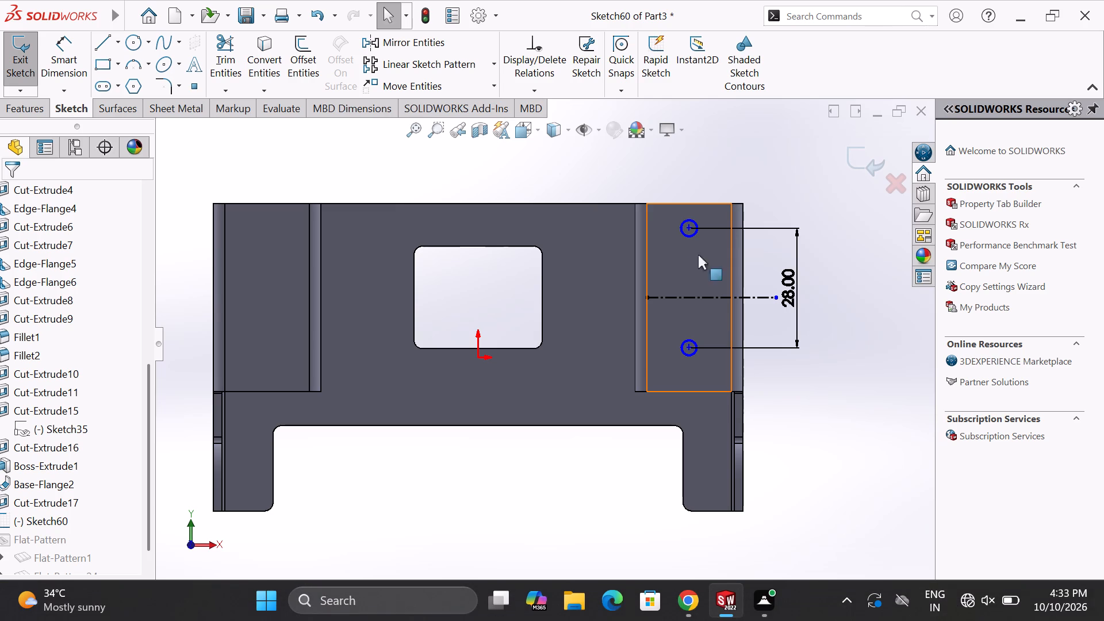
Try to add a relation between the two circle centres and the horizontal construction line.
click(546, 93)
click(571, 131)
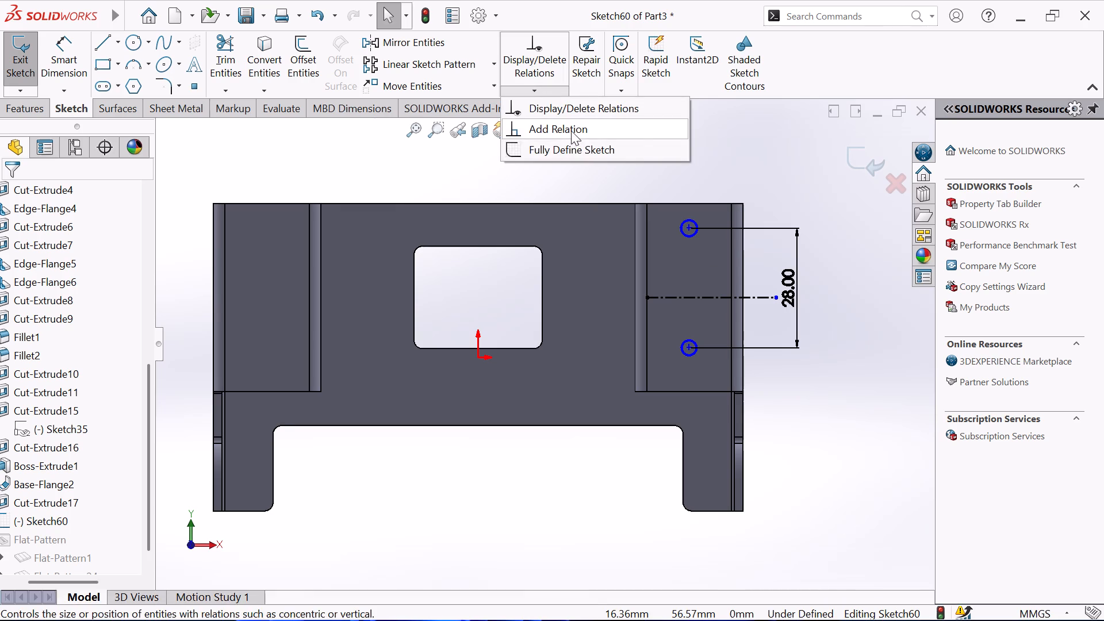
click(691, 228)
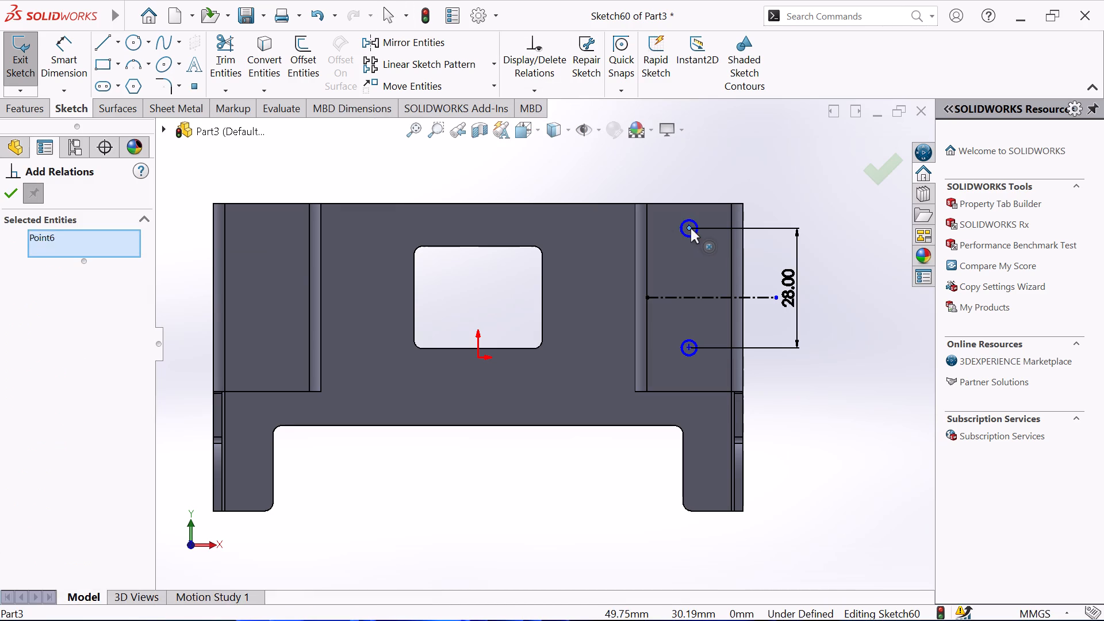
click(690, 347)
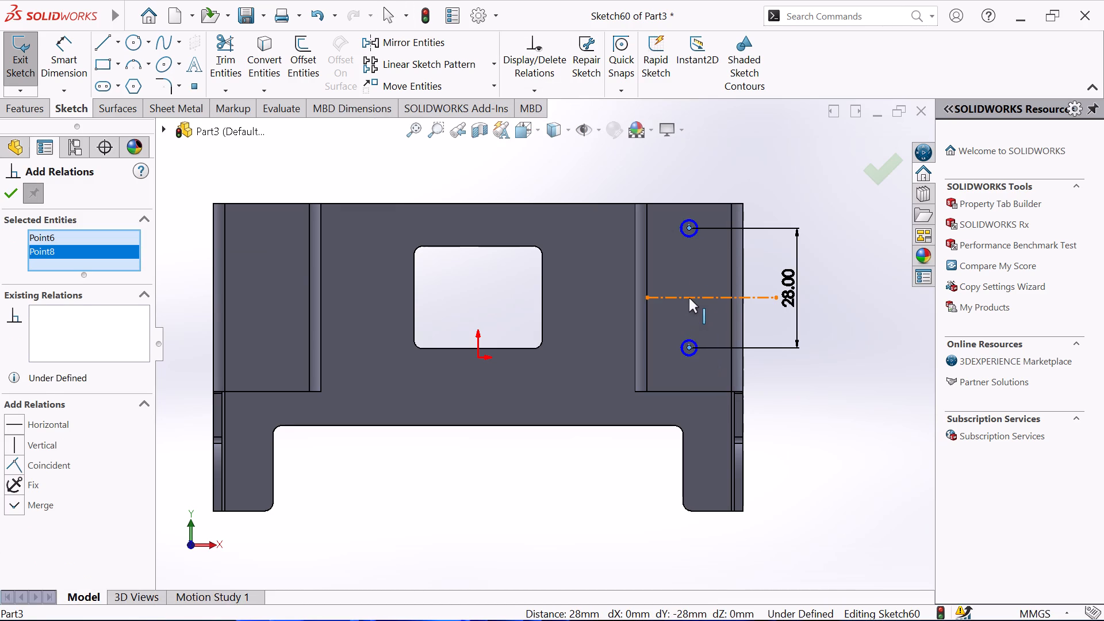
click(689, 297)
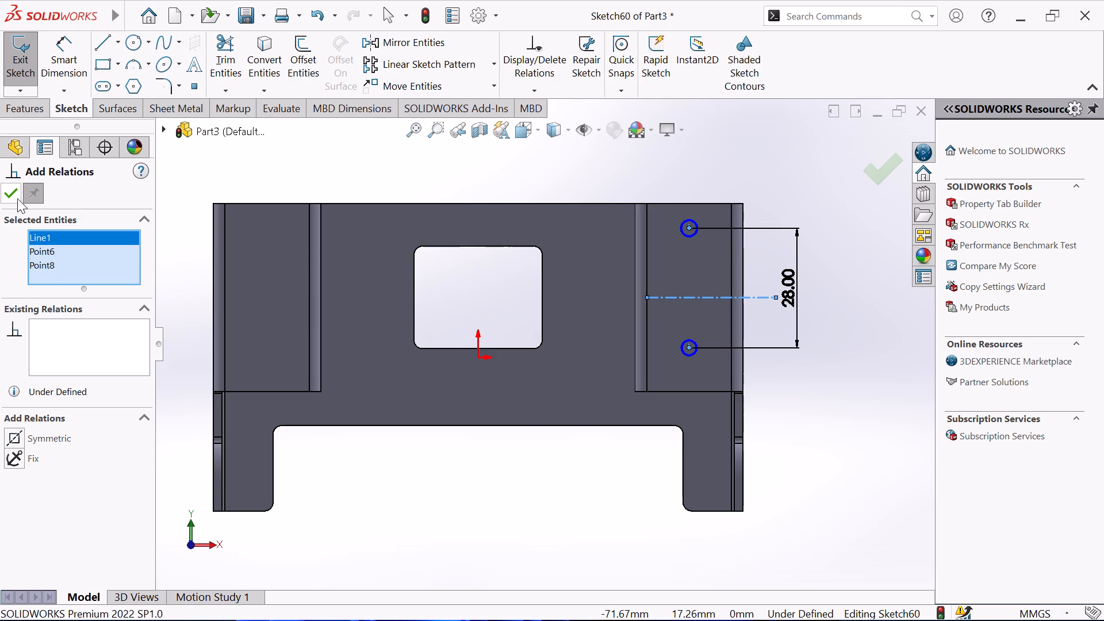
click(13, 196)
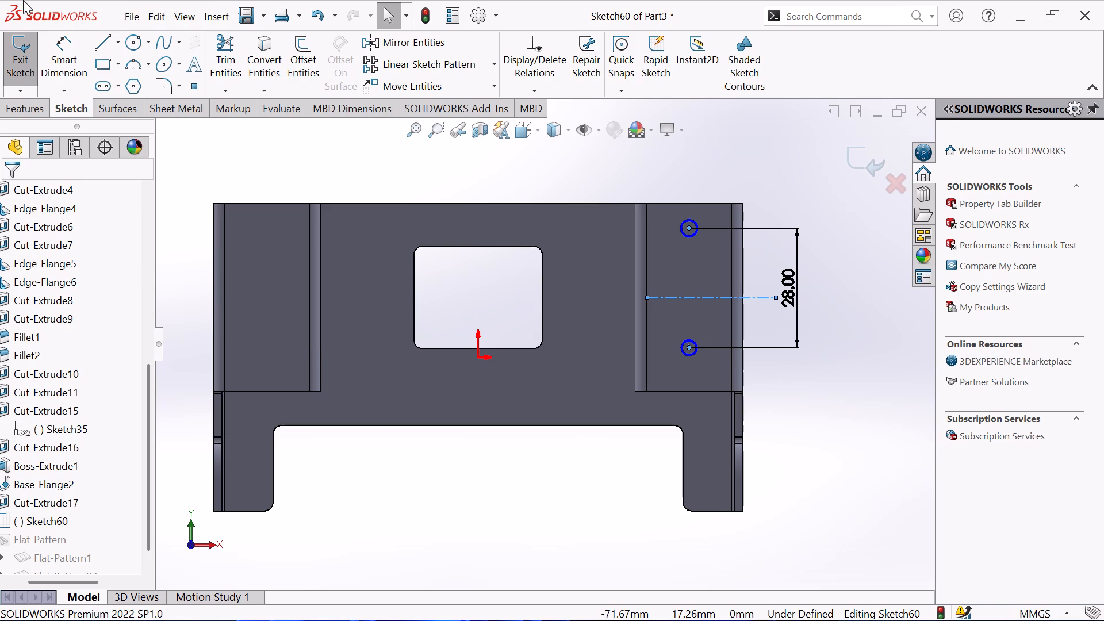
Dimension the upper circle's centre 8 mm below the top edge of the Edge-Flange5 face.
click(66, 62)
click(697, 203)
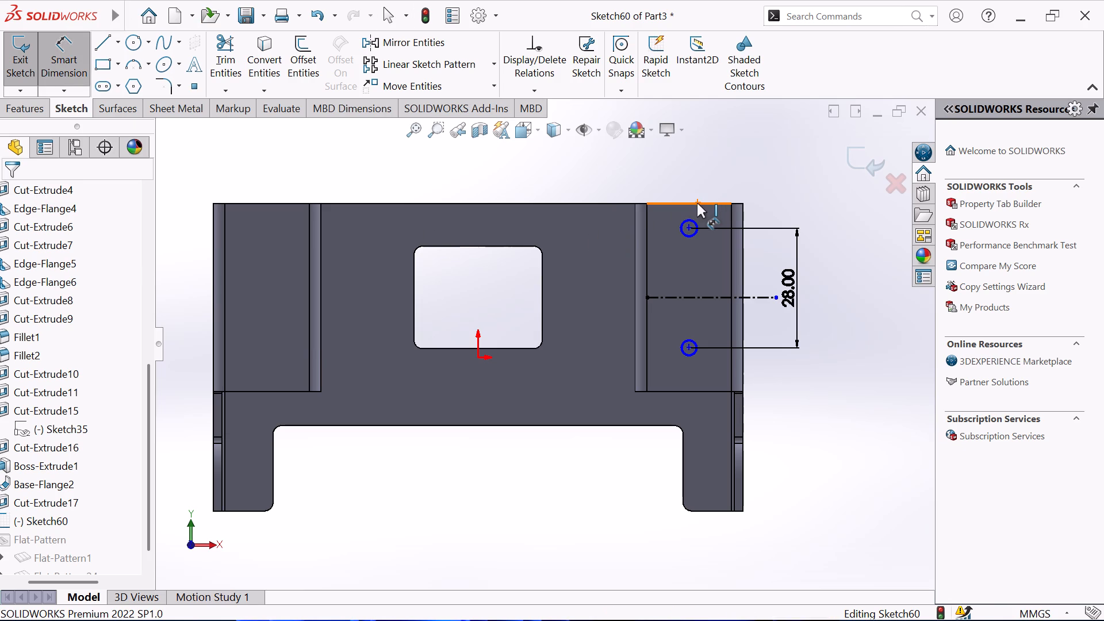
click(691, 218)
click(752, 204)
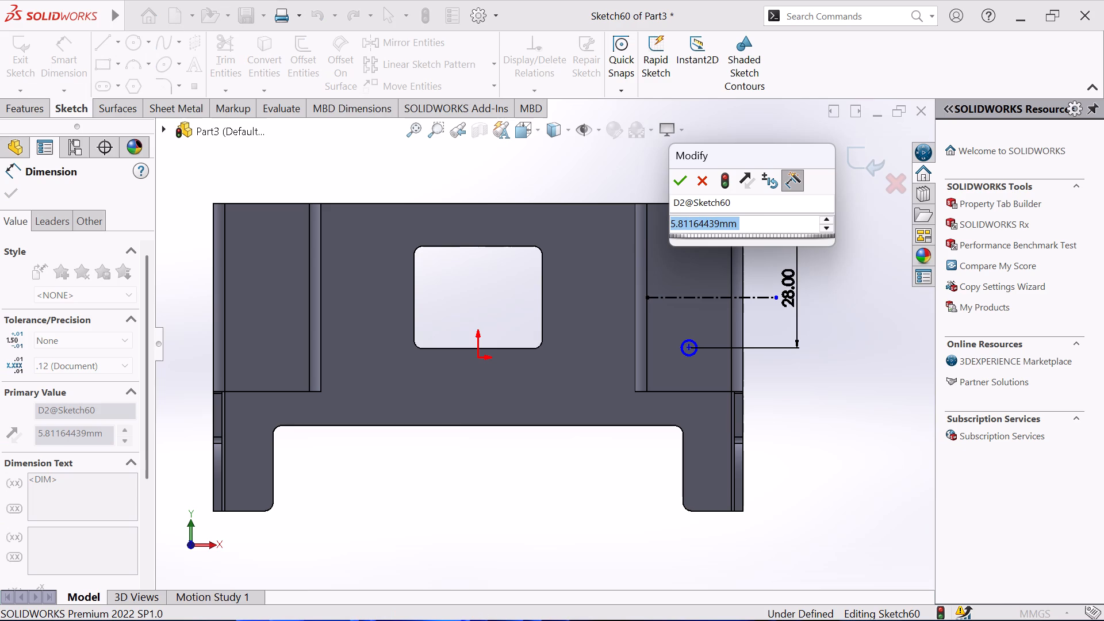
key(8)
key(Return)
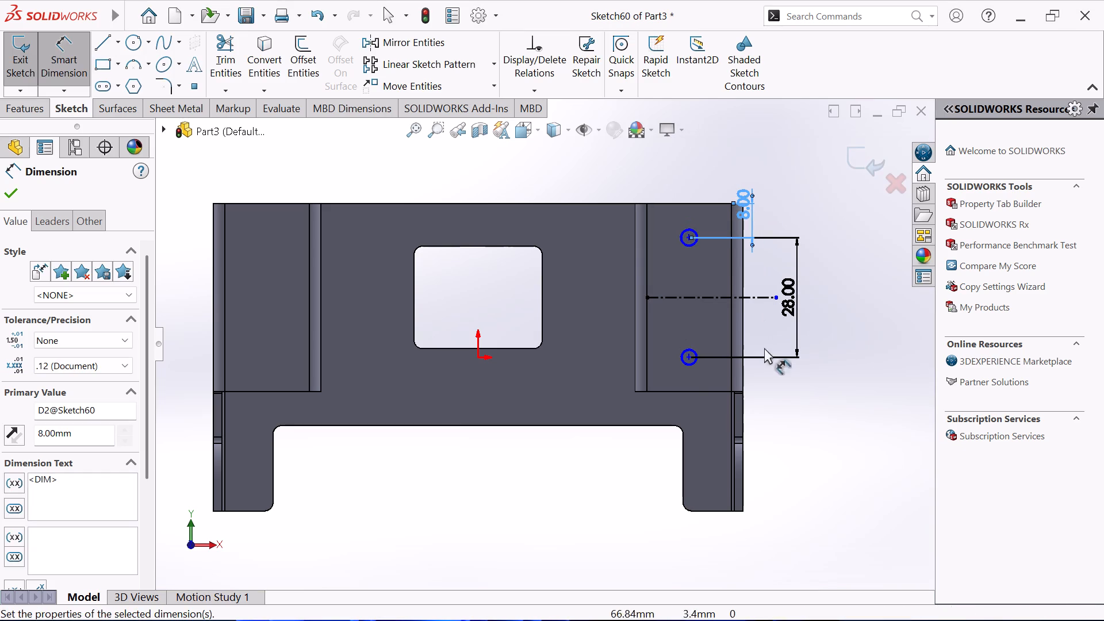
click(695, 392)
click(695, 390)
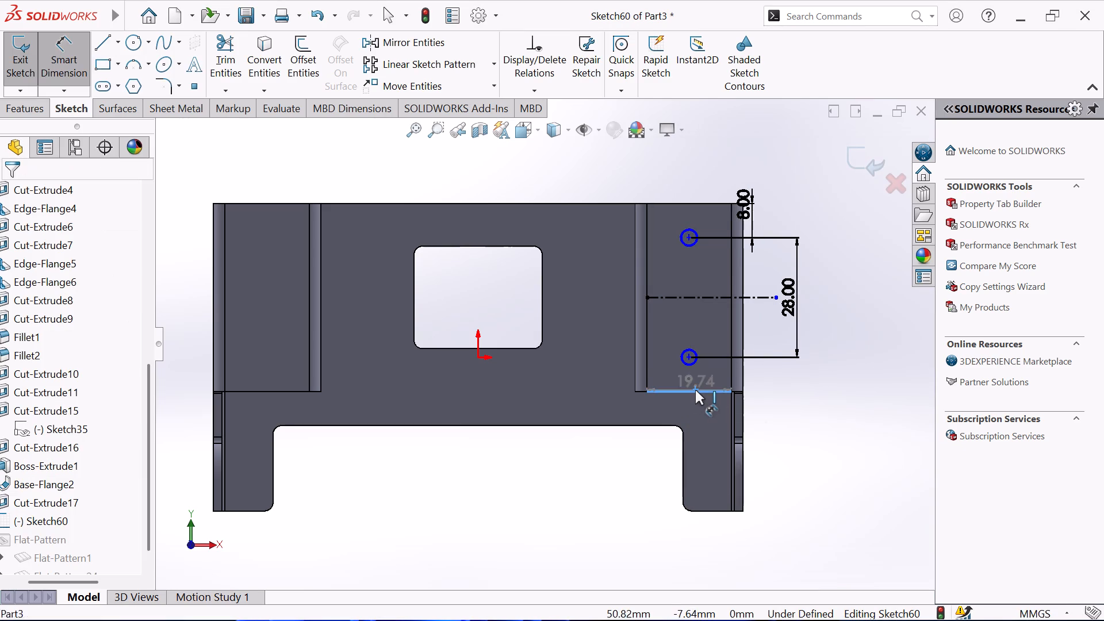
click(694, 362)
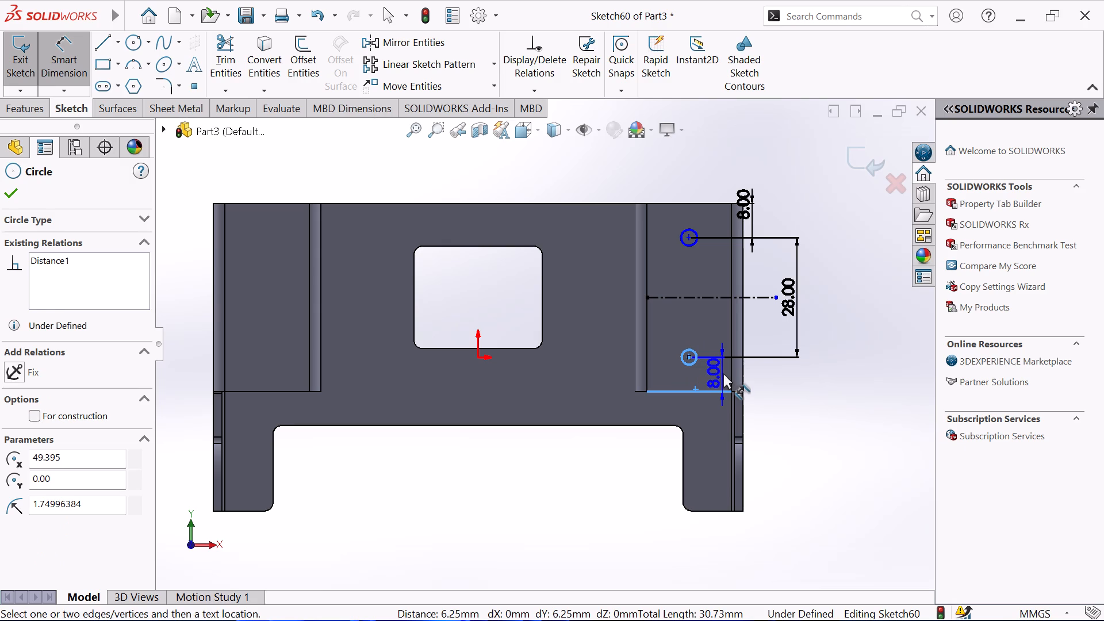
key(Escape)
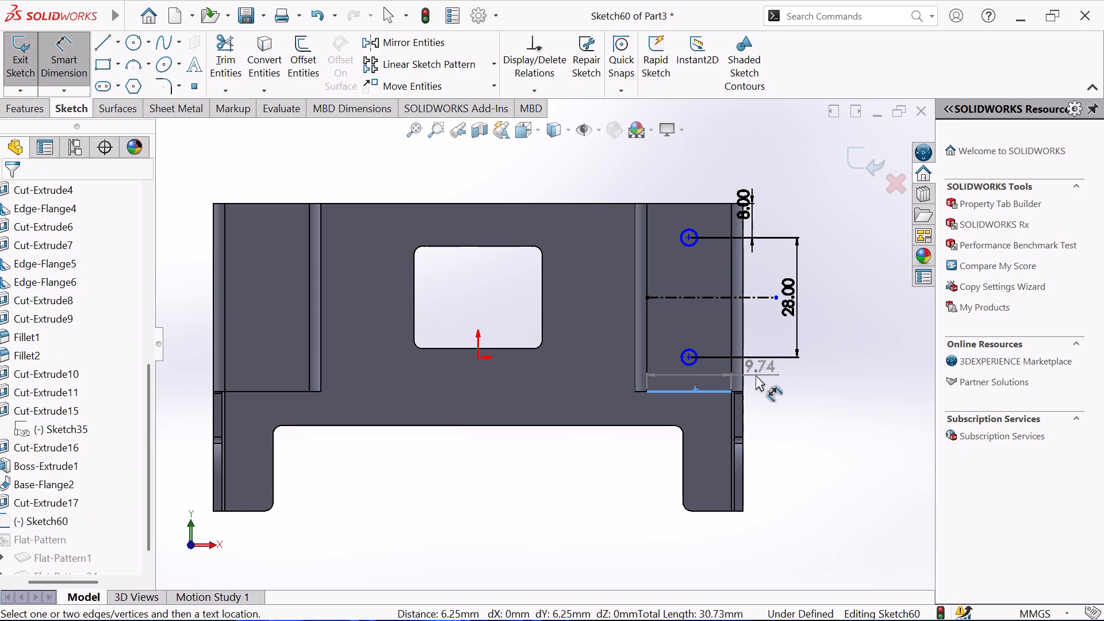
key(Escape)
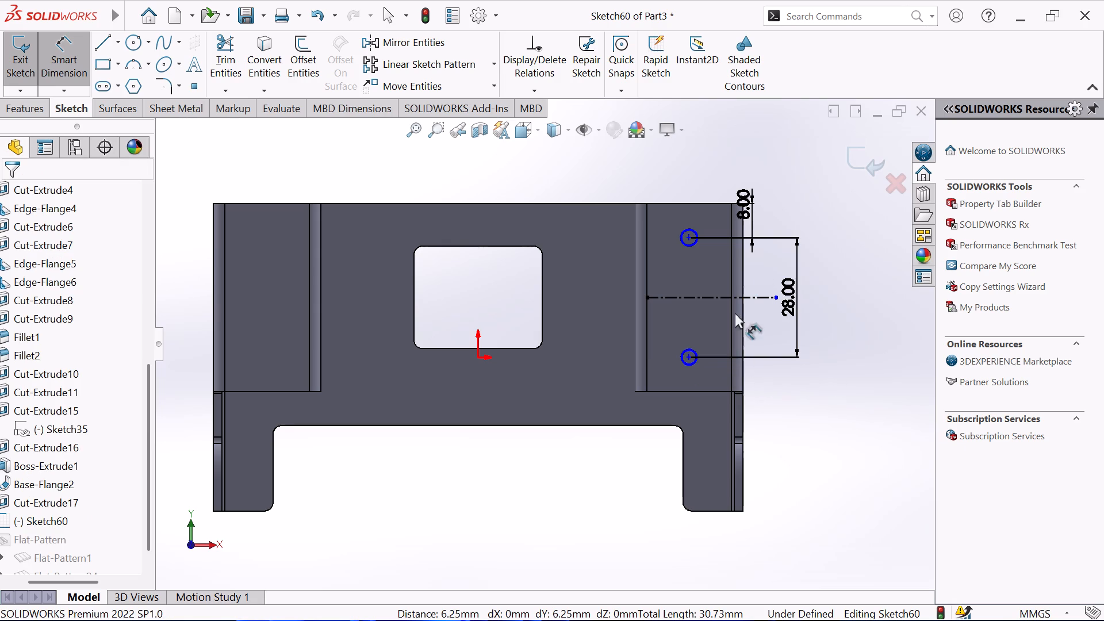
Dimension the lower and upper circles with a diameter of 3.5 mm each.
click(693, 365)
click(651, 415)
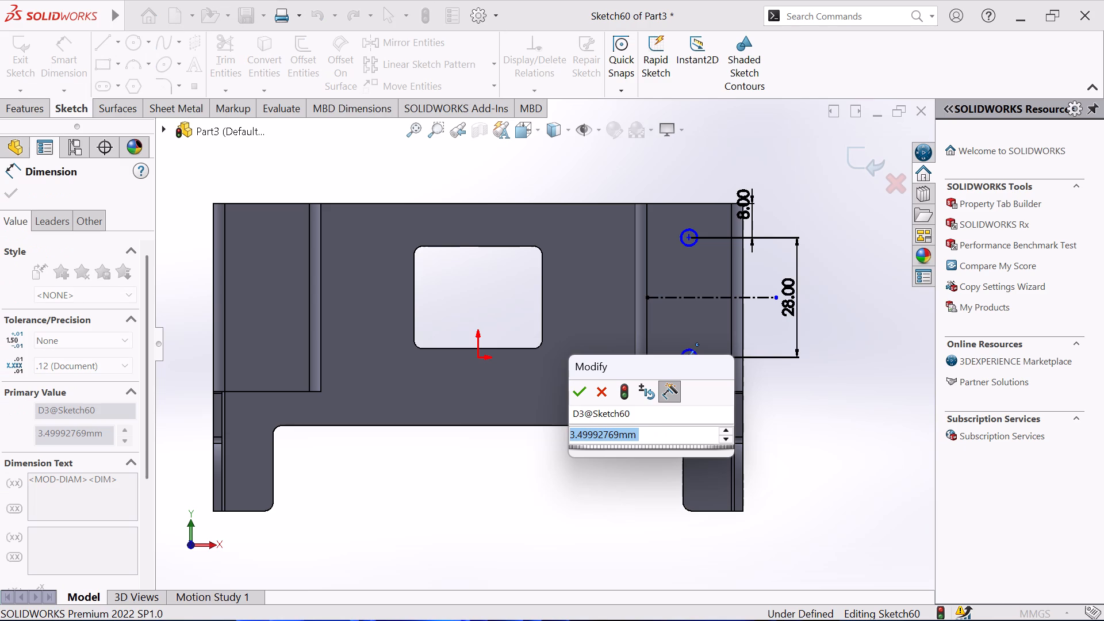
key(3)
text(.5)
key(Return)
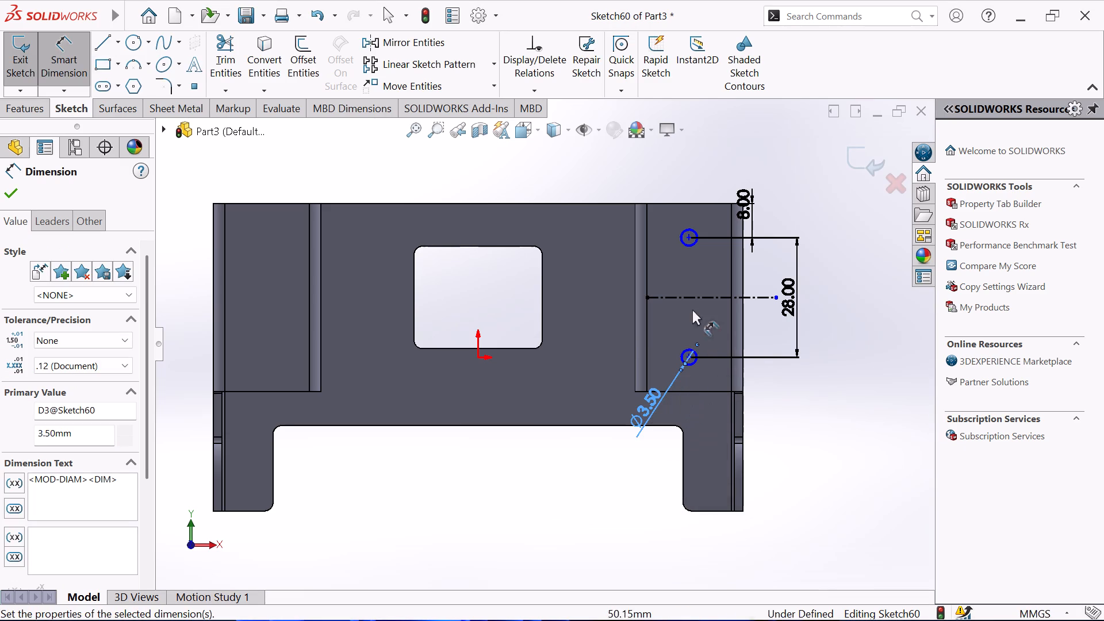
click(686, 243)
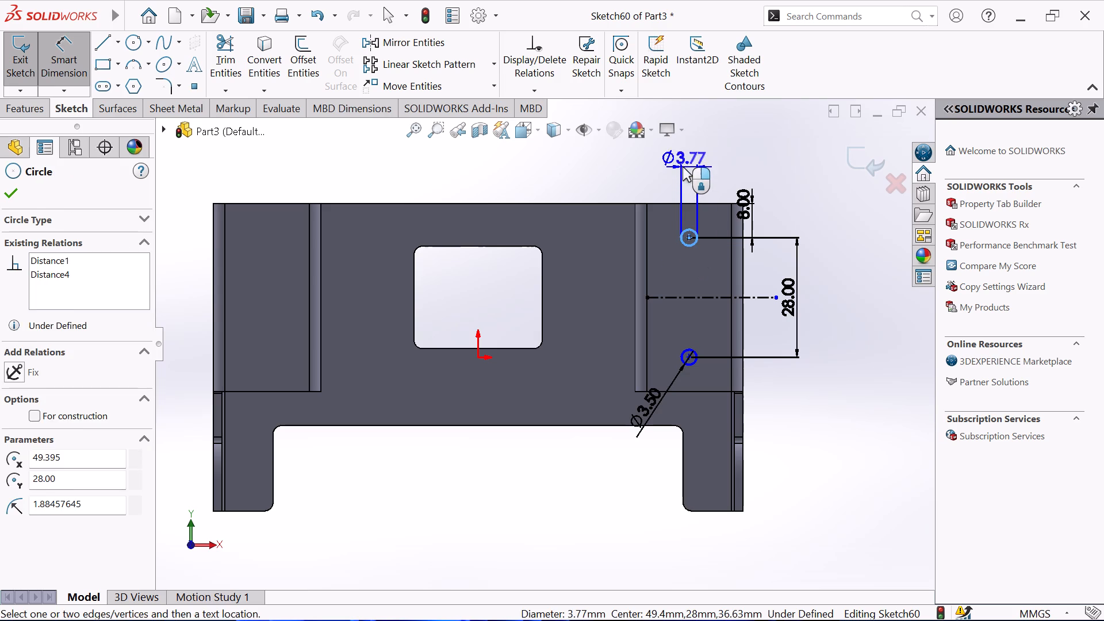
click(683, 167)
text(3.5)
key(Return)
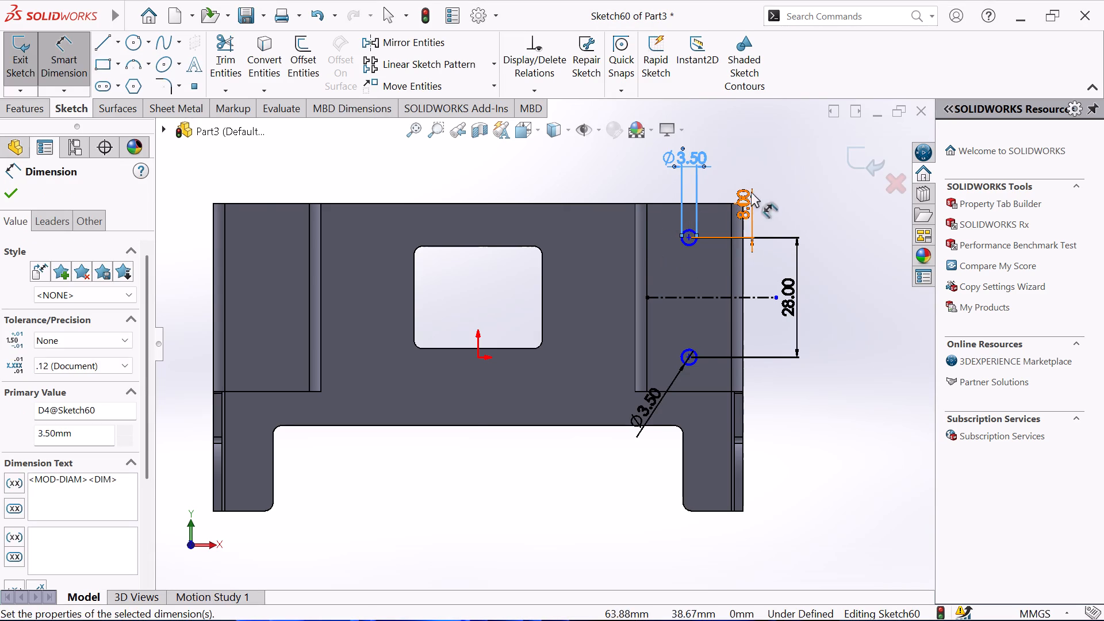
Dimension the upper circle's centre 10.63 mm horizontally from the bracket's outer vertical edge beside the flange, and leave the dimension tool.
middle_drag(752, 190, 768, 181)
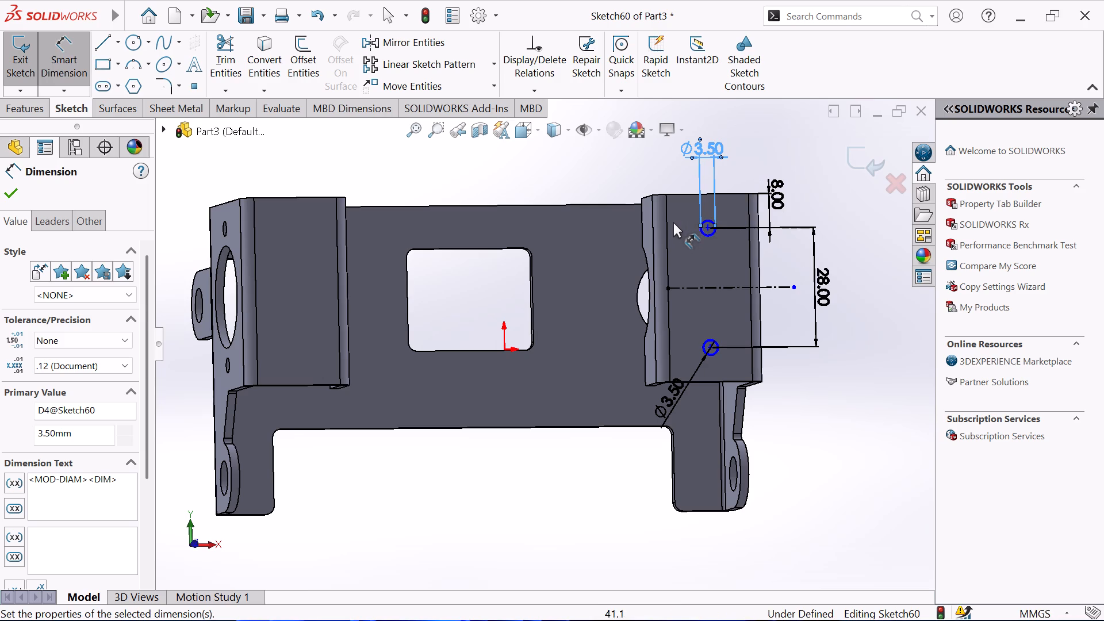
key(ctrl+8)
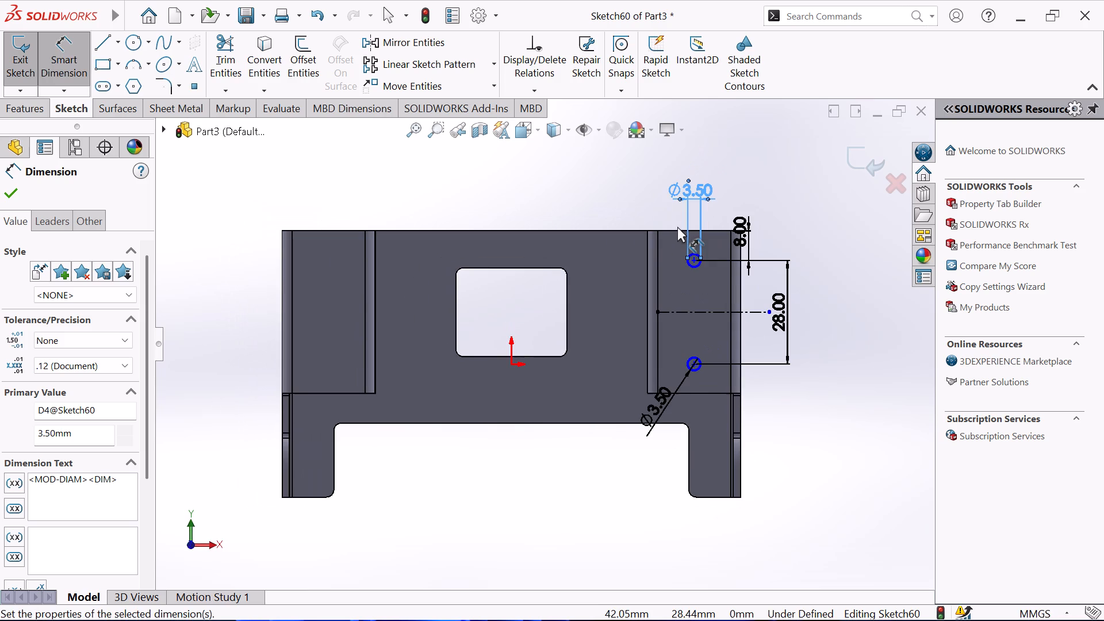
click(697, 267)
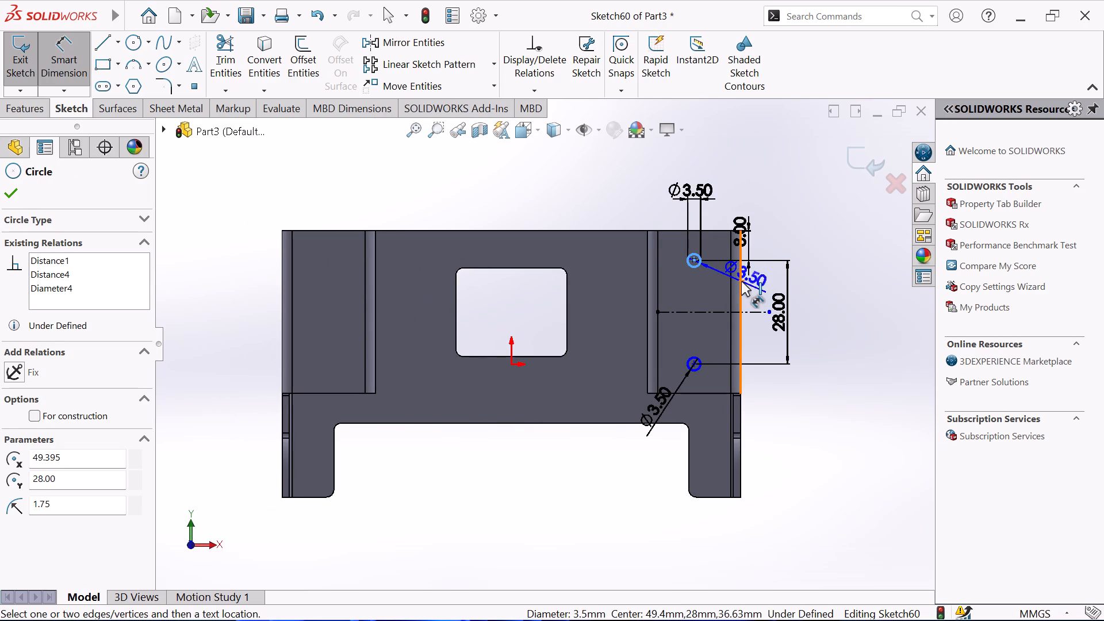
click(741, 281)
click(720, 214)
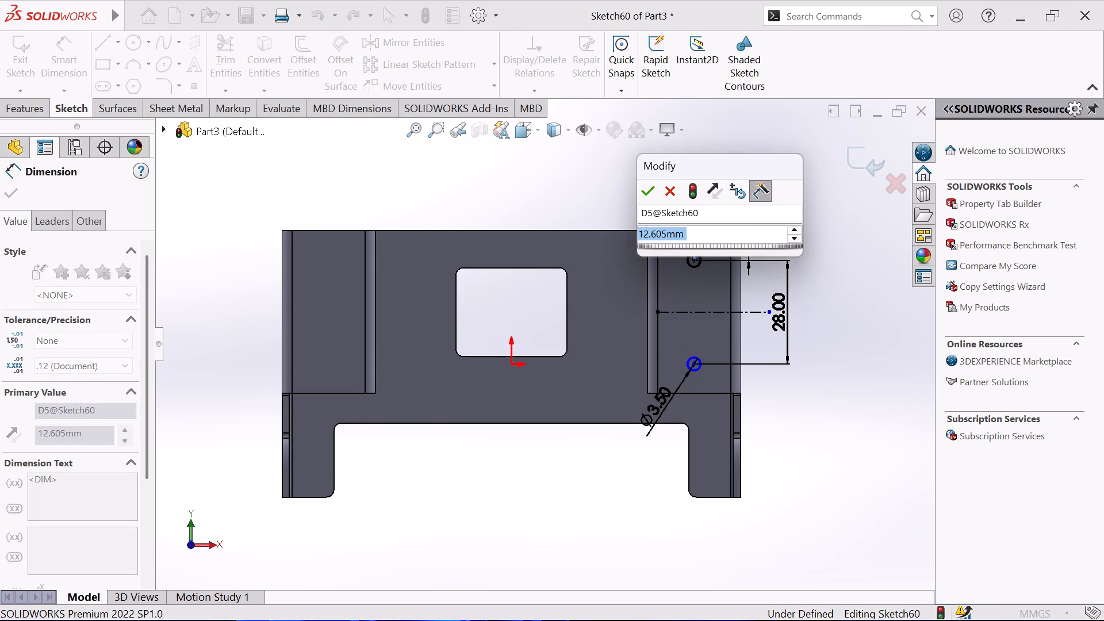
text(10.)
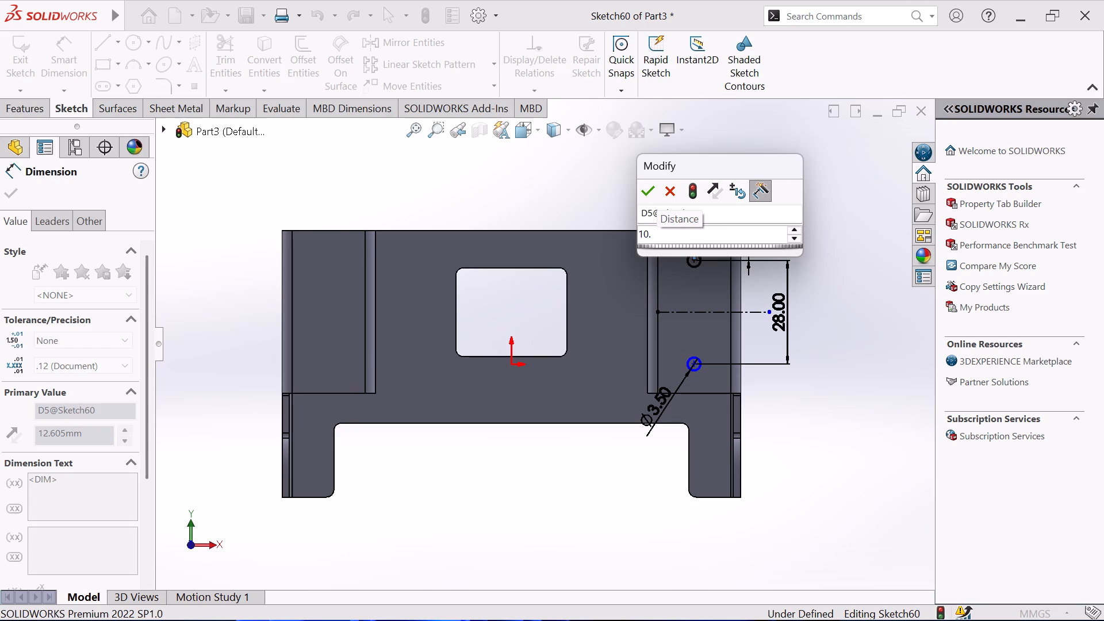
text(63)
key(Return)
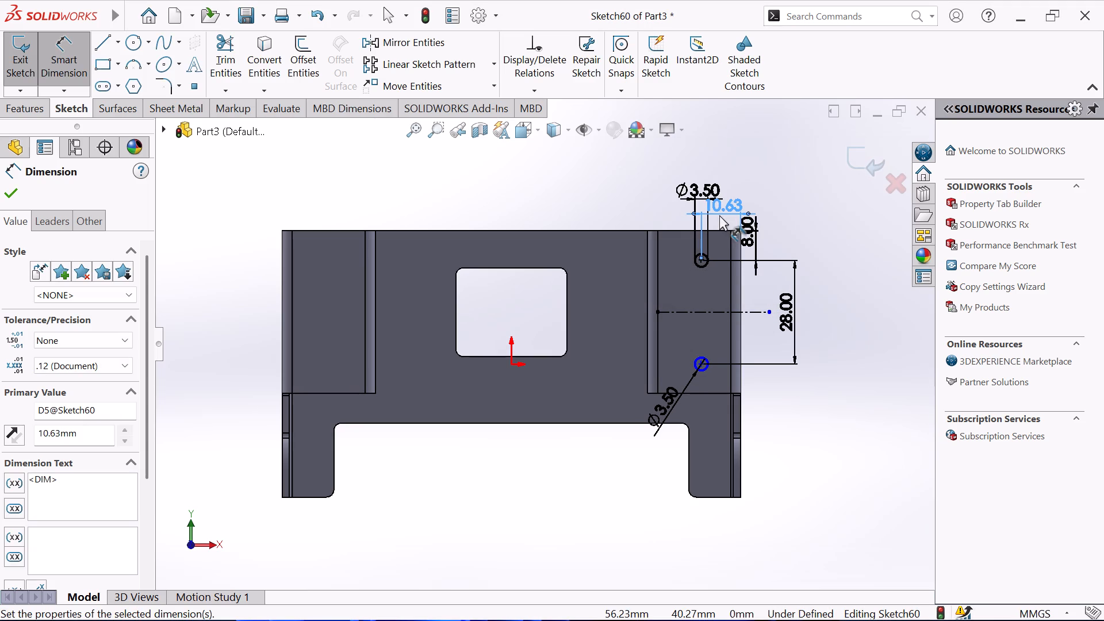
right_click(754, 191)
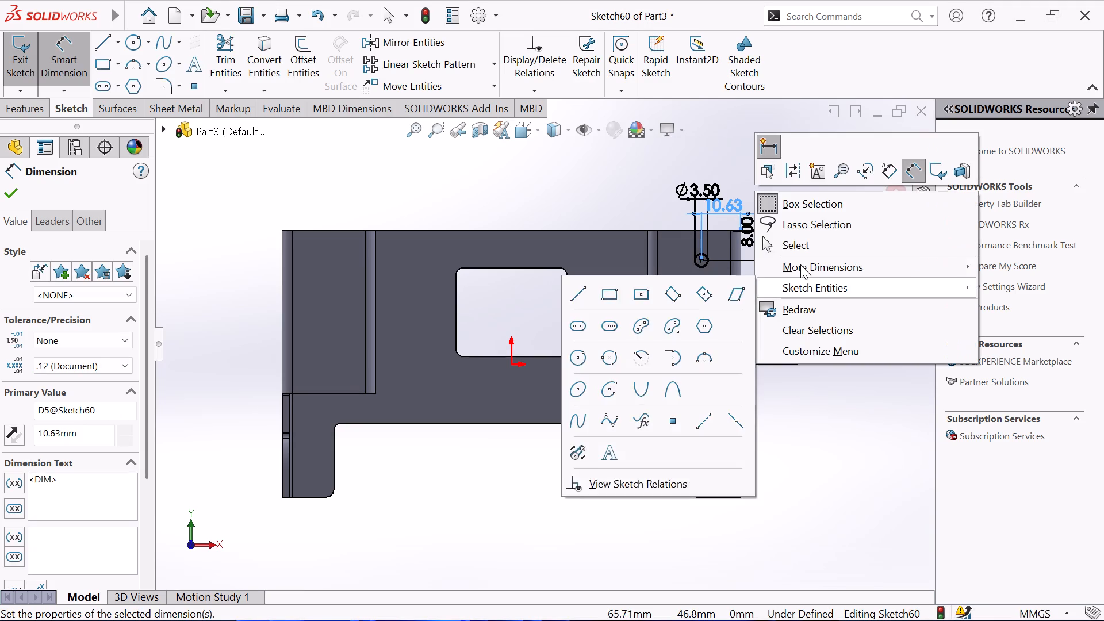
click(799, 243)
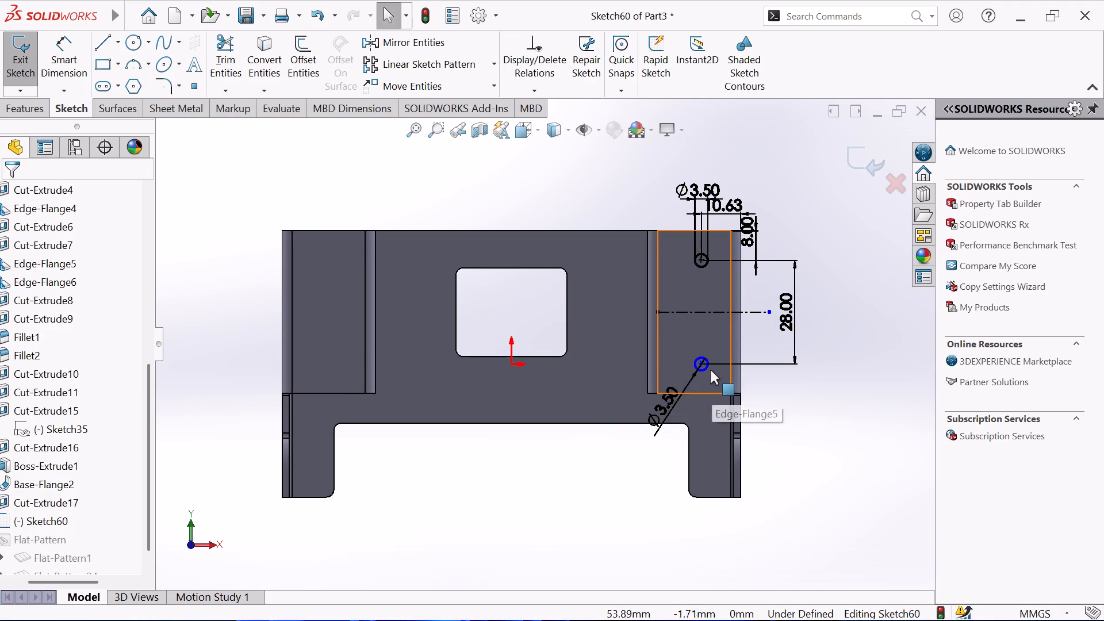
Dimension the lower circle's centre 10.63 mm horizontally from the same outer vertical edge of the bracket.
click(709, 369)
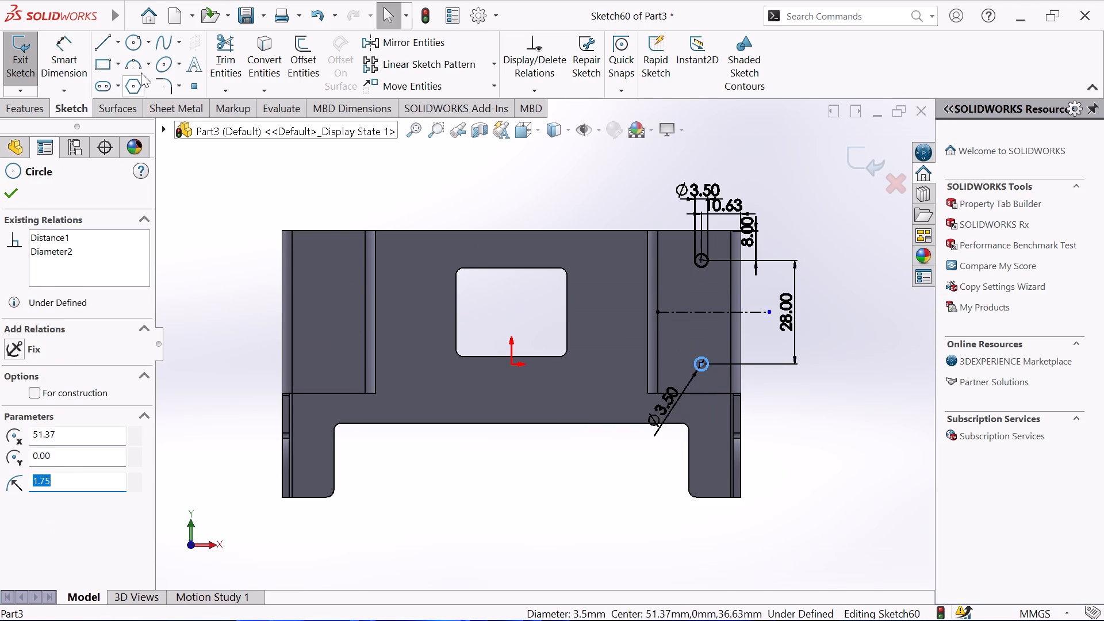
click(63, 39)
click(704, 372)
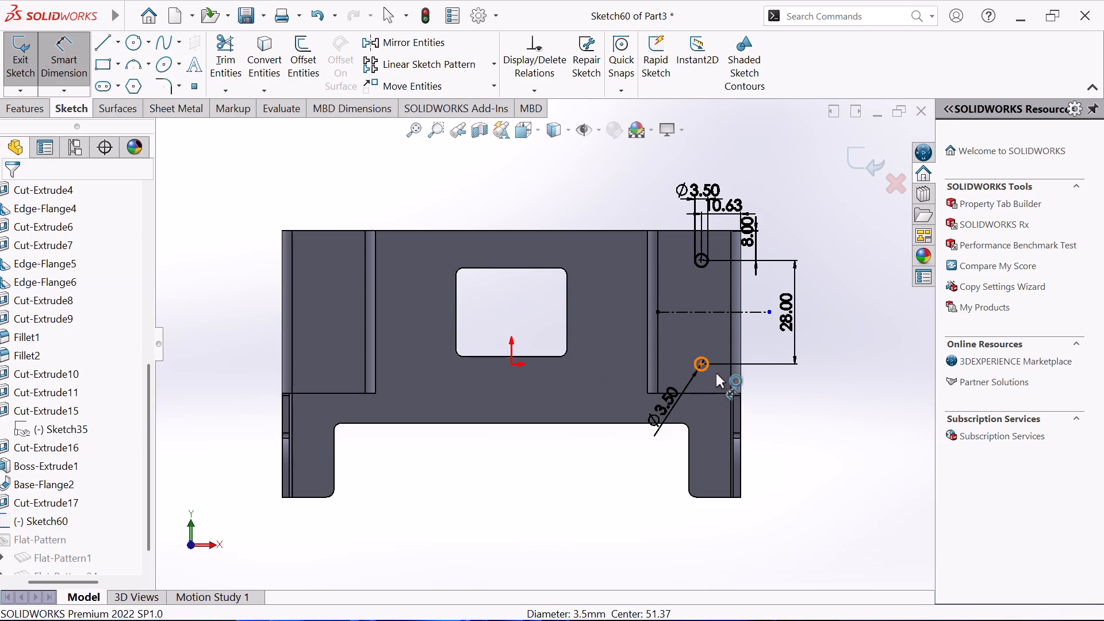
click(741, 369)
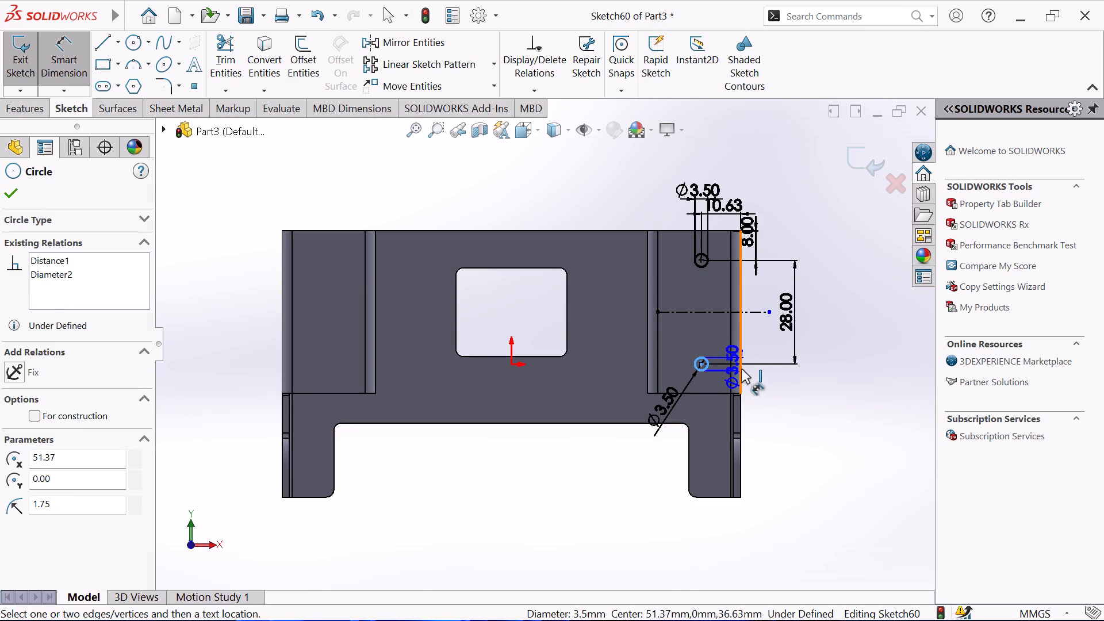
click(715, 415)
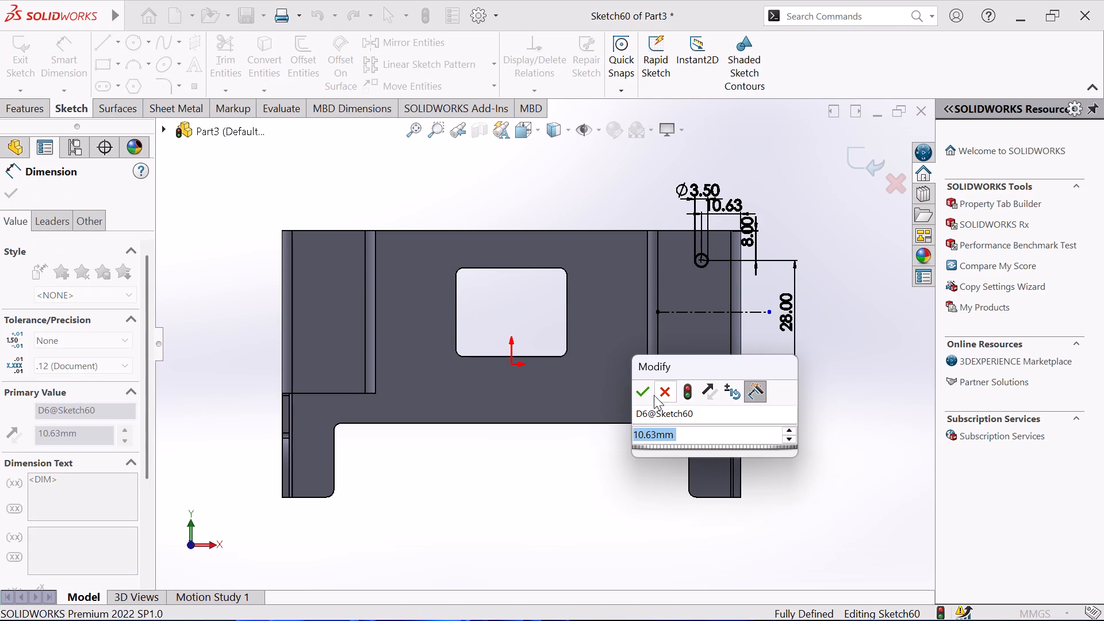
click(646, 393)
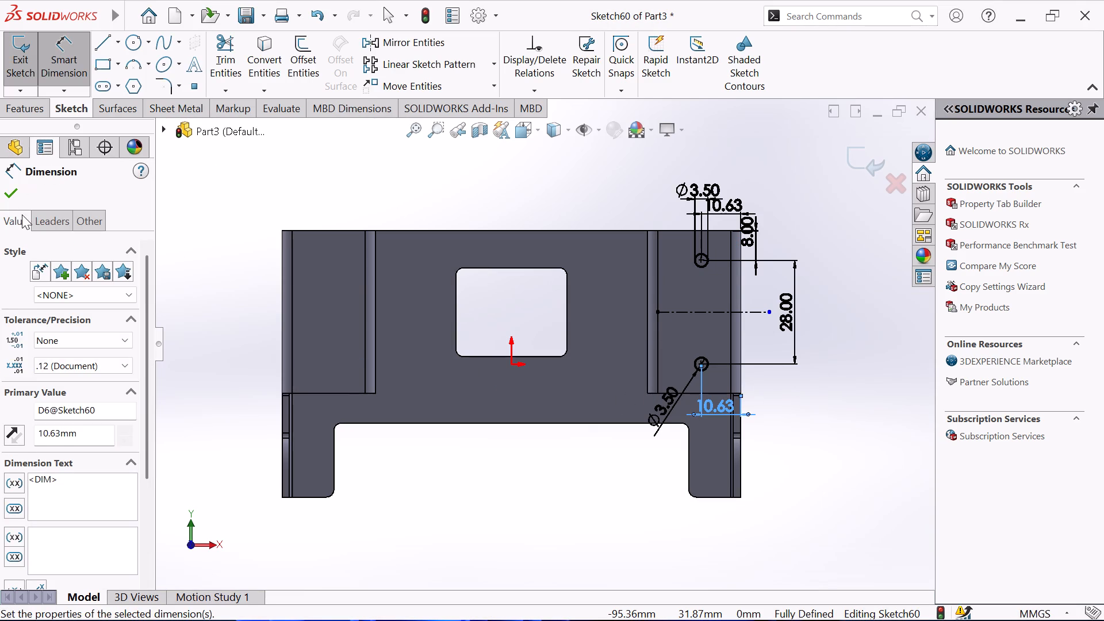
click(14, 195)
Cut the two circles through Edge-Flange5 with a blind Extruded Cut 2 mm deep from the sketch plane.
click(194, 109)
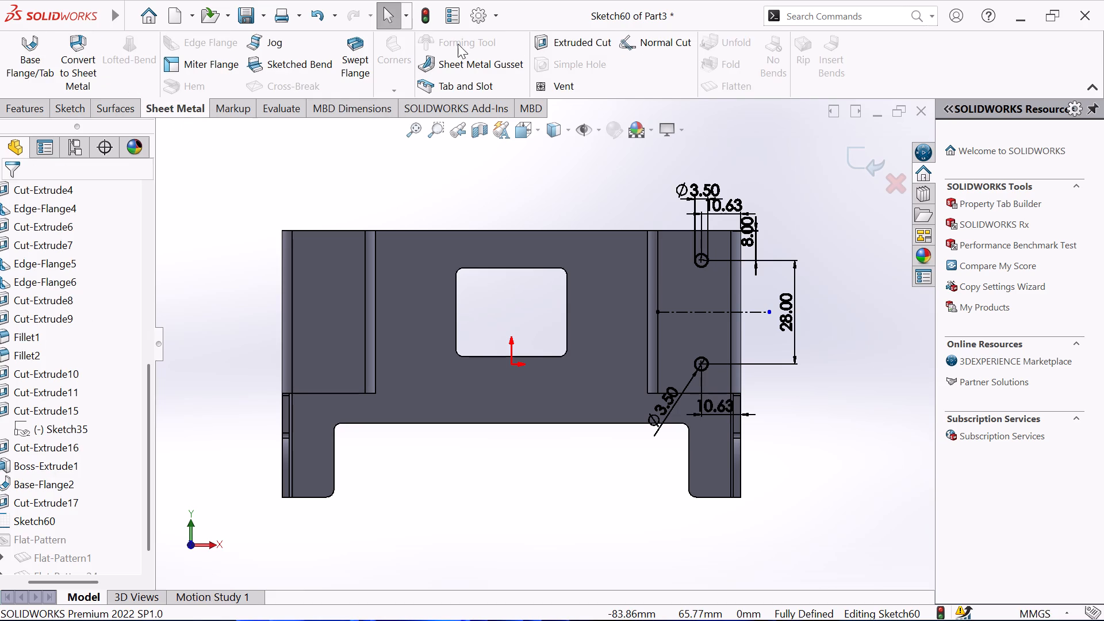
click(570, 34)
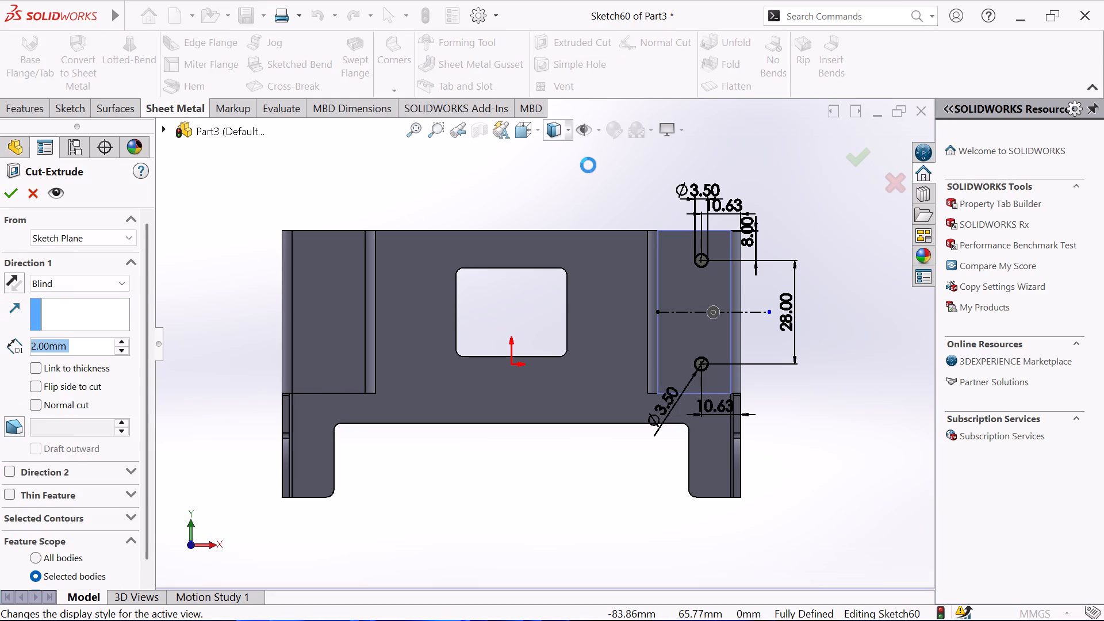
middle_drag(615, 197, 665, 160)
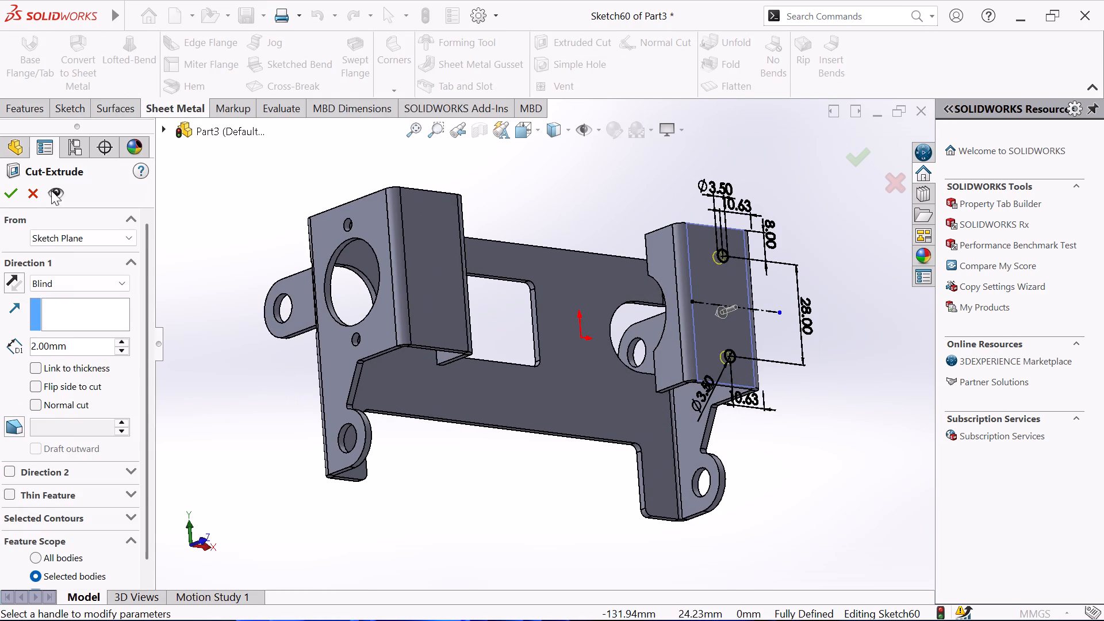
click(16, 194)
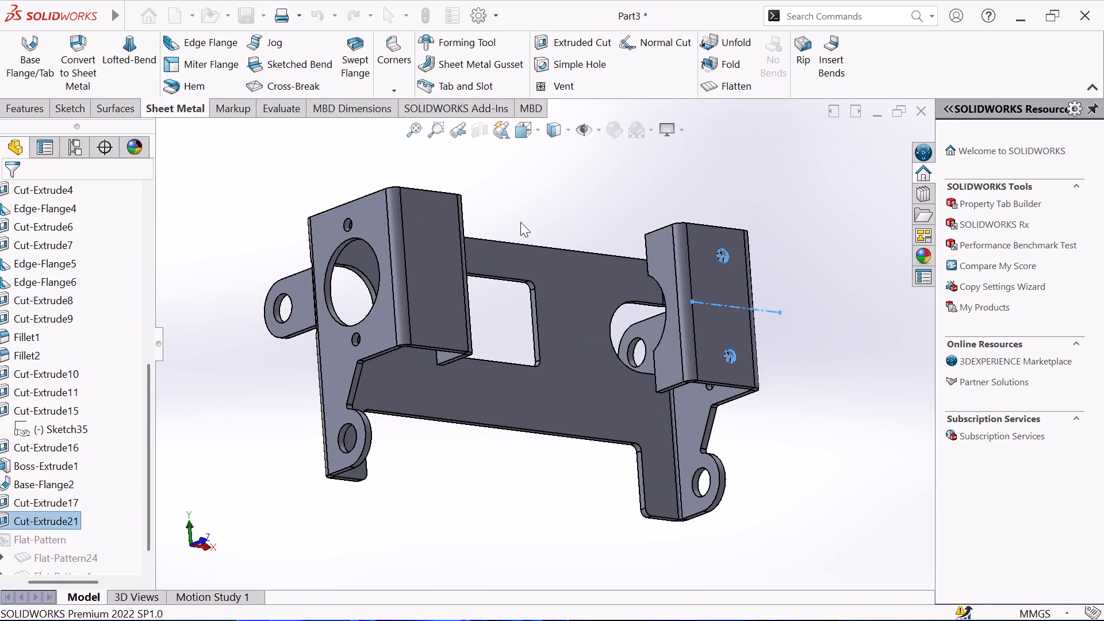
click(521, 222)
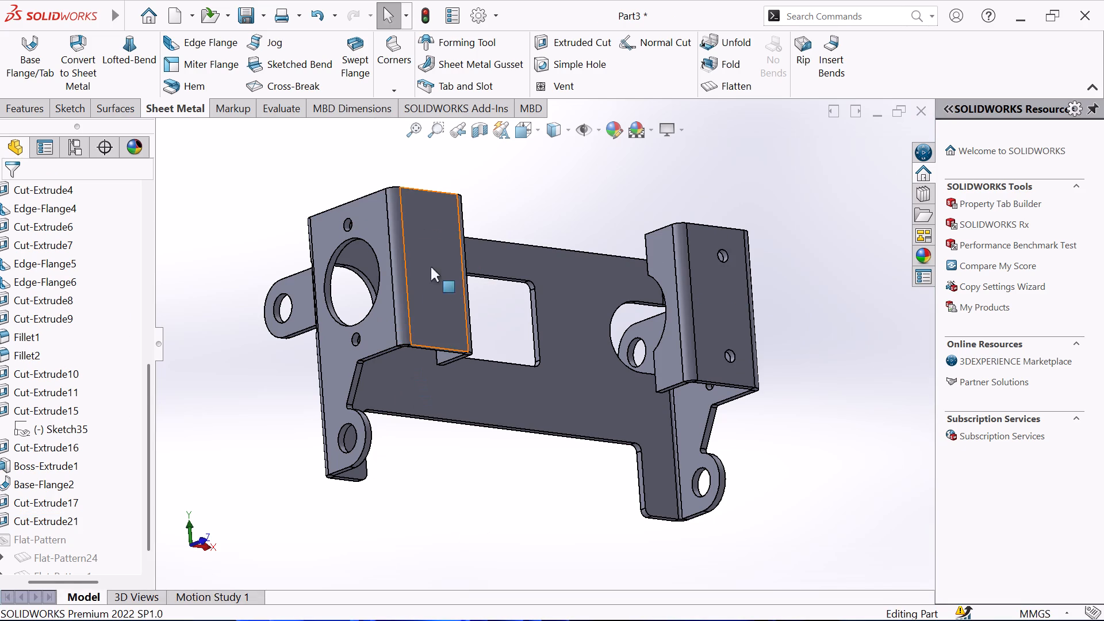
Start a sketch on the outer face of Edge-Flange2 and draw two vertically aligned circles, each about 2.5 mm in radius.
click(433, 227)
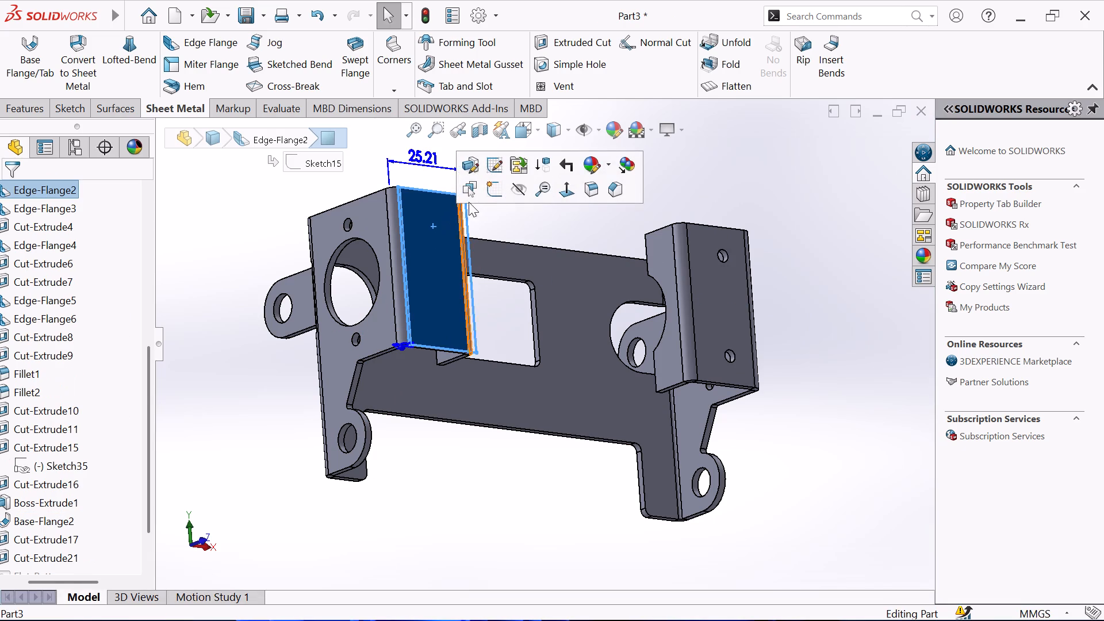
click(501, 190)
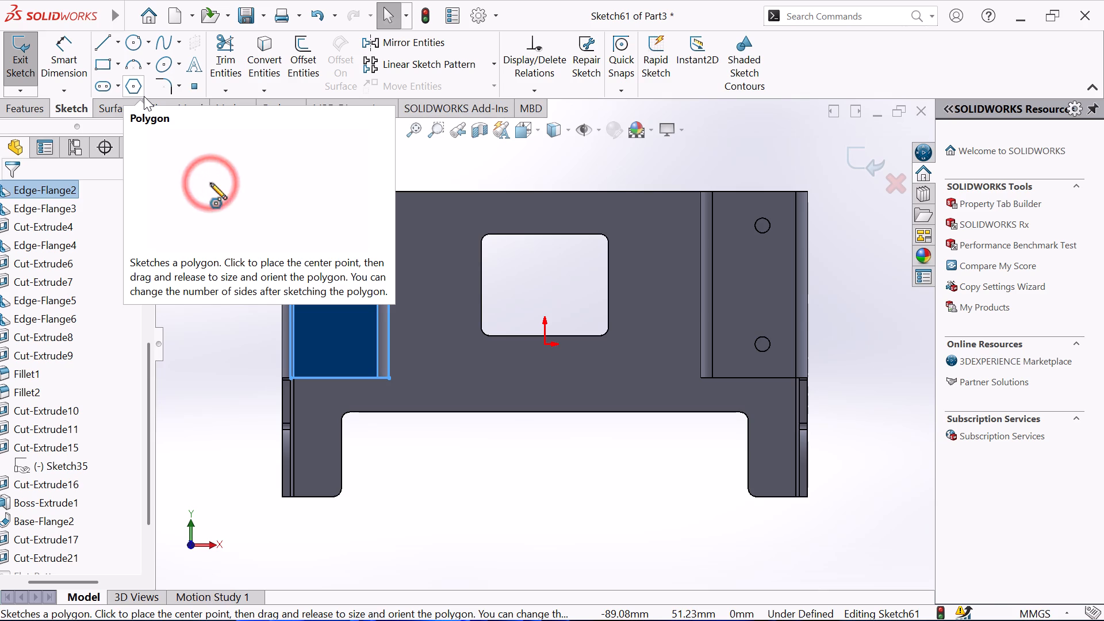
click(135, 48)
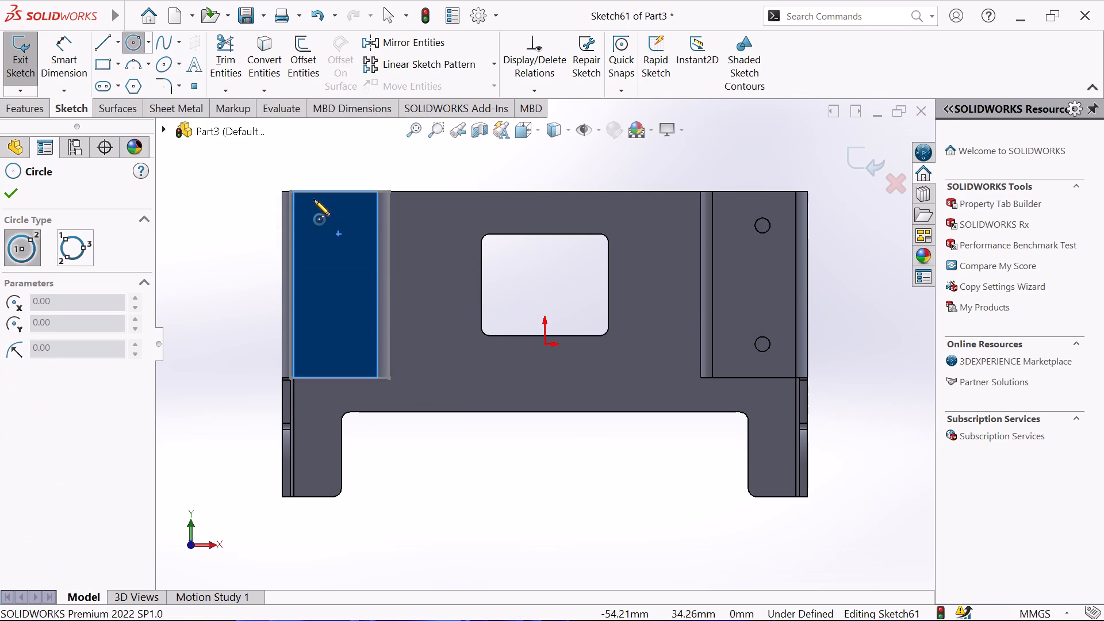
click(324, 221)
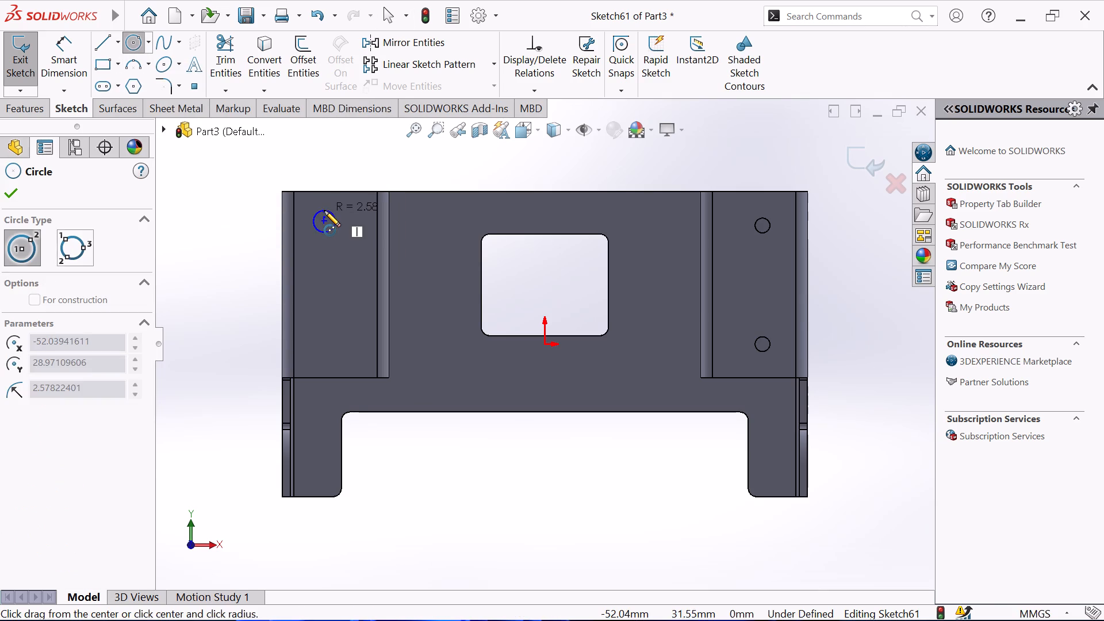
click(324, 210)
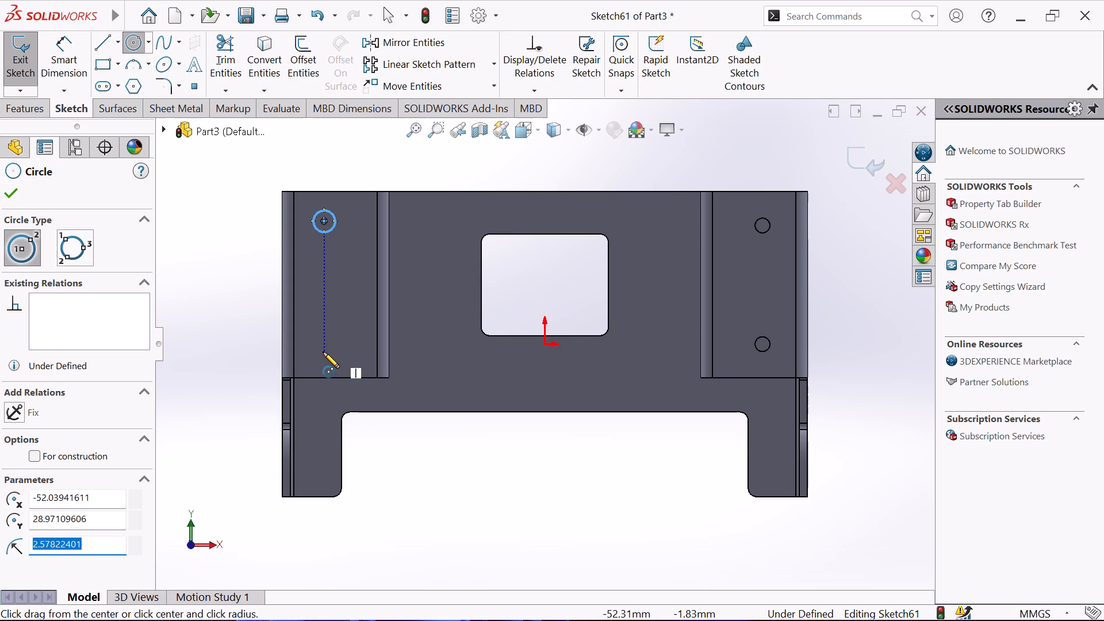
click(325, 341)
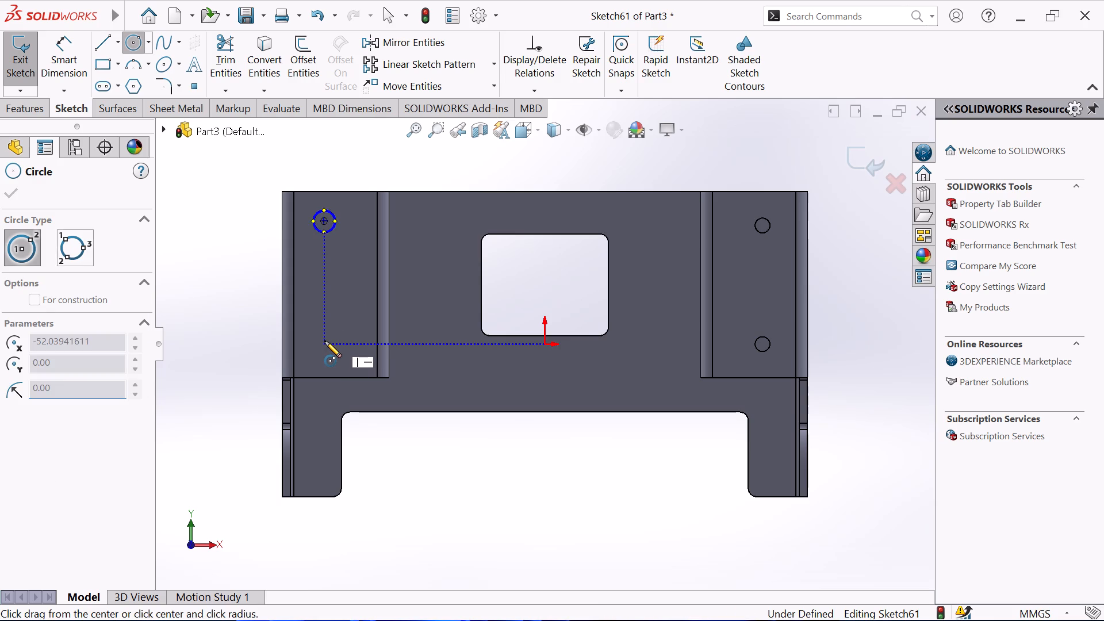
click(325, 333)
right_click(255, 311)
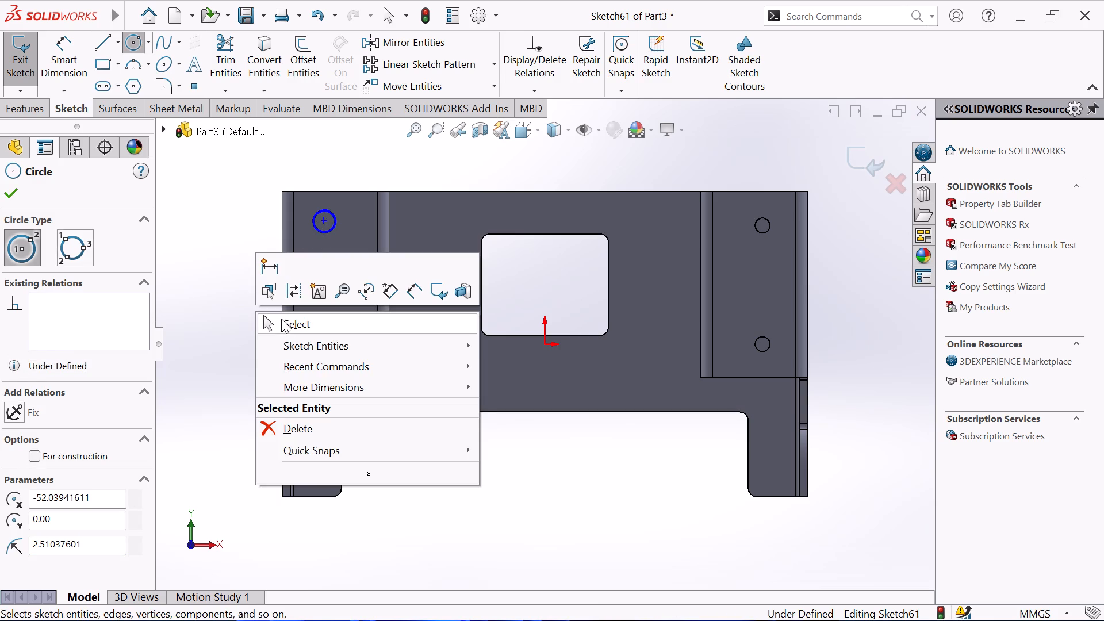
click(279, 323)
Draw a horizontal centerline from the midpoint of the flange's long vertical edge, extending between the two circles.
click(120, 48)
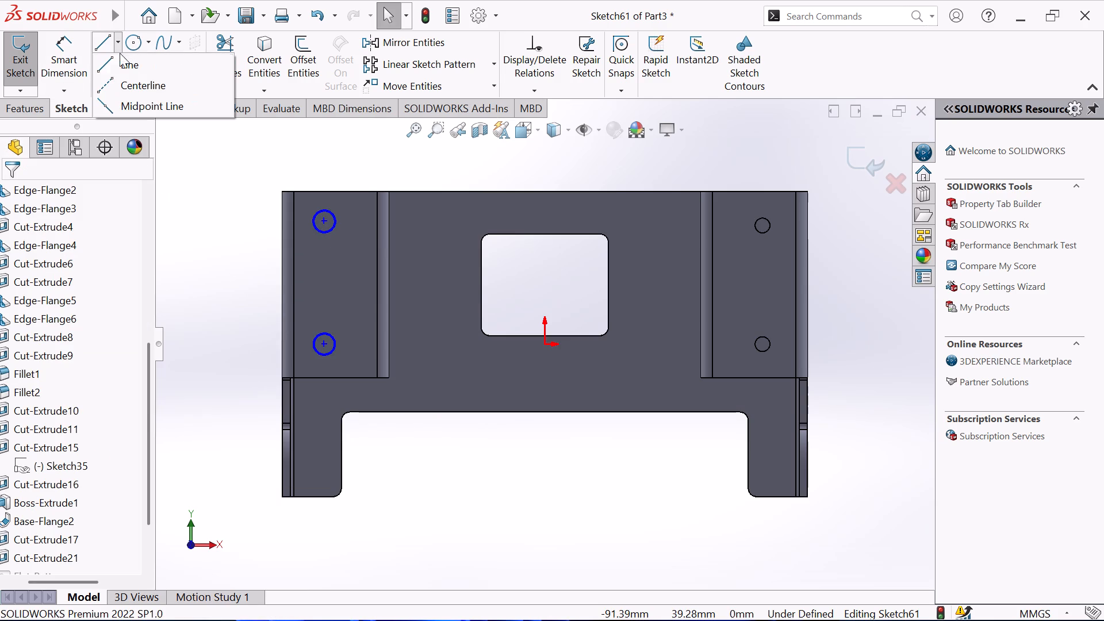
click(108, 89)
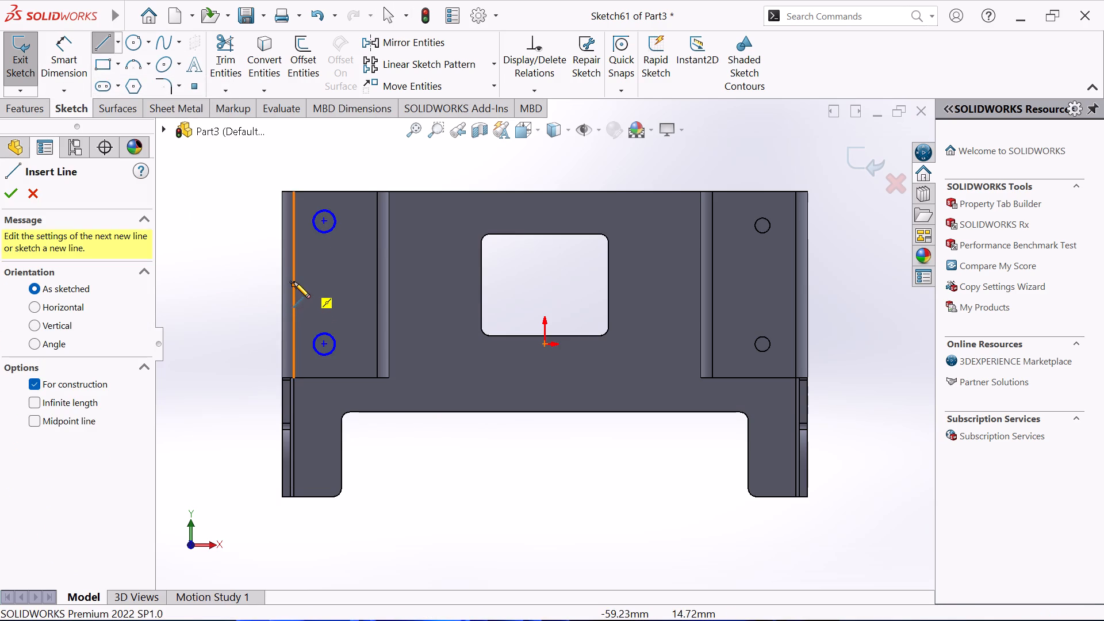
click(293, 285)
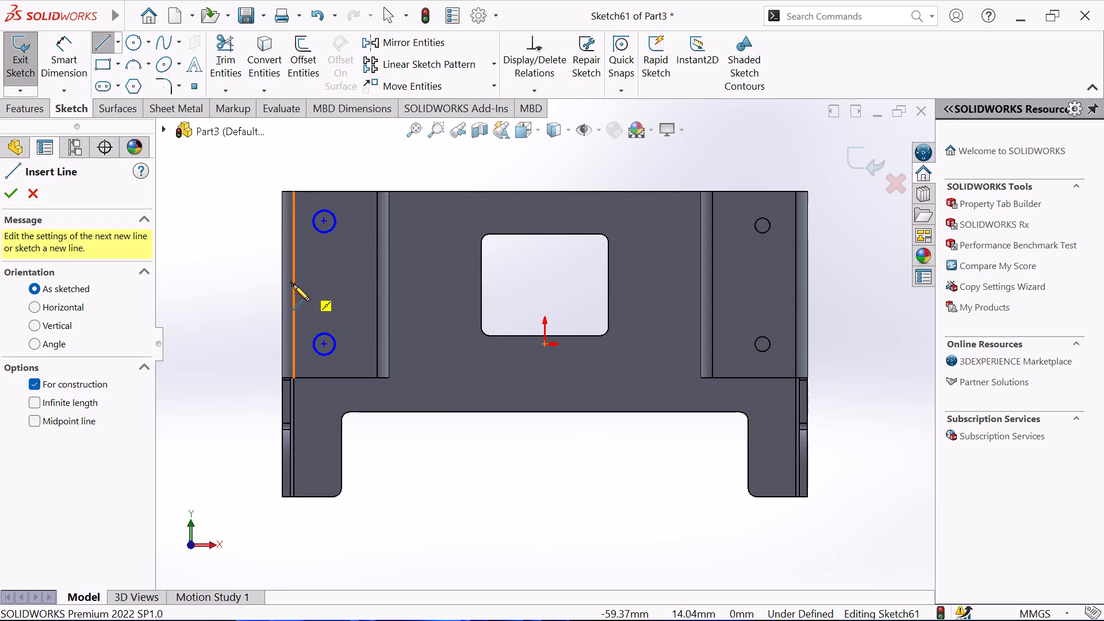
click(427, 287)
right_click(430, 197)
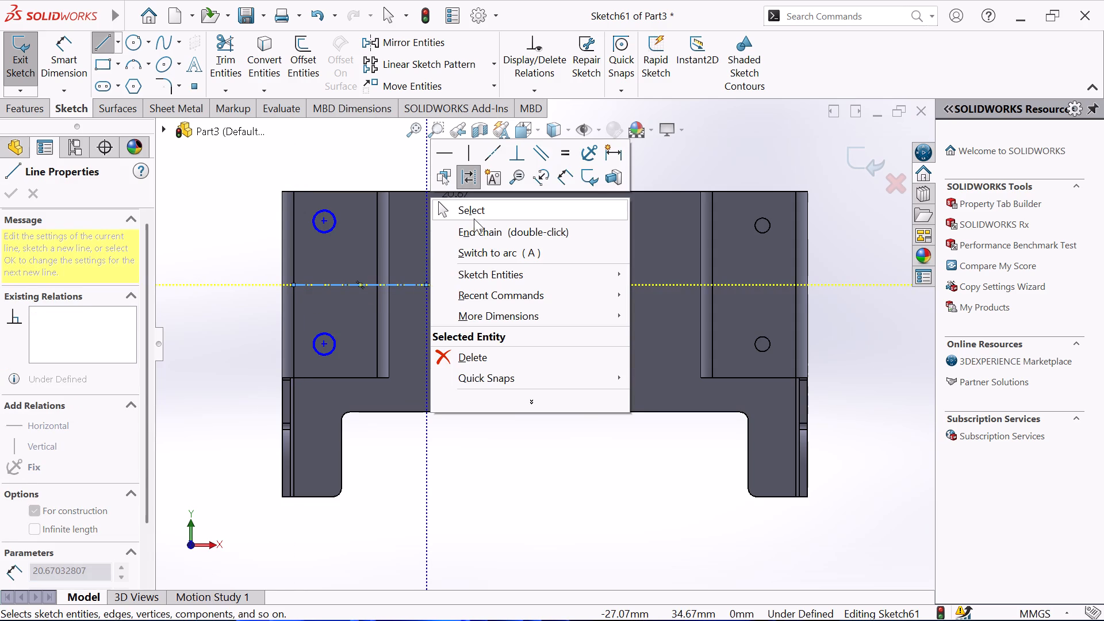
click(481, 213)
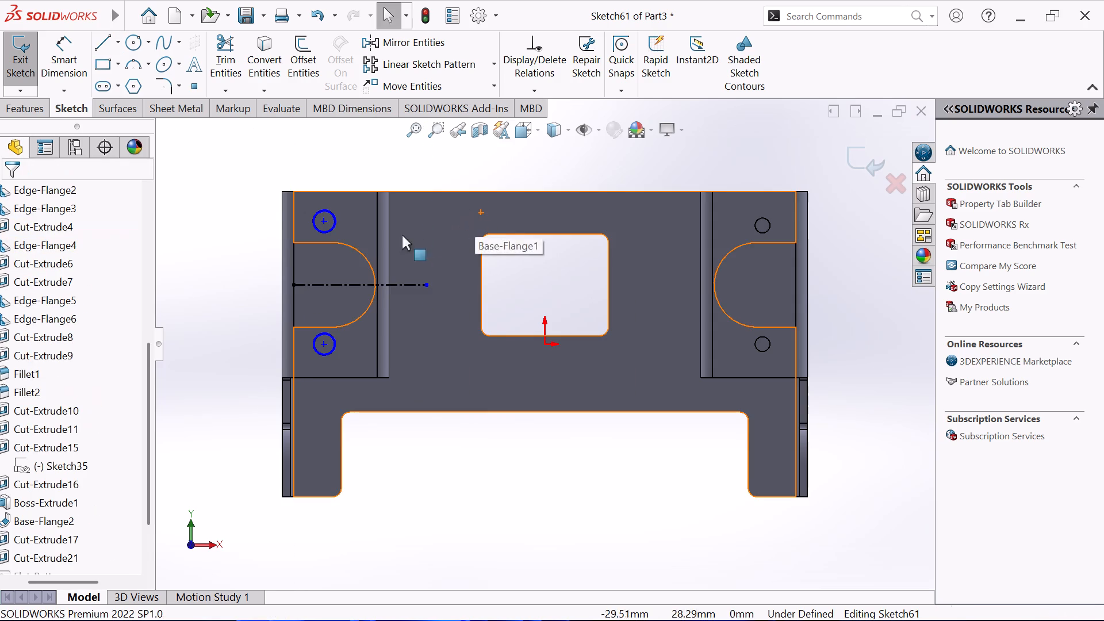
Make the two circle centres symmetric about the horizontal centerline.
click(546, 90)
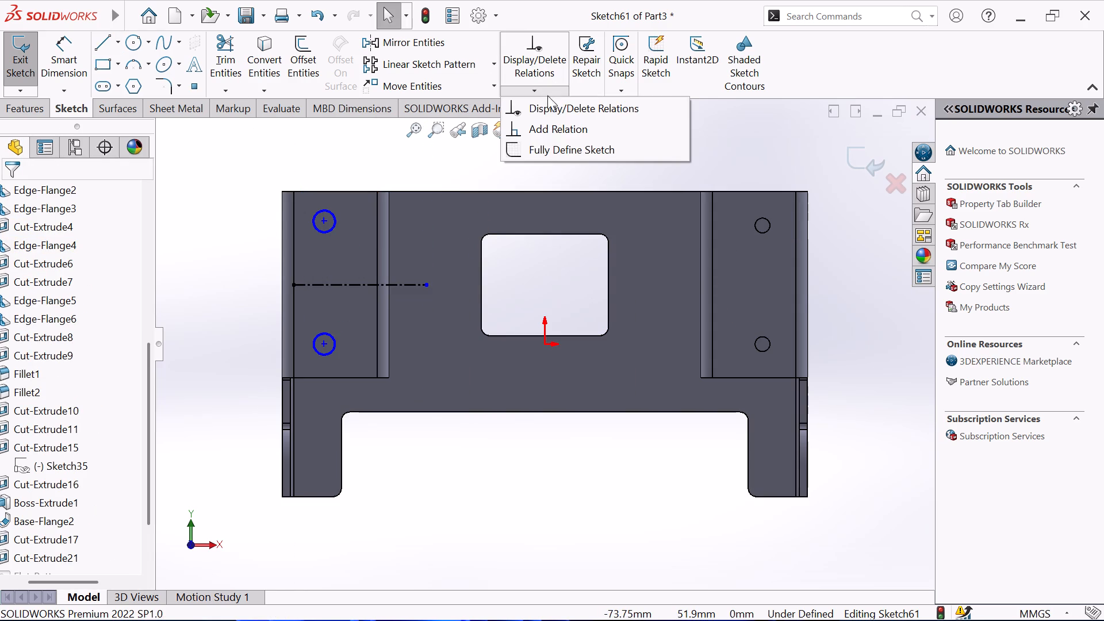
click(549, 125)
click(325, 223)
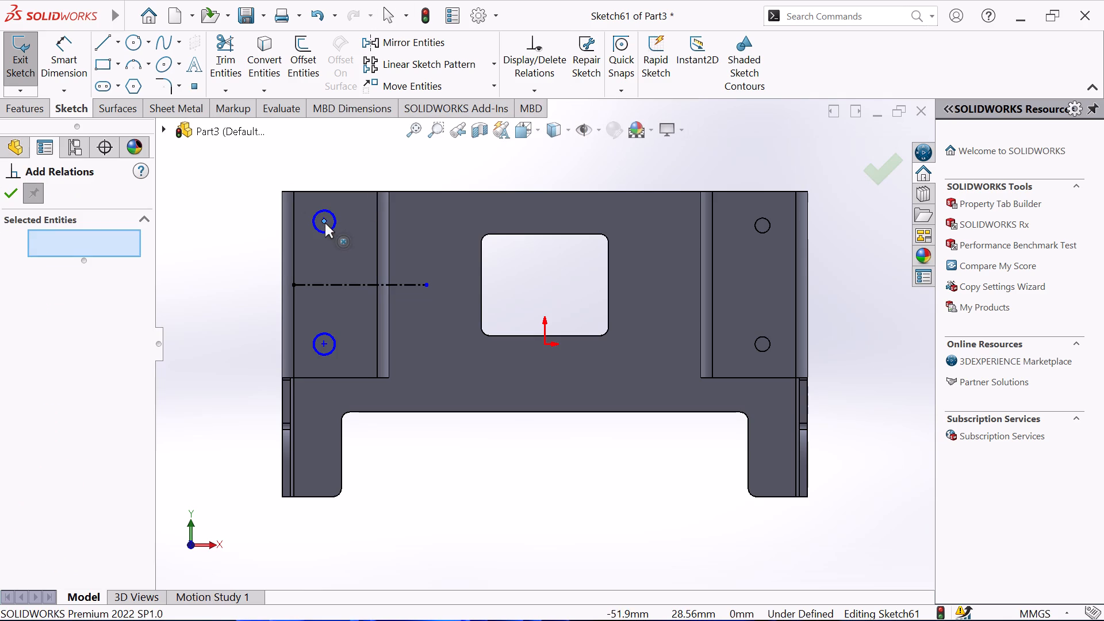
click(324, 346)
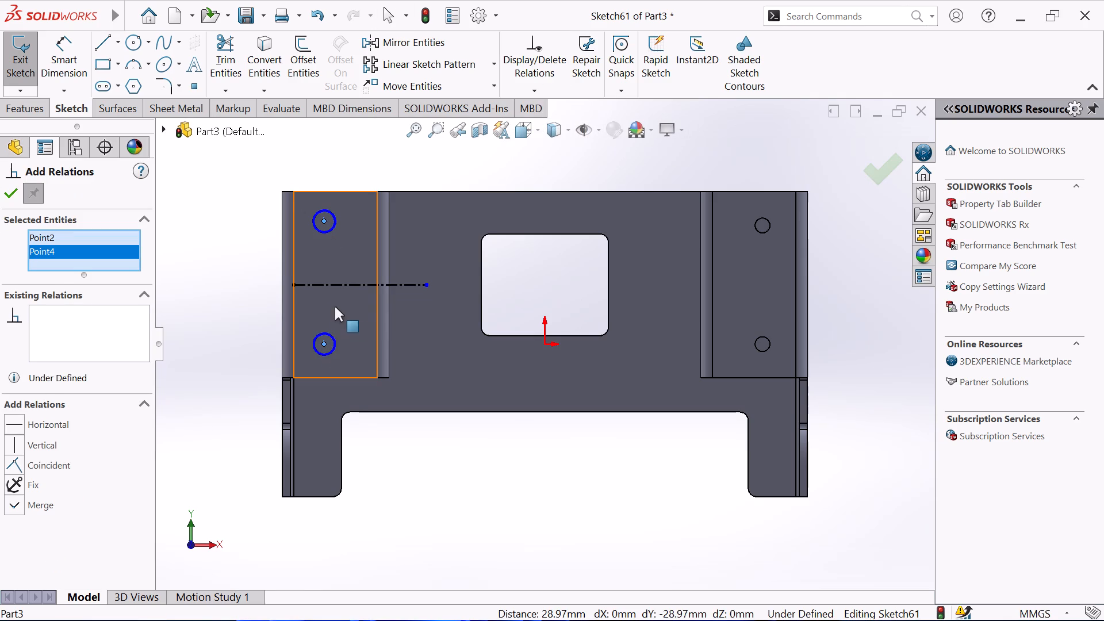
click(336, 287)
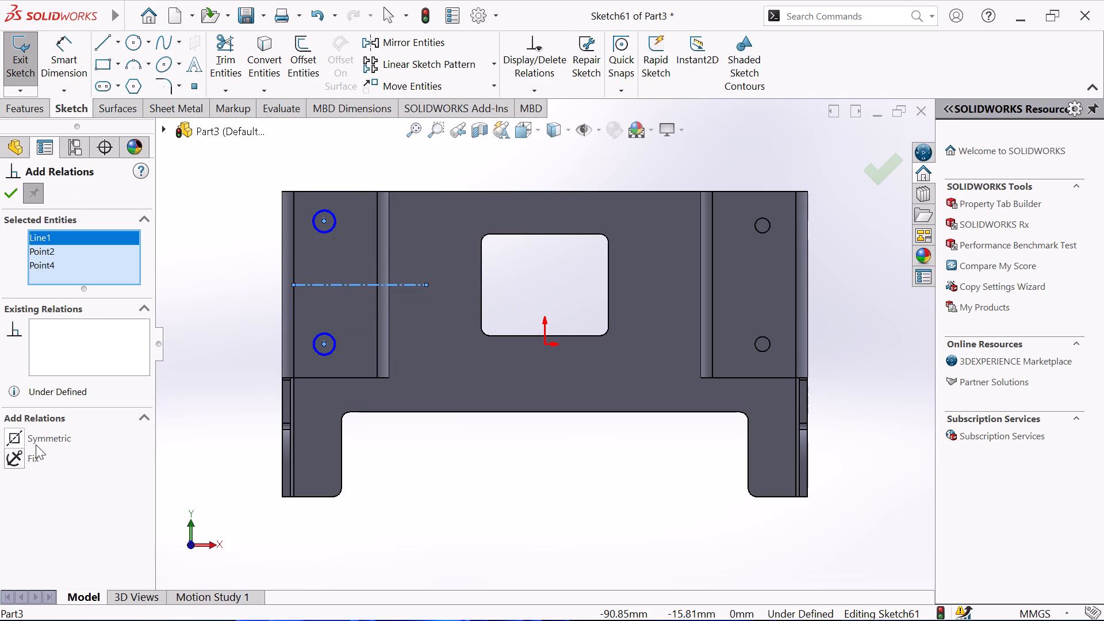
click(14, 441)
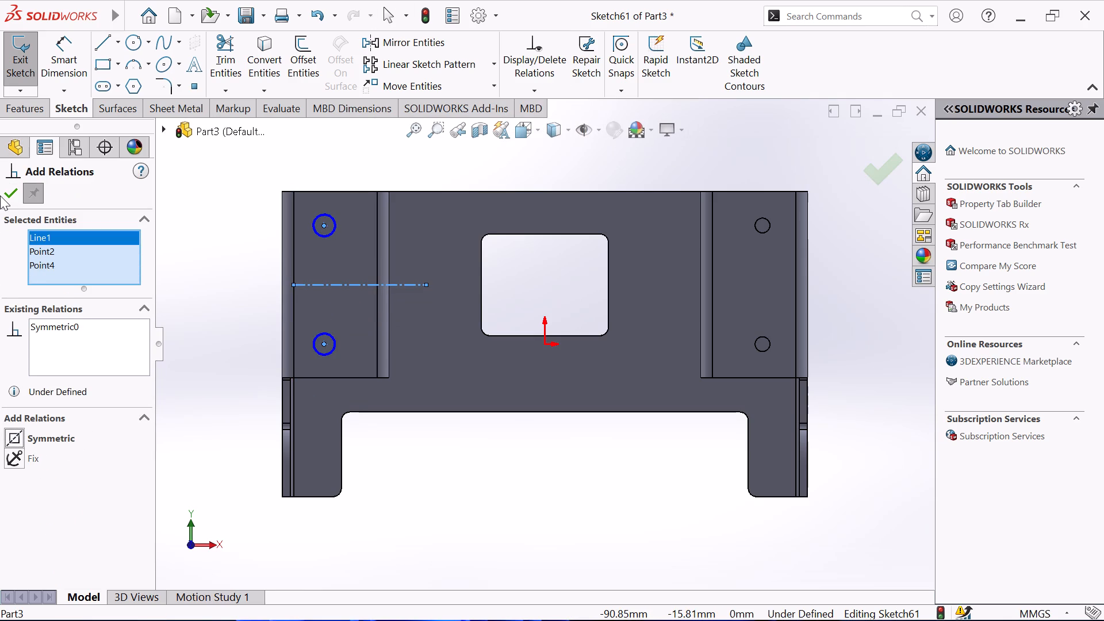
click(0, 195)
click(16, 195)
Dimension the vertical distance between the two circle centres as 28 mm.
click(63, 57)
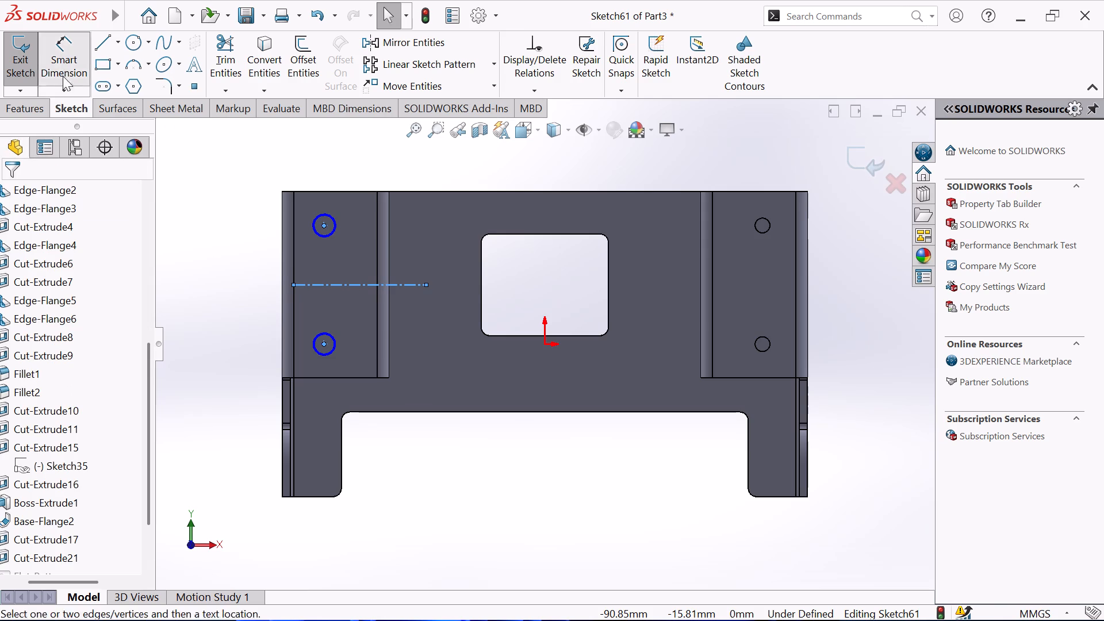
click(322, 225)
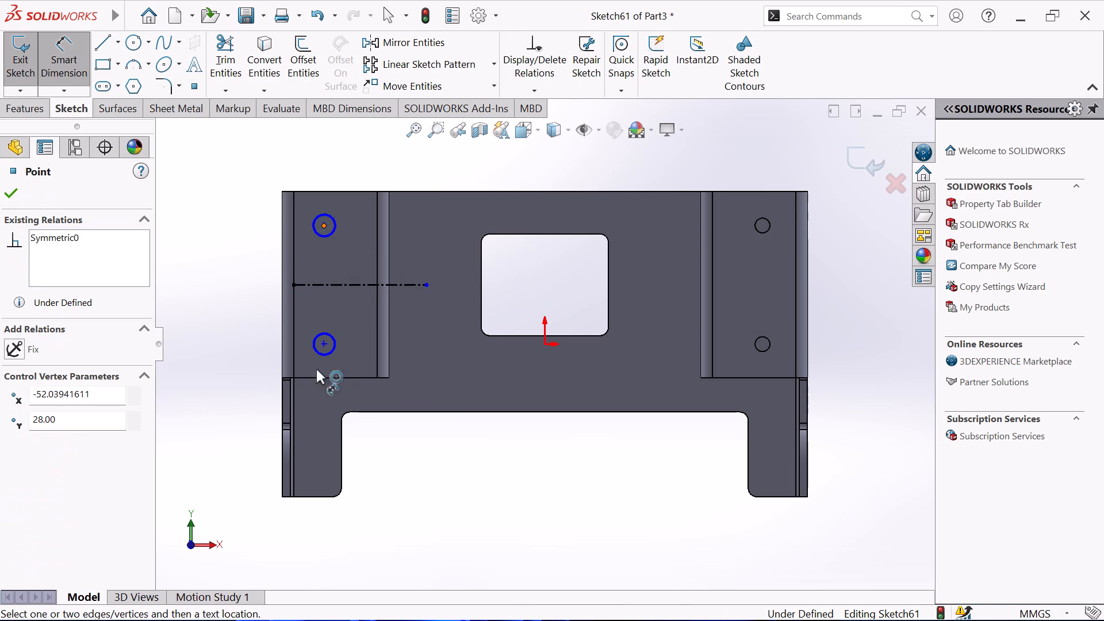
click(324, 347)
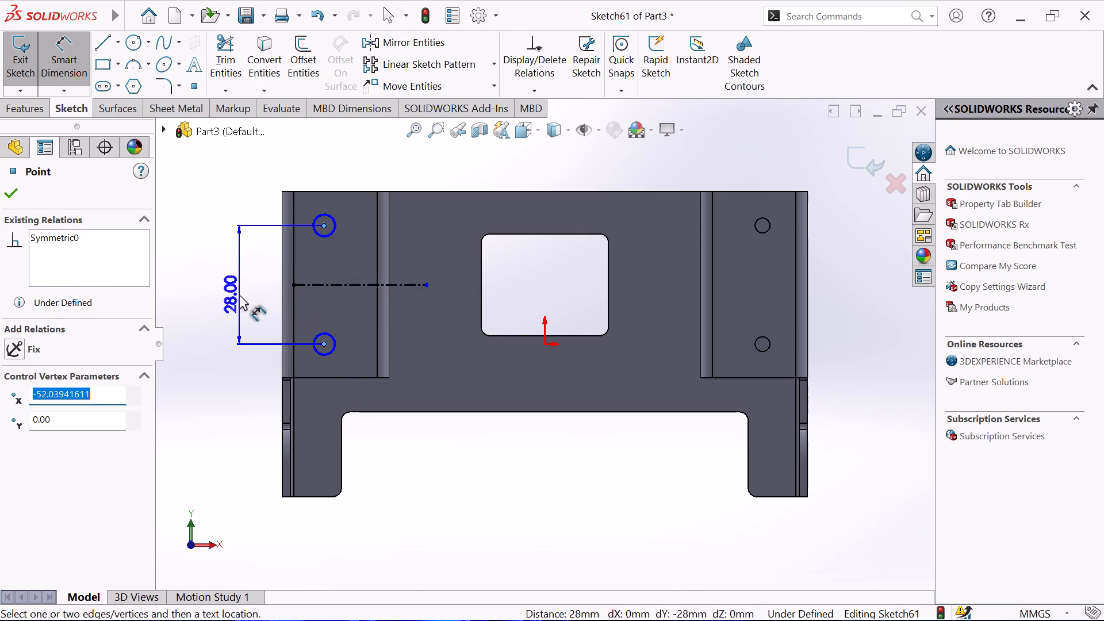
click(239, 294)
click(163, 276)
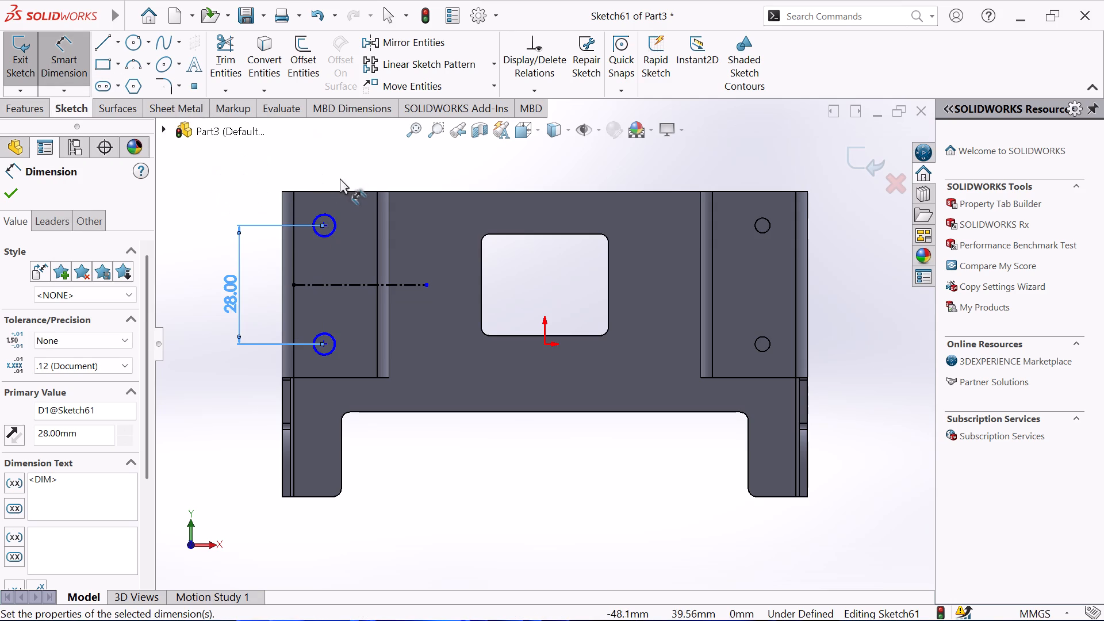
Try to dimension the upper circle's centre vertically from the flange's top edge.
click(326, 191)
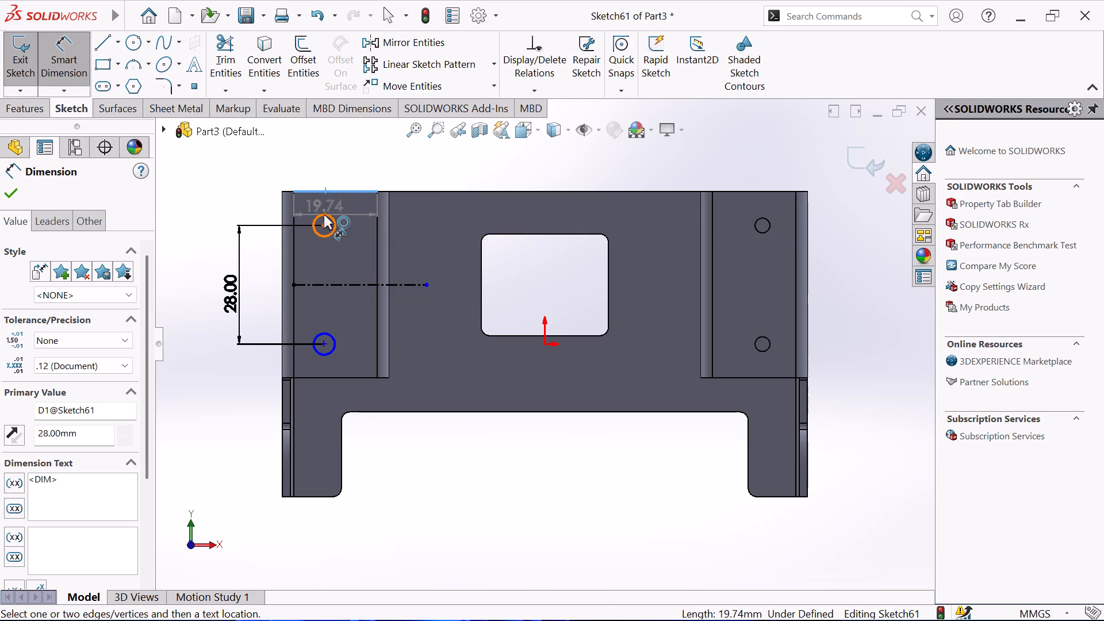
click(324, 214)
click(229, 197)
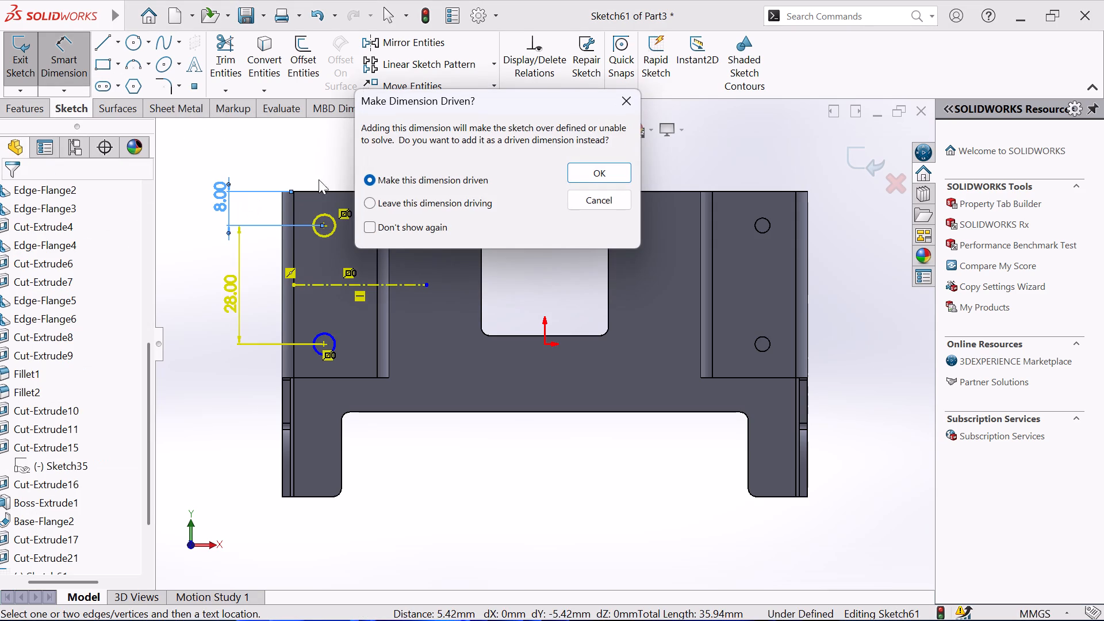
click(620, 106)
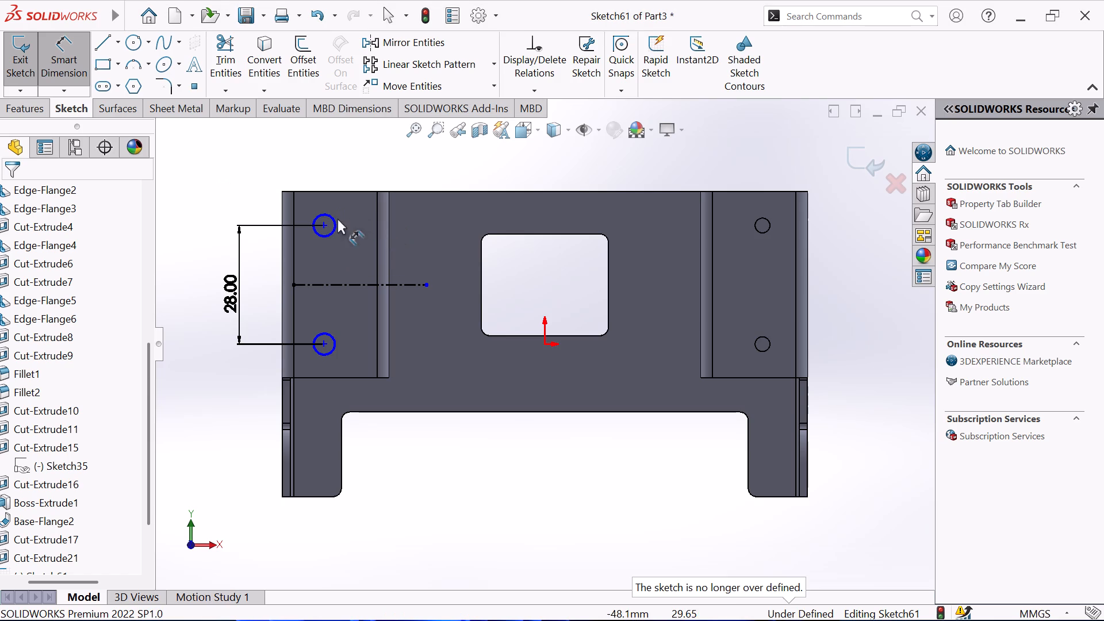
Dimension the upper circle's centre 10.63 mm horizontally from the bracket's outer vertical edge beside the flange.
click(335, 216)
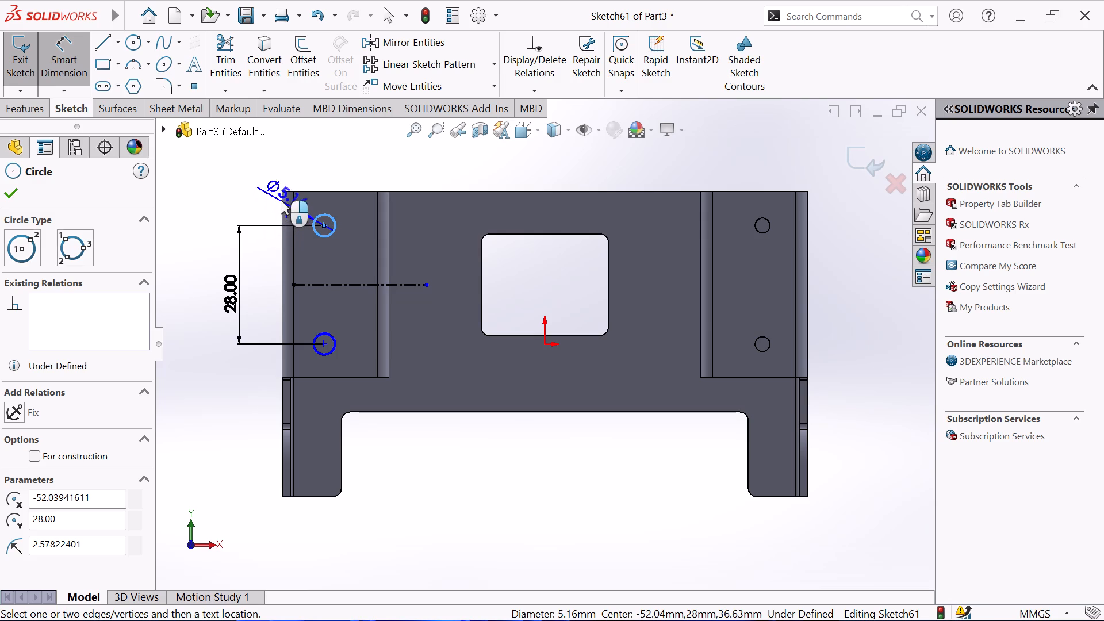
click(282, 197)
click(308, 158)
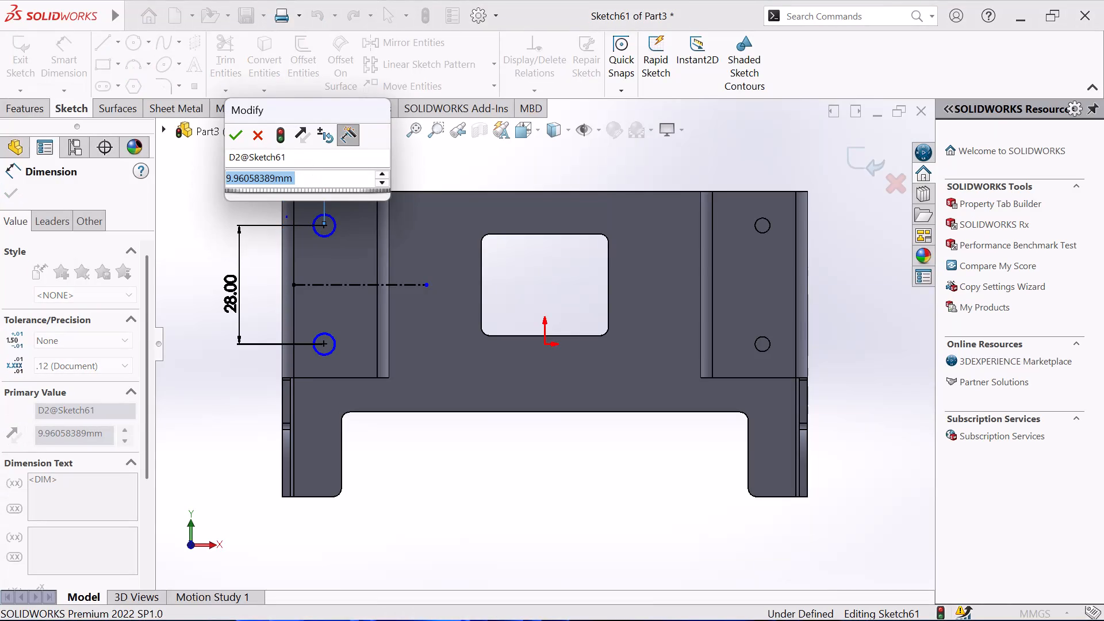
text(10)
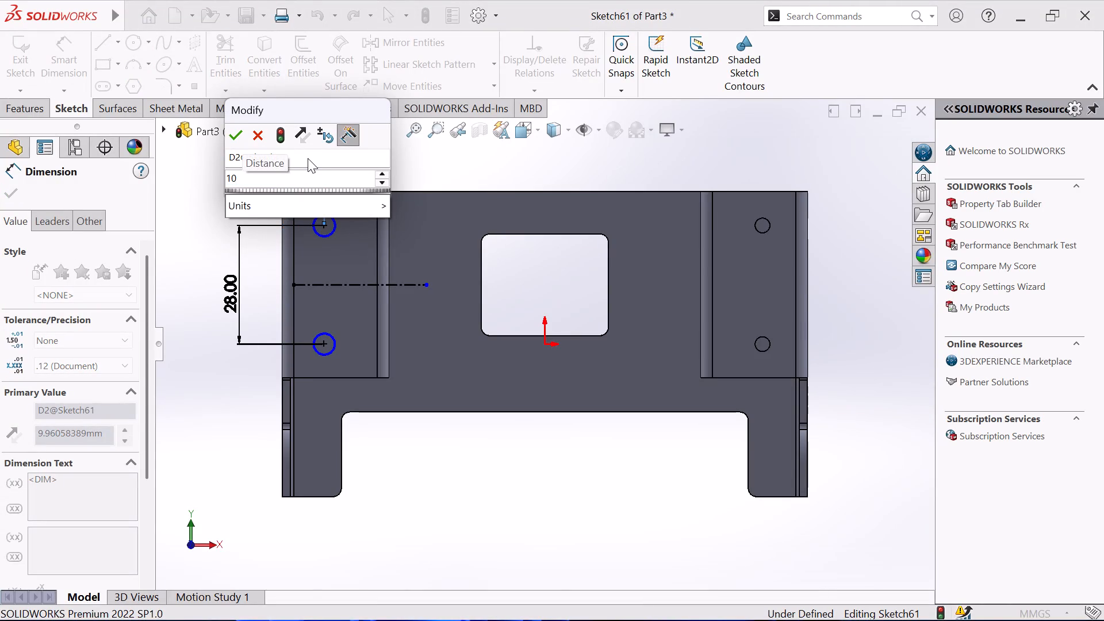
key(period)
text(63)
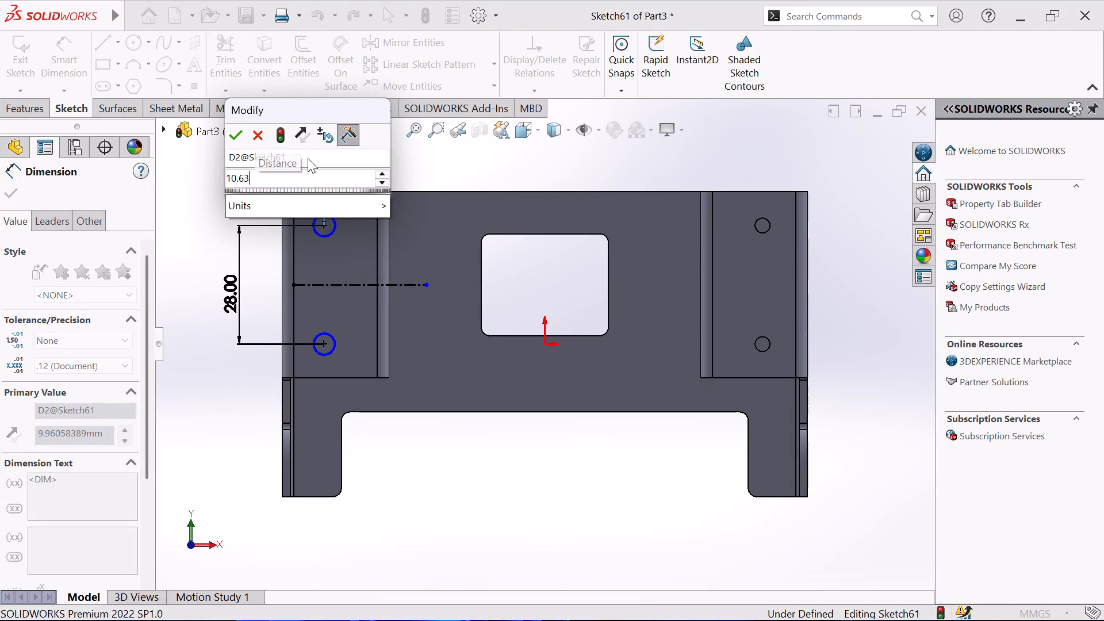
key(Return)
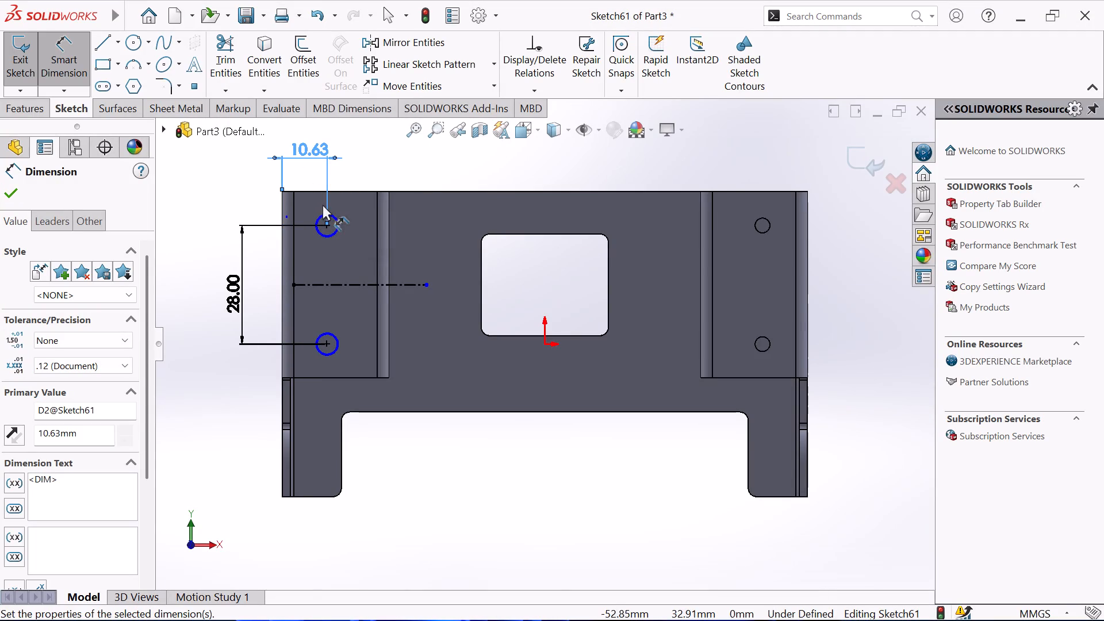
Dimension the upper and lower circles with a diameter of 3.5 mm each.
click(336, 235)
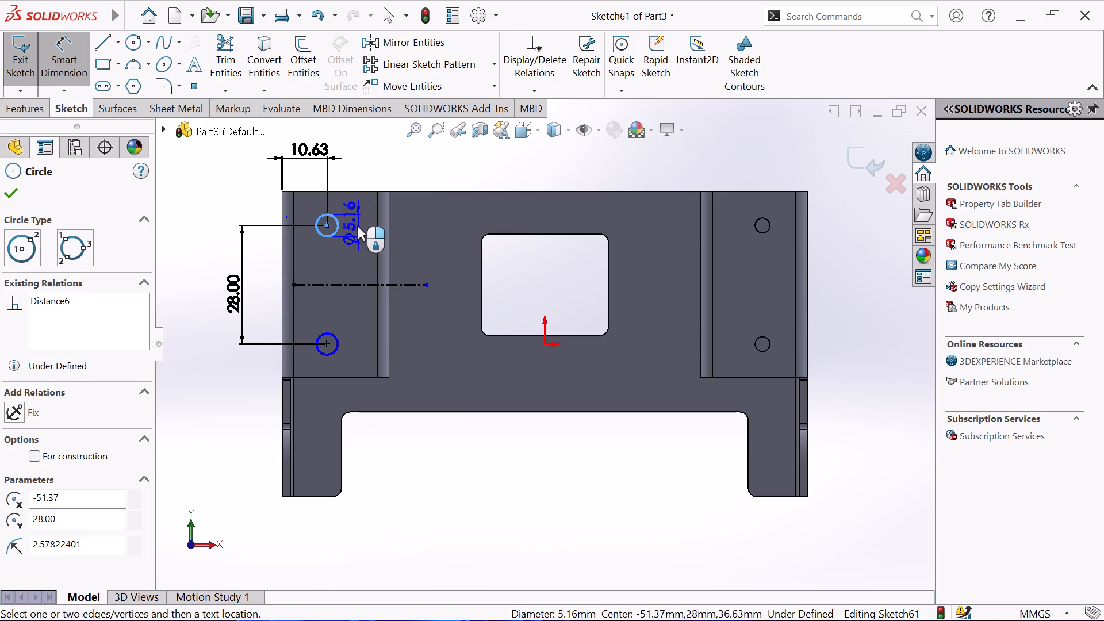
click(369, 217)
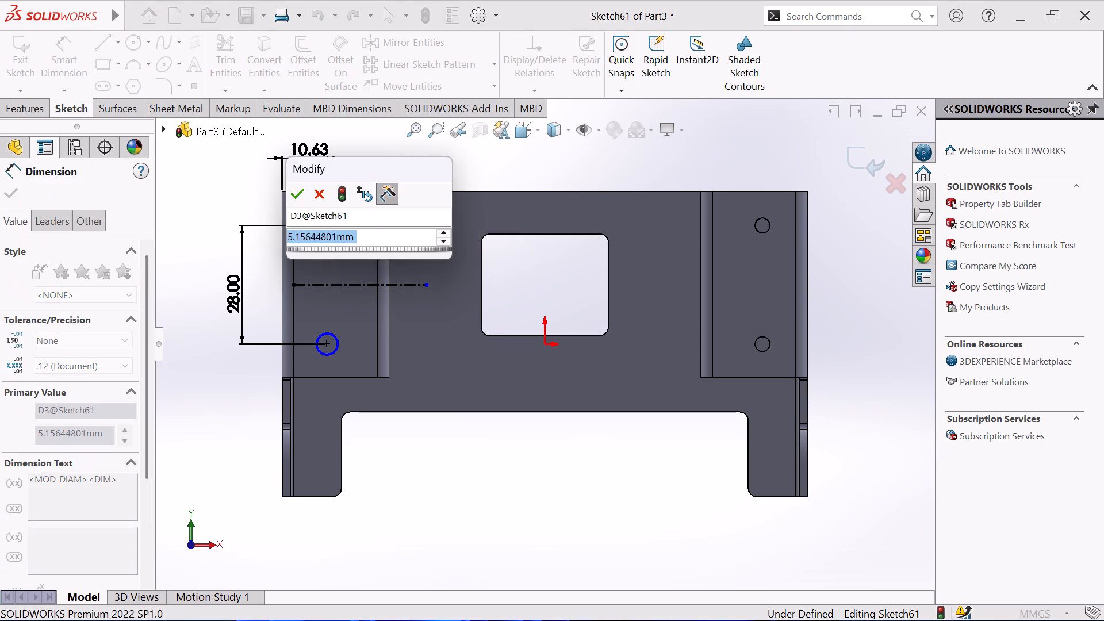
text(3.)
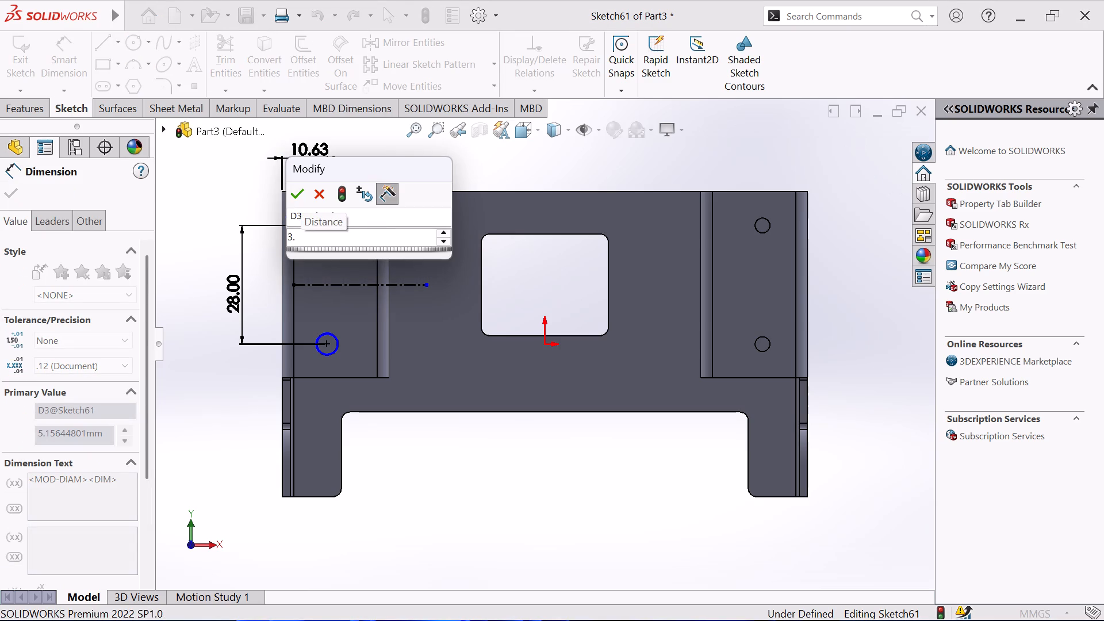
key(5)
key(Return)
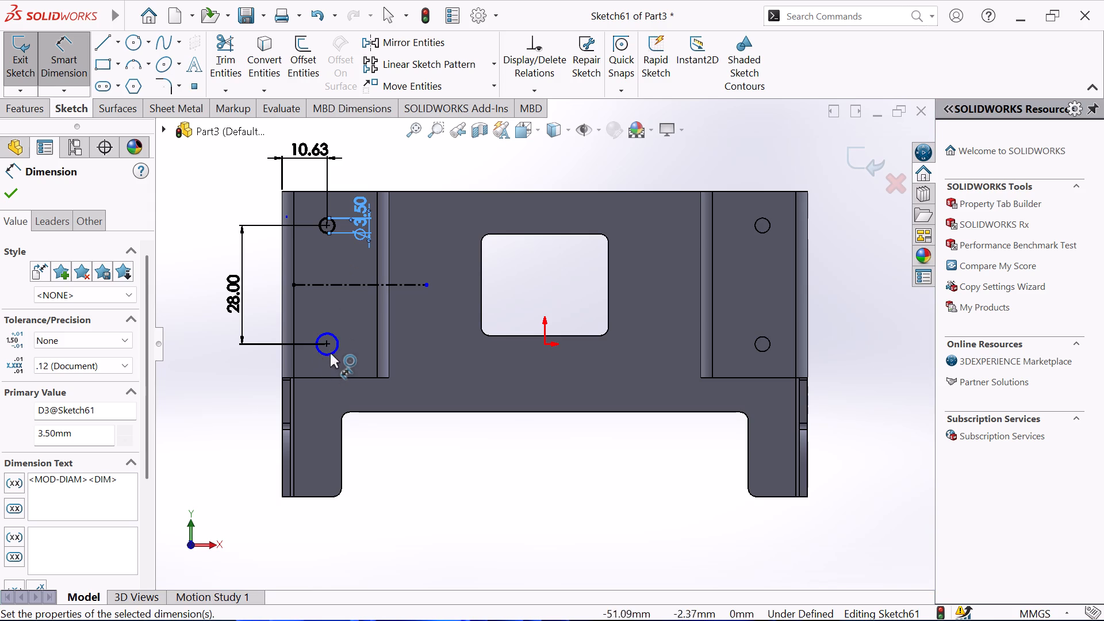
click(331, 352)
click(416, 362)
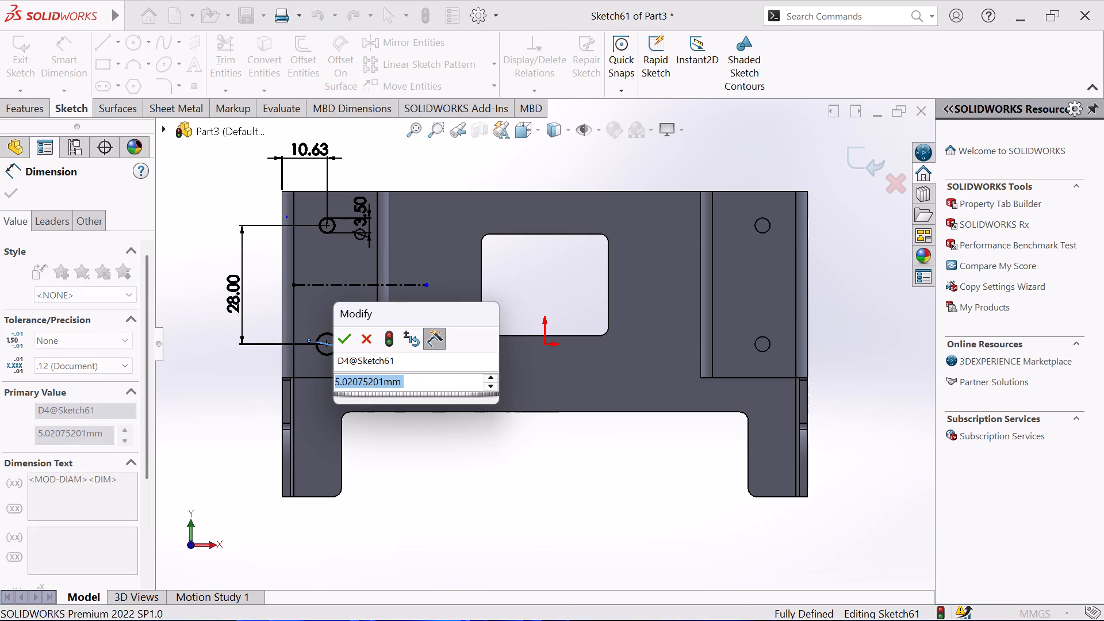
text(3.5)
key(Return)
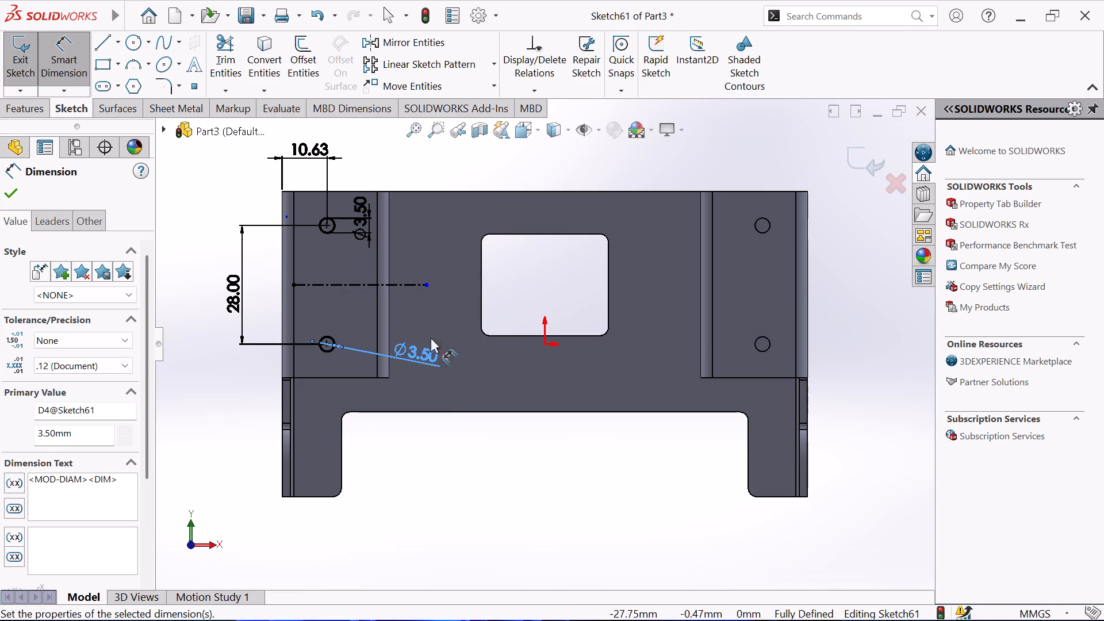
Cut the two 3.5 mm circles through Edge-Flange2 with a 2 mm blind Extruded Cut.
right_click(443, 293)
click(532, 350)
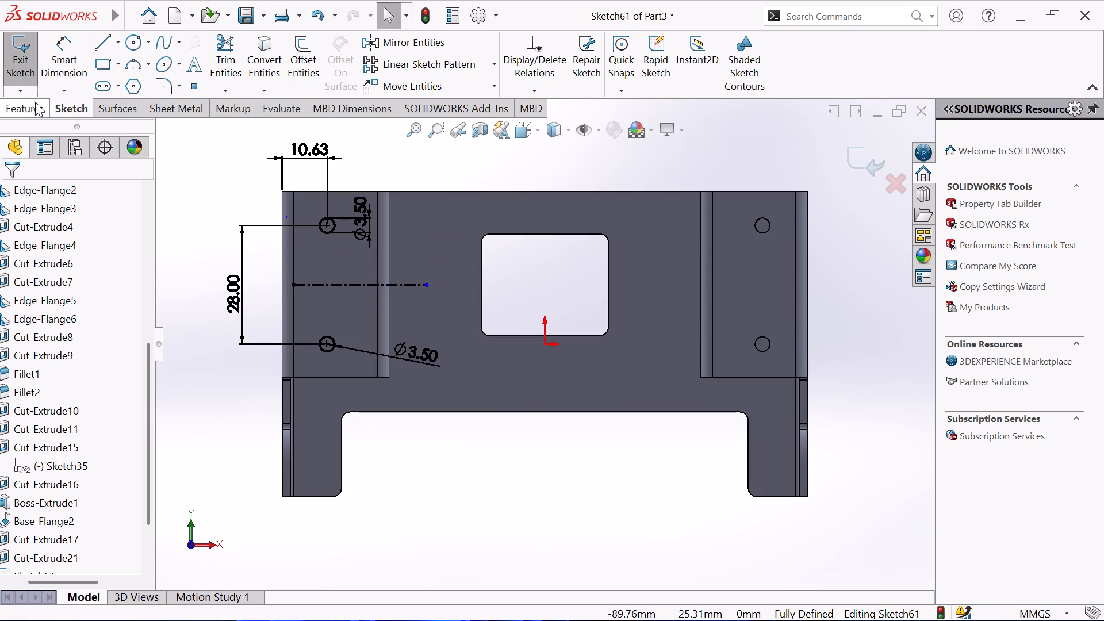
click(13, 108)
click(232, 60)
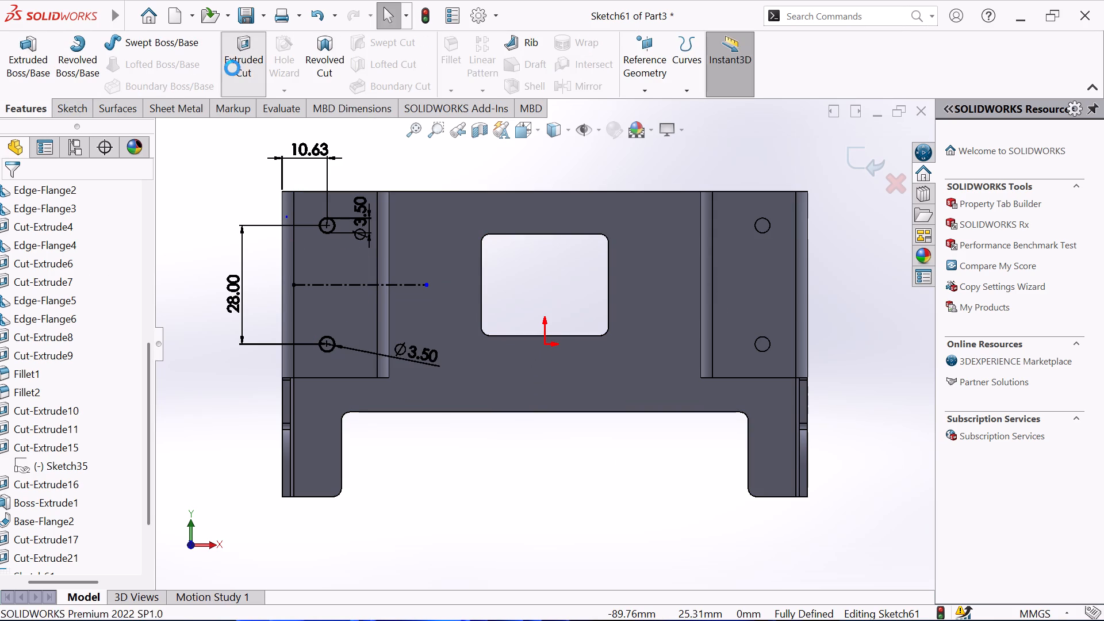
middle_drag(224, 189, 244, 154)
click(16, 188)
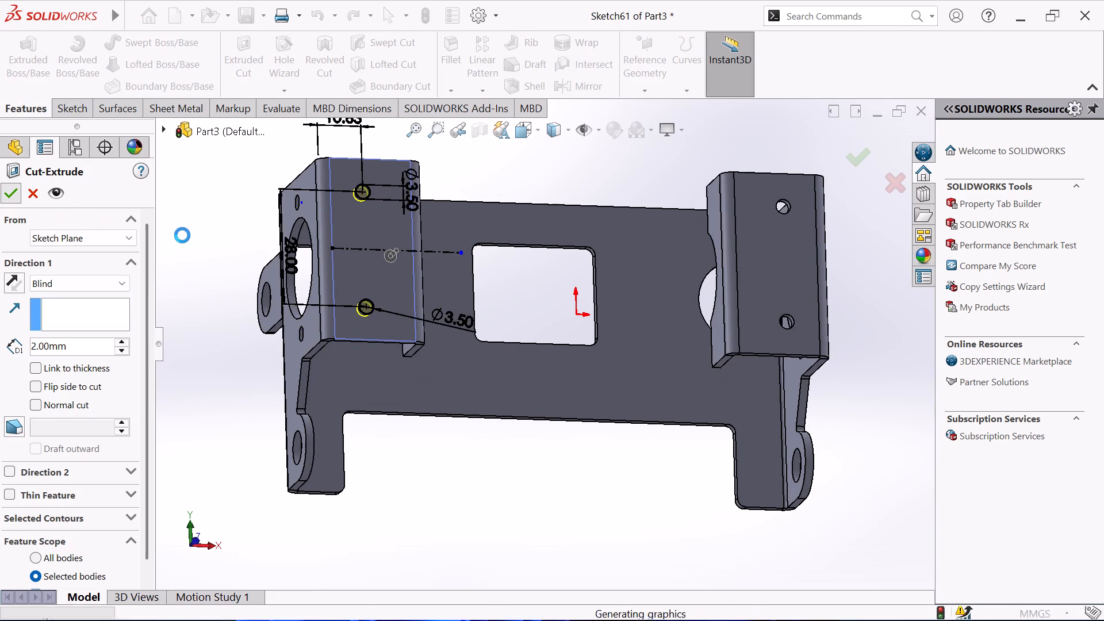
click(192, 235)
Start a sketch on the base flange's inner face and convert the circular edges of all four flange mounting holes into it.
middle_drag(235, 224, 217, 178)
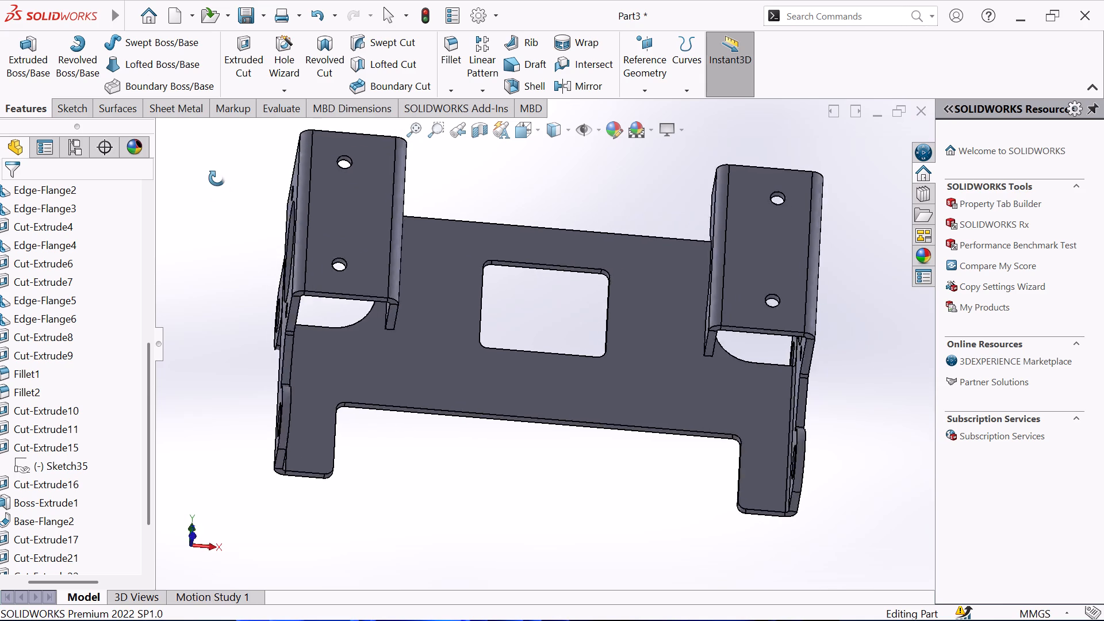
middle_drag(217, 178, 204, 166)
click(325, 380)
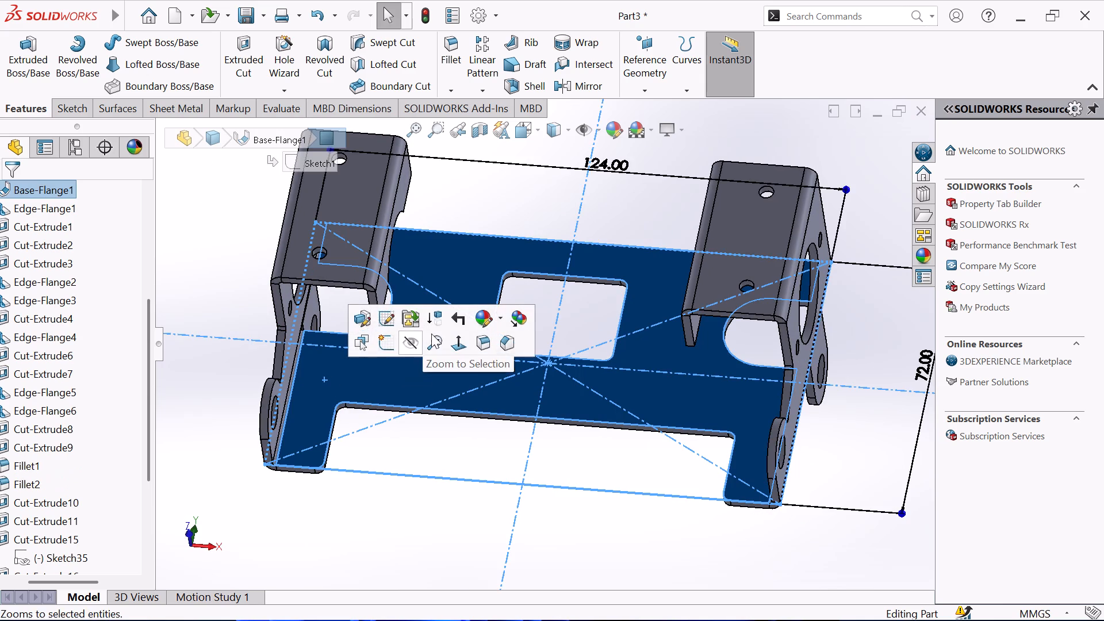
click(388, 340)
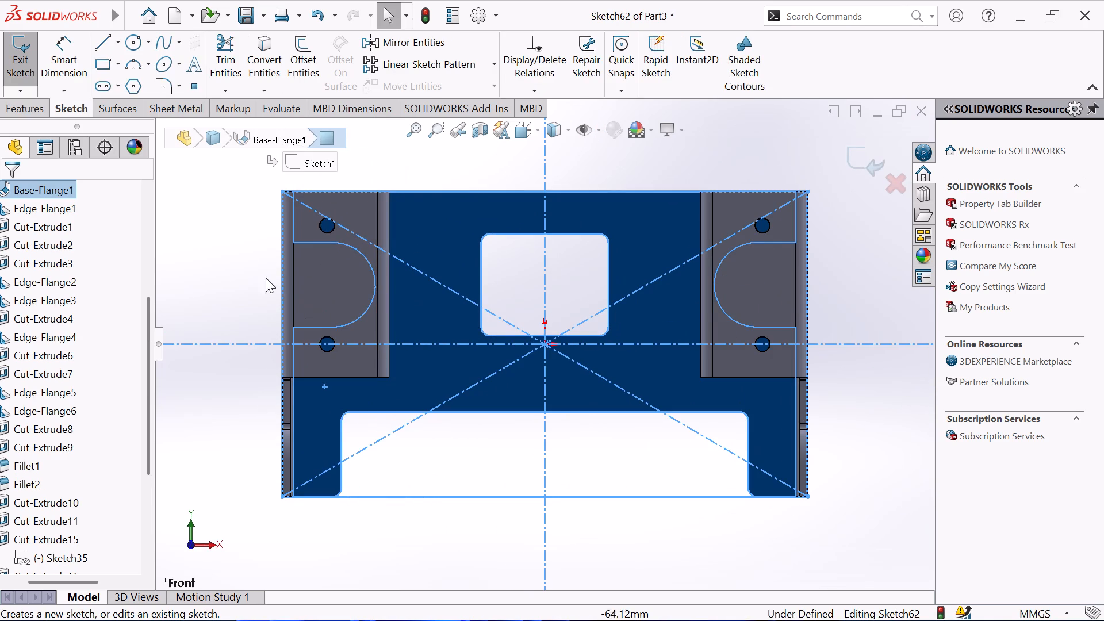
click(194, 231)
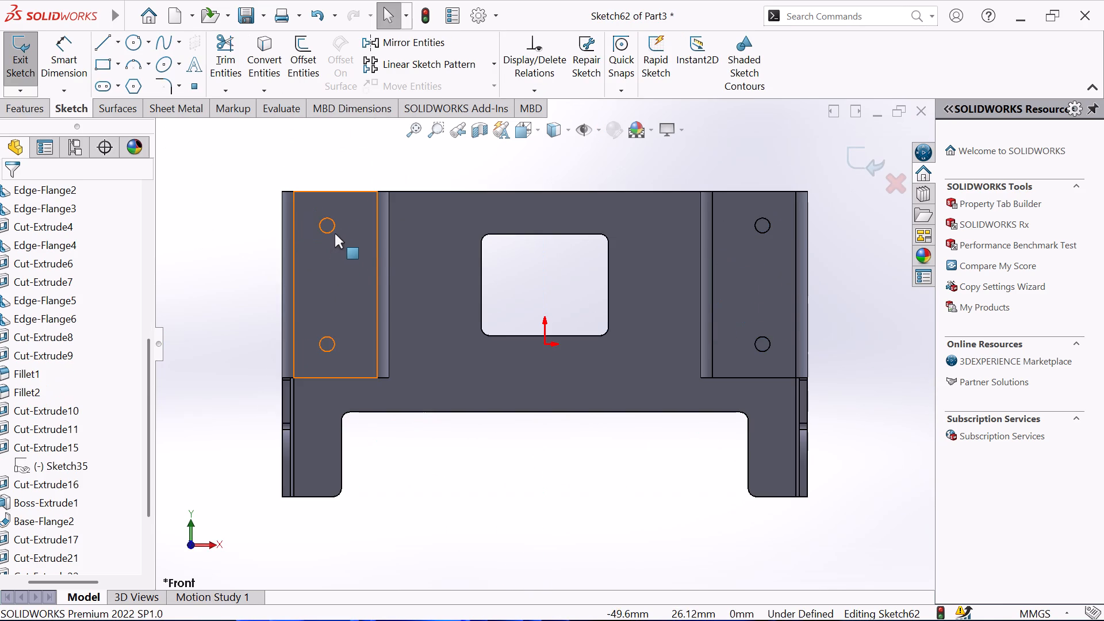
click(335, 225)
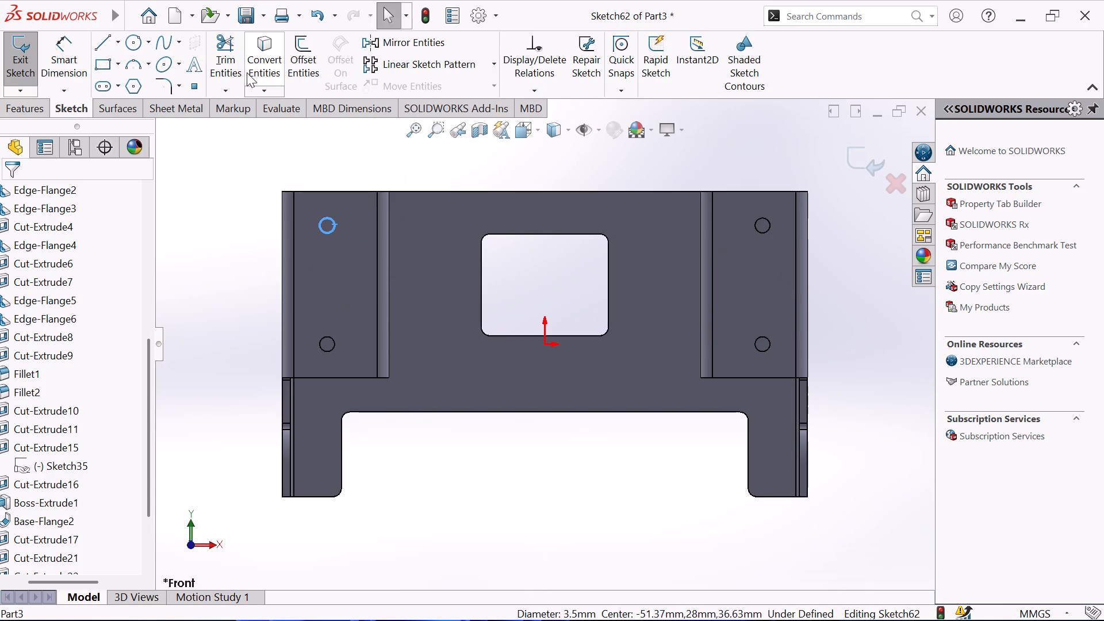
click(254, 66)
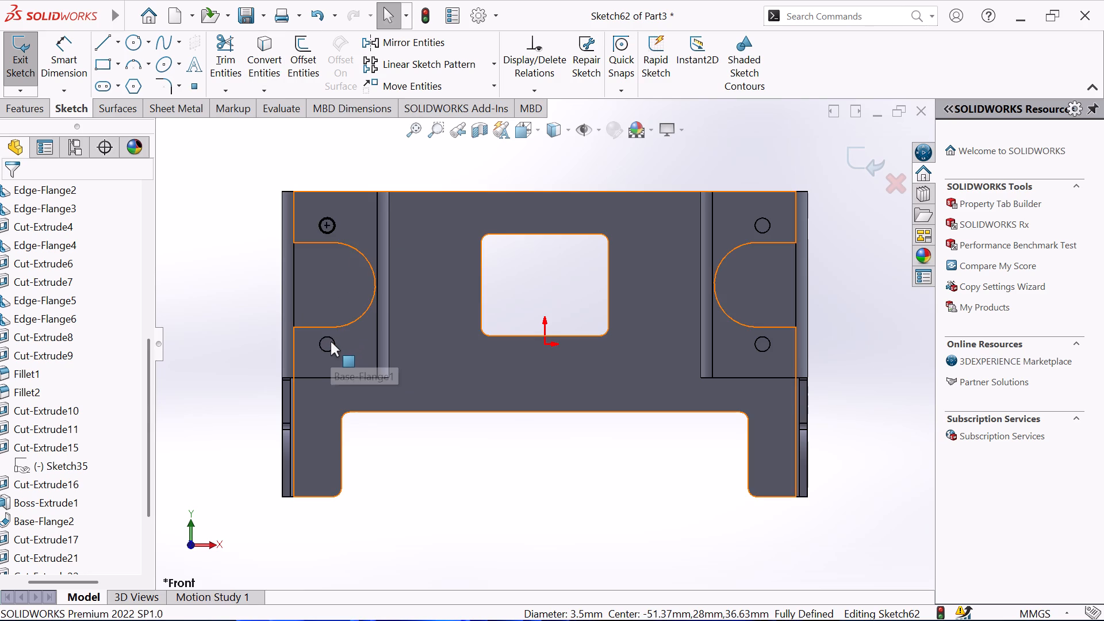
click(332, 352)
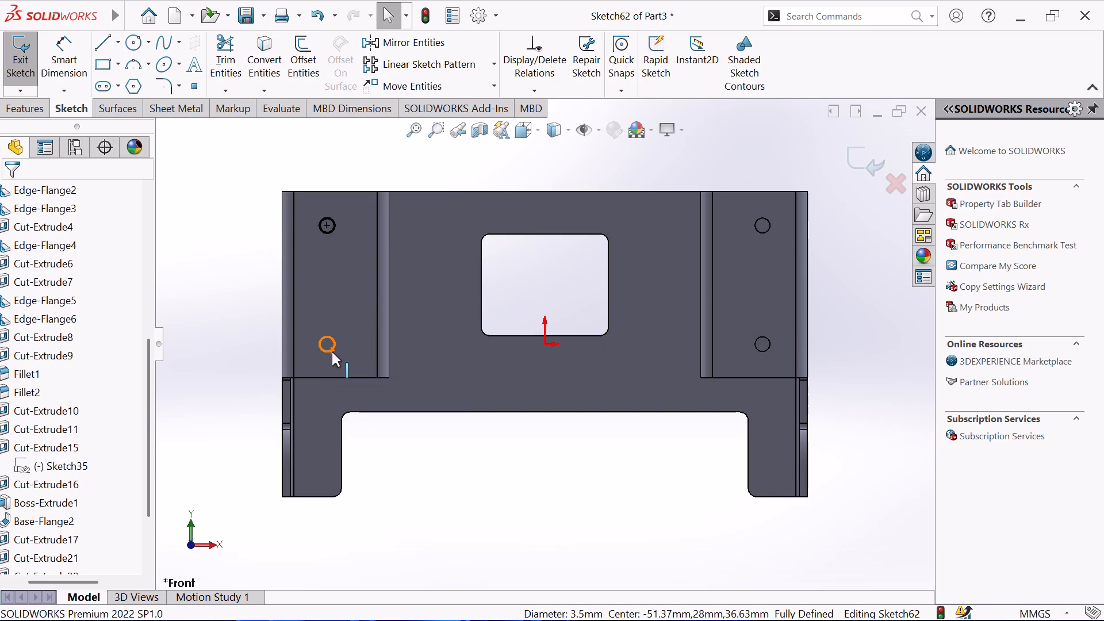
click(273, 67)
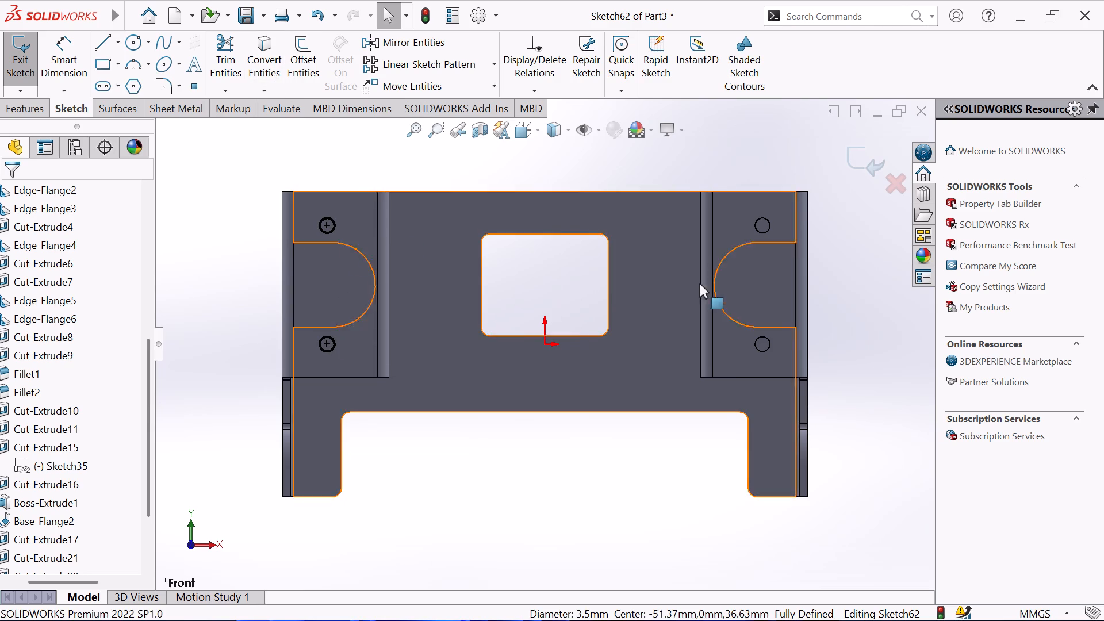
click(768, 232)
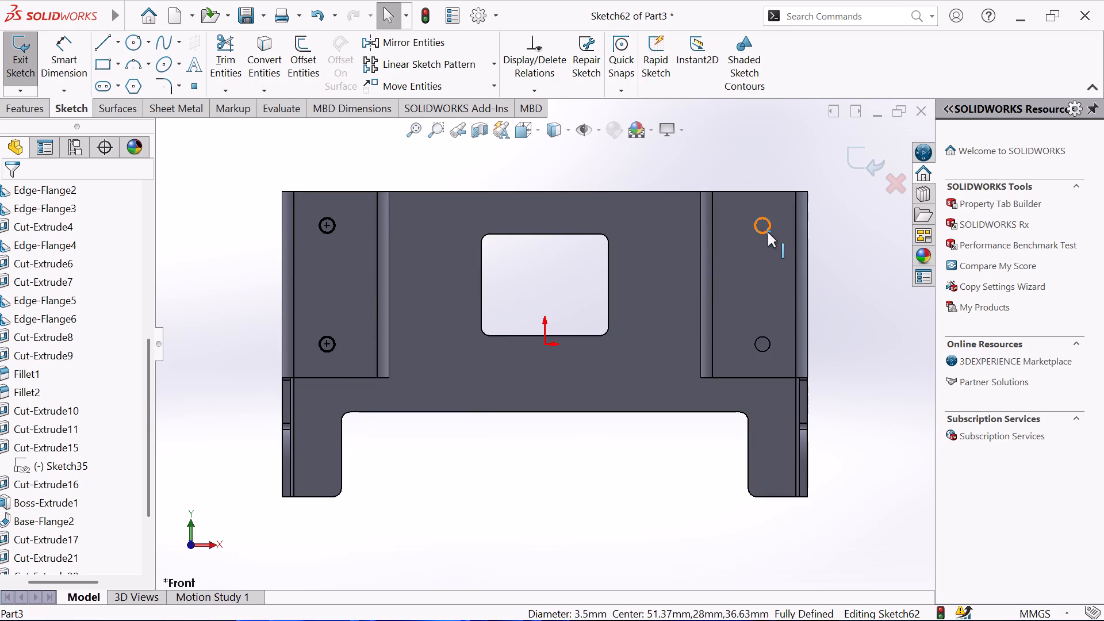
click(275, 56)
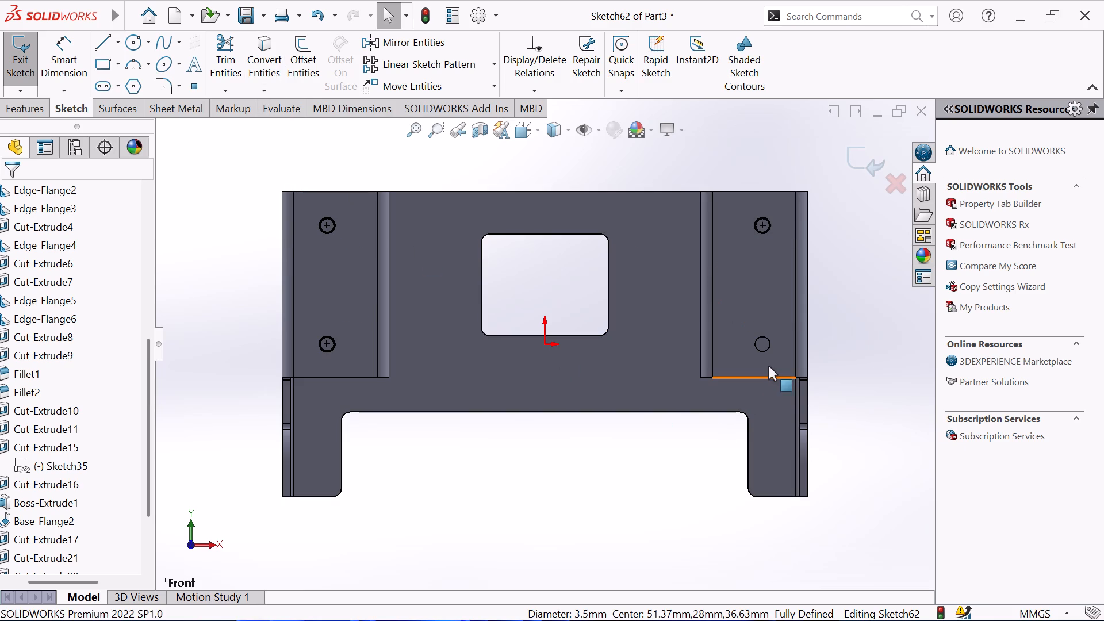
click(767, 351)
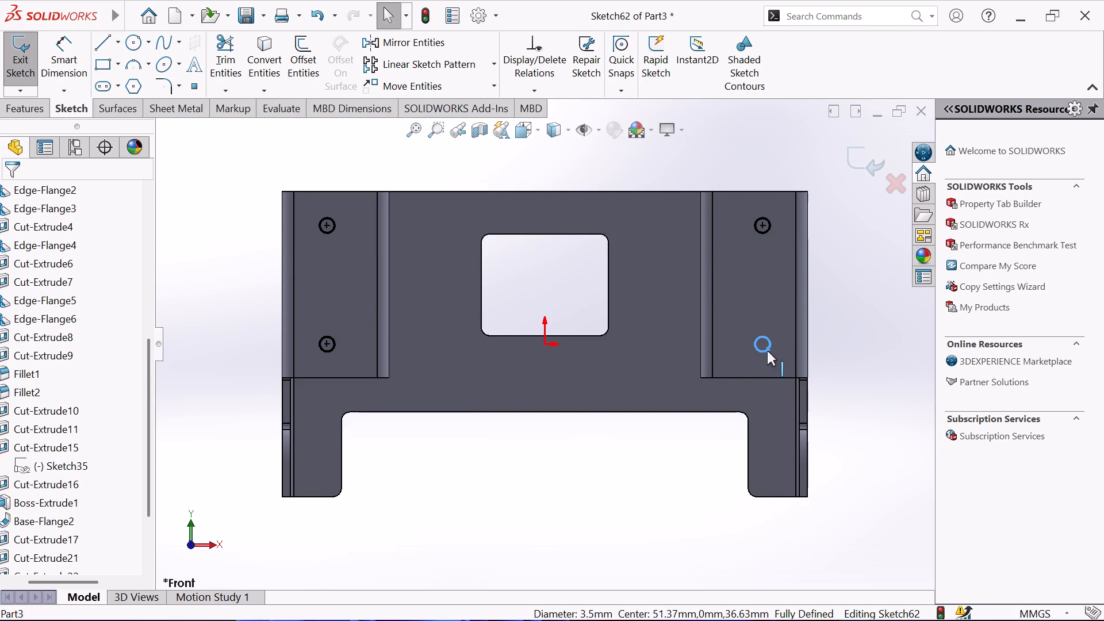
click(258, 61)
Cut the four converted circles through the base flange with a 2 mm blind Extruded Cut.
click(34, 100)
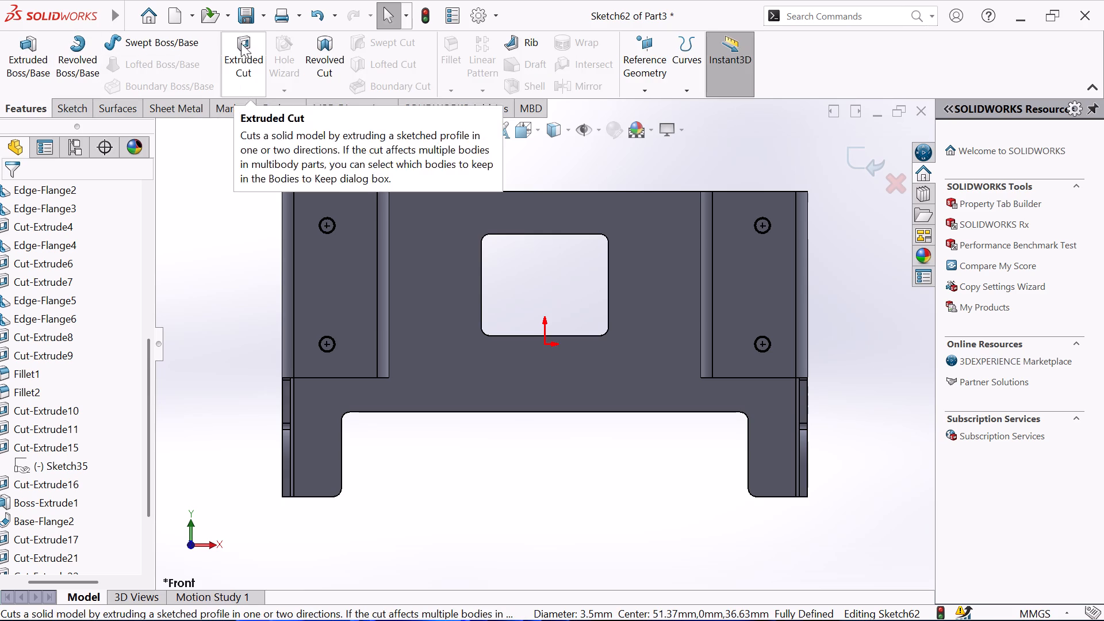
click(242, 43)
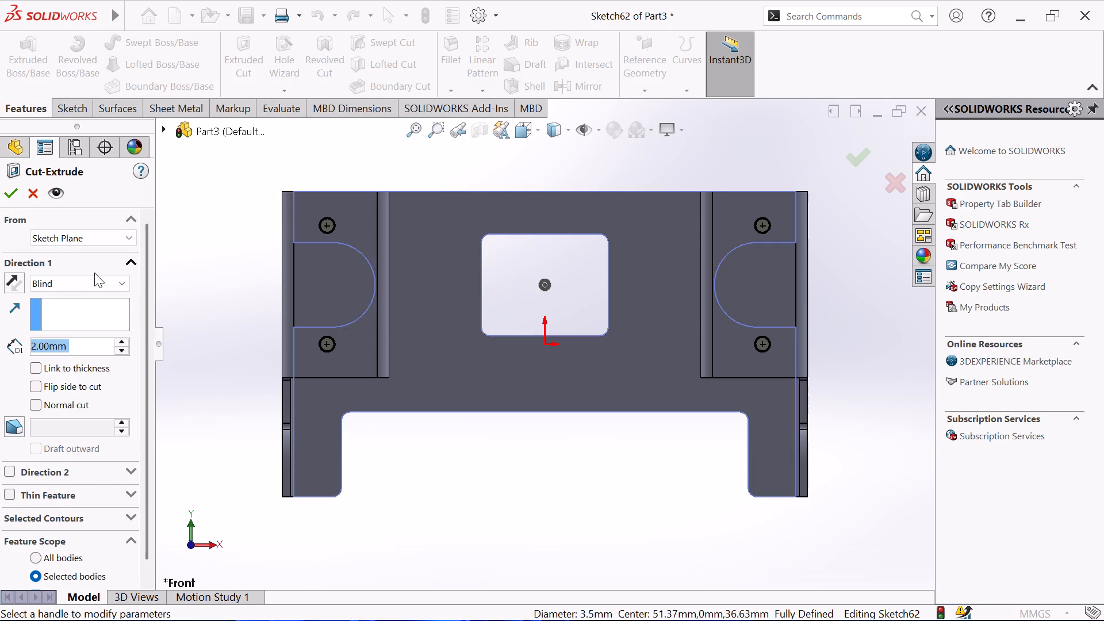
click(18, 189)
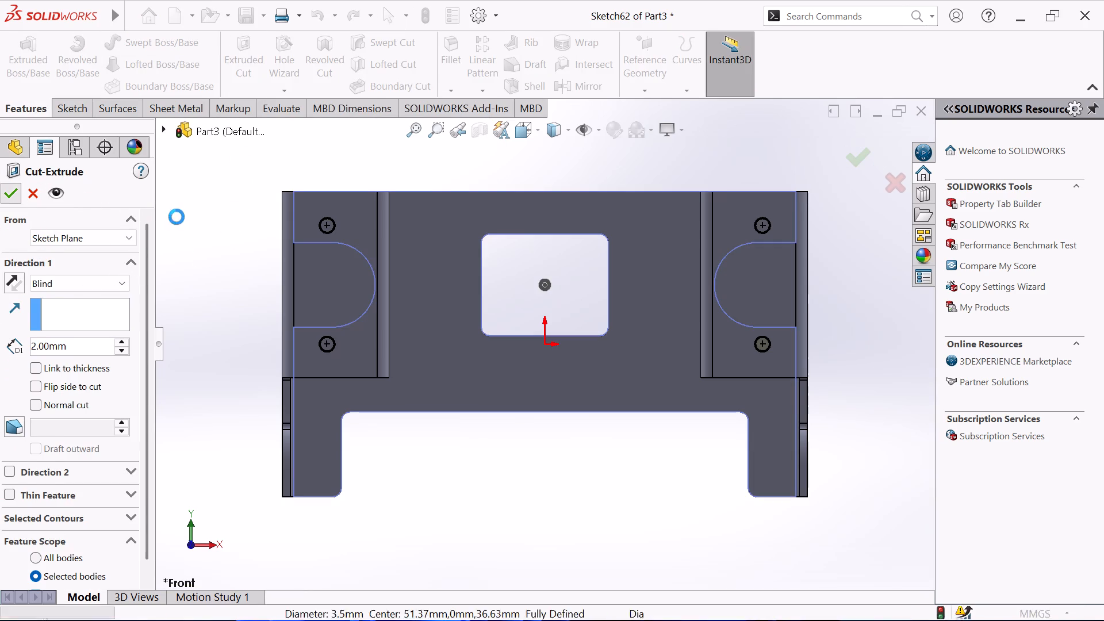
click(178, 217)
Add a 16 mm edge flange at 90° along the base flange's long straight edge, on the side of the folded side flanges.
middle_drag(229, 197, 247, 147)
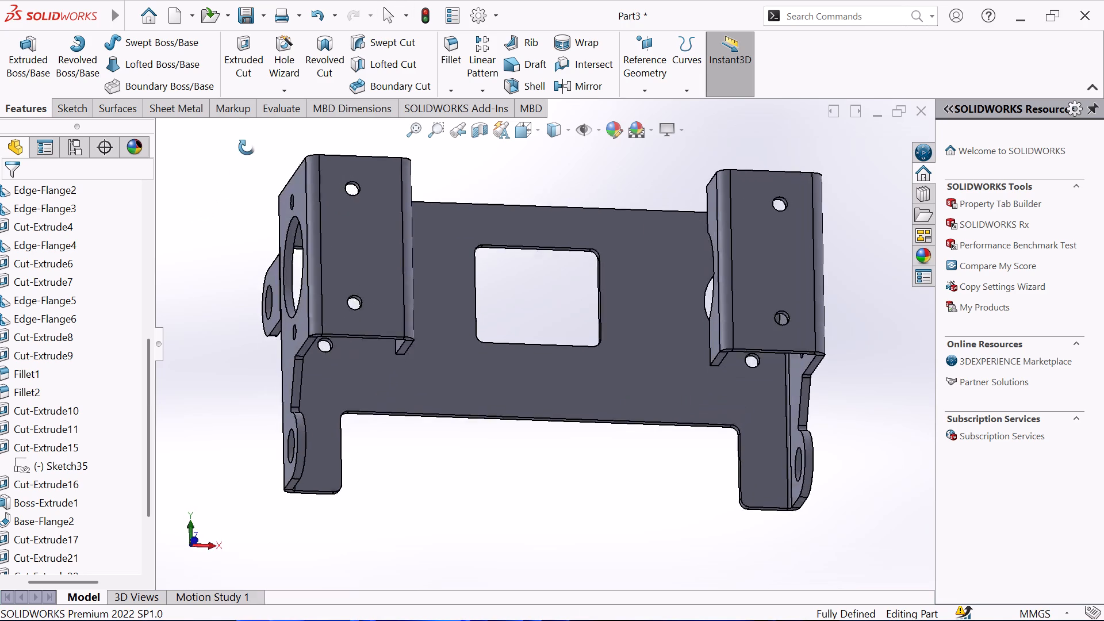
middle_drag(247, 147, 226, 63)
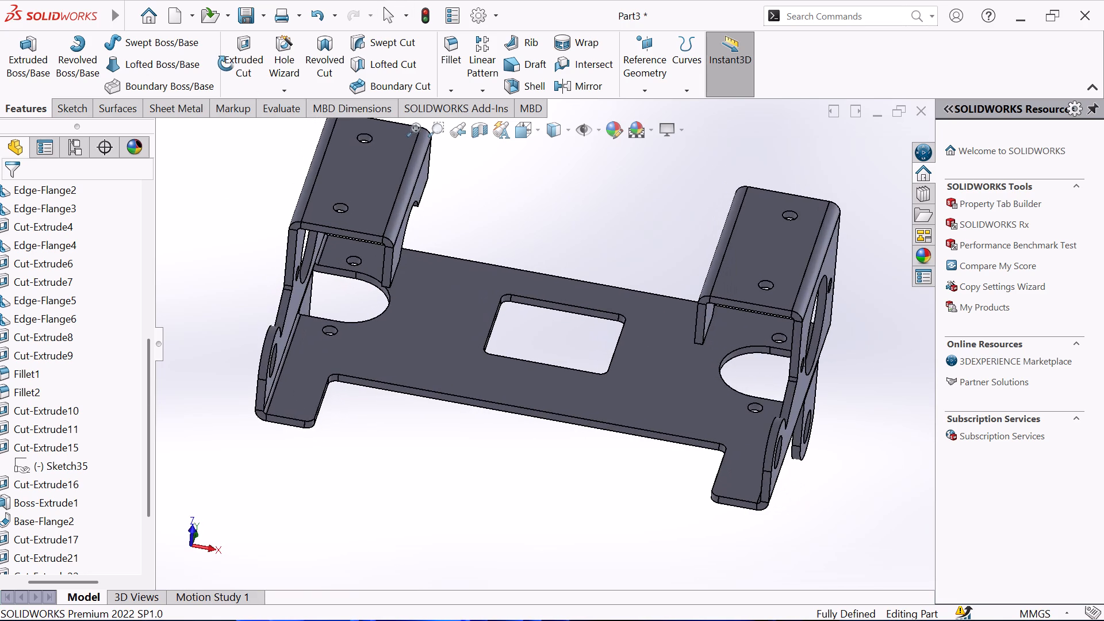
middle_drag(226, 63, 229, 85)
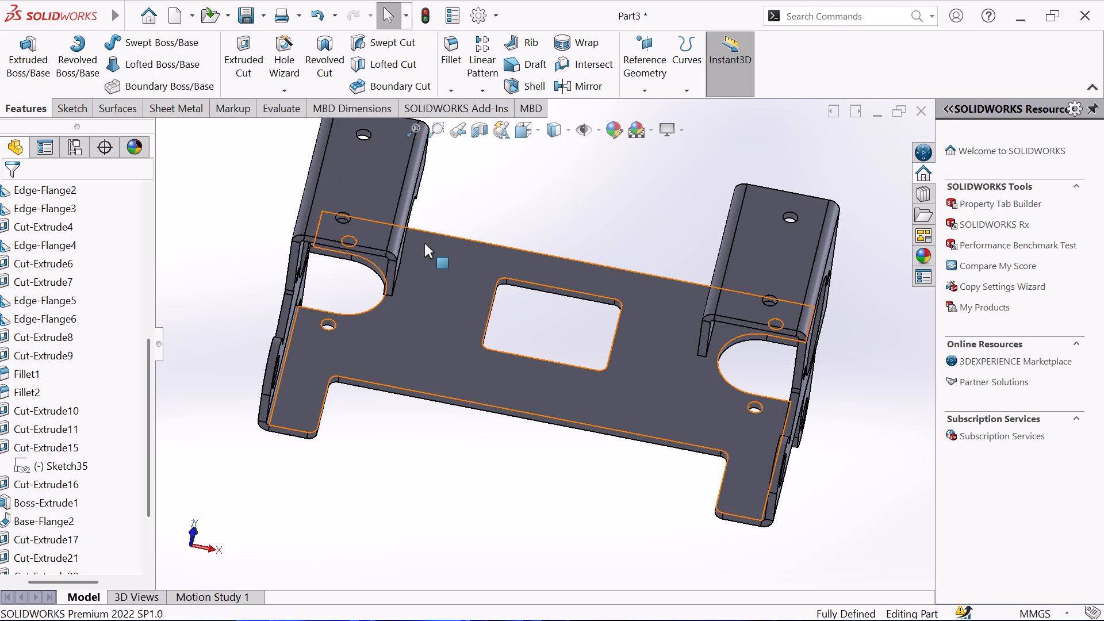
middle_drag(498, 220, 583, 176)
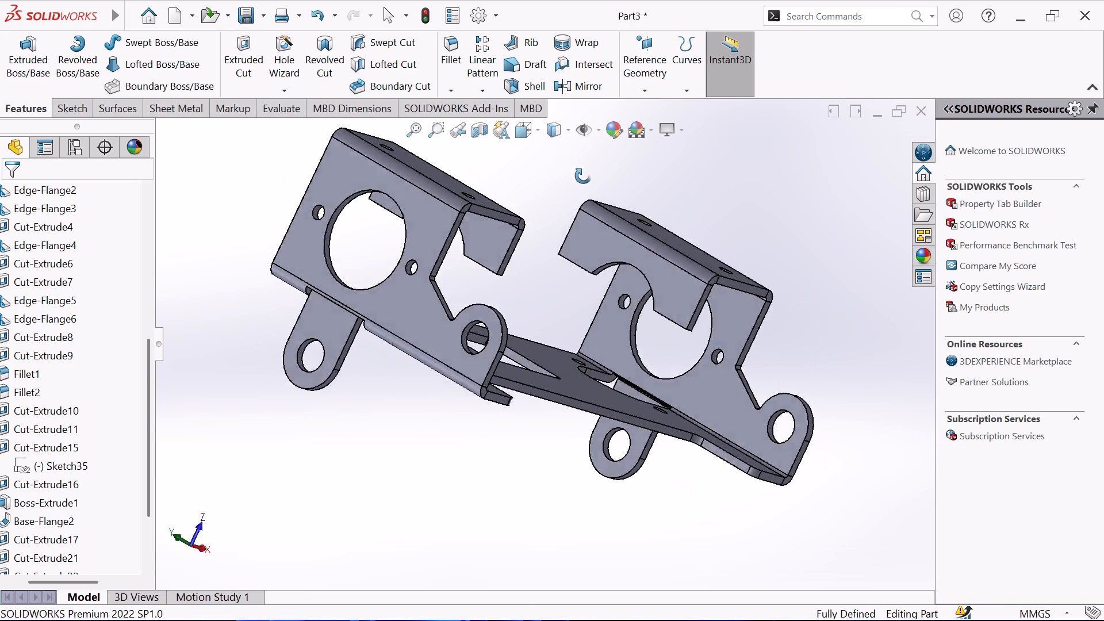
middle_drag(583, 176, 664, 257)
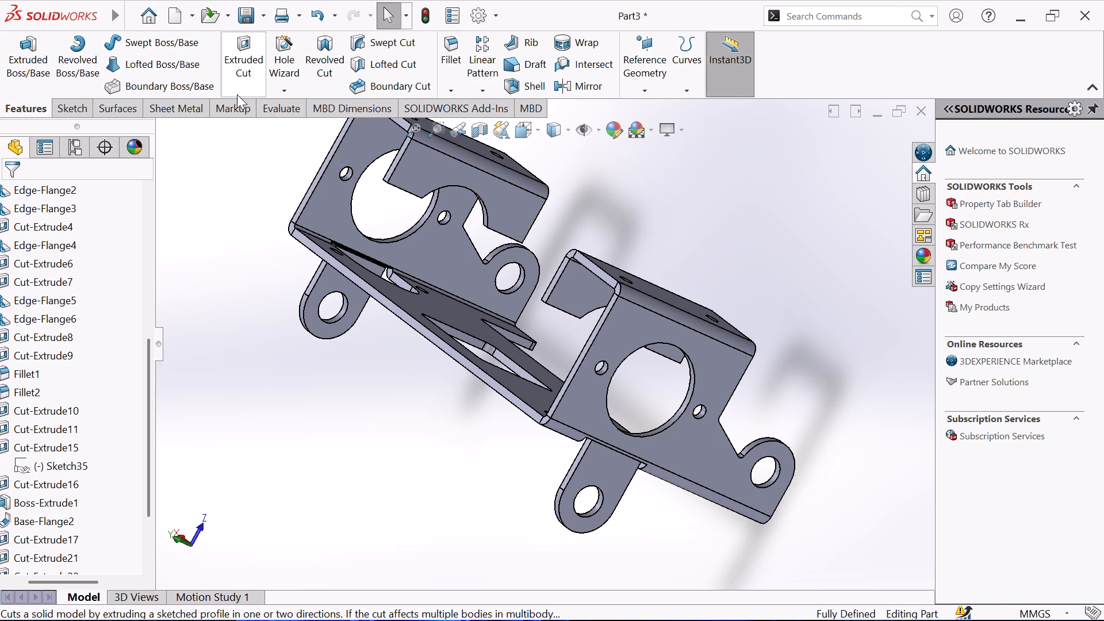
click(187, 102)
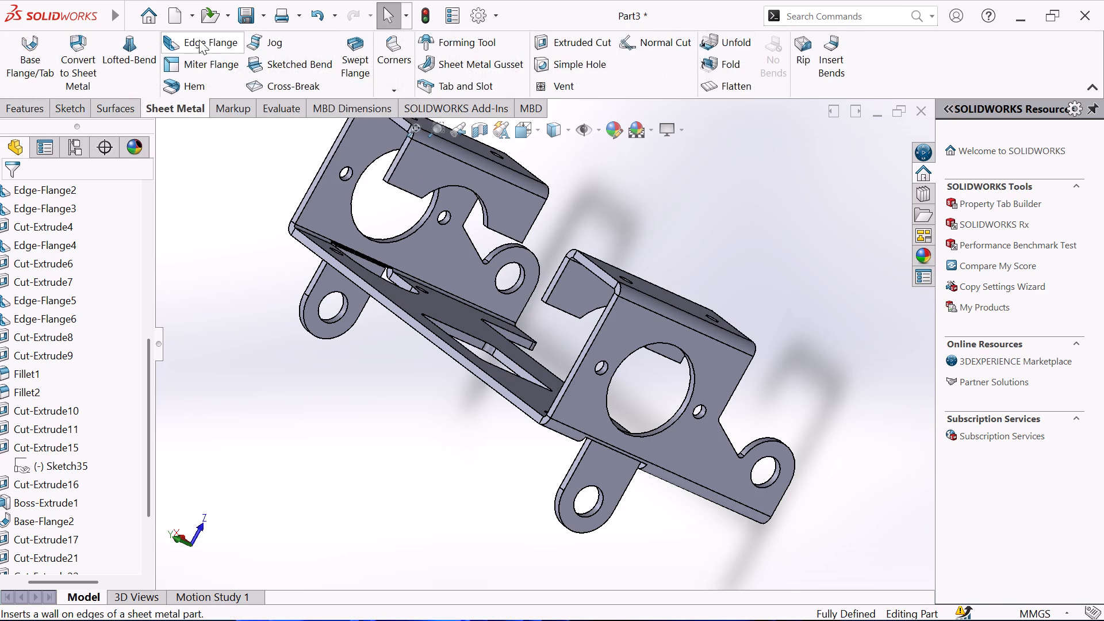
click(199, 40)
click(369, 293)
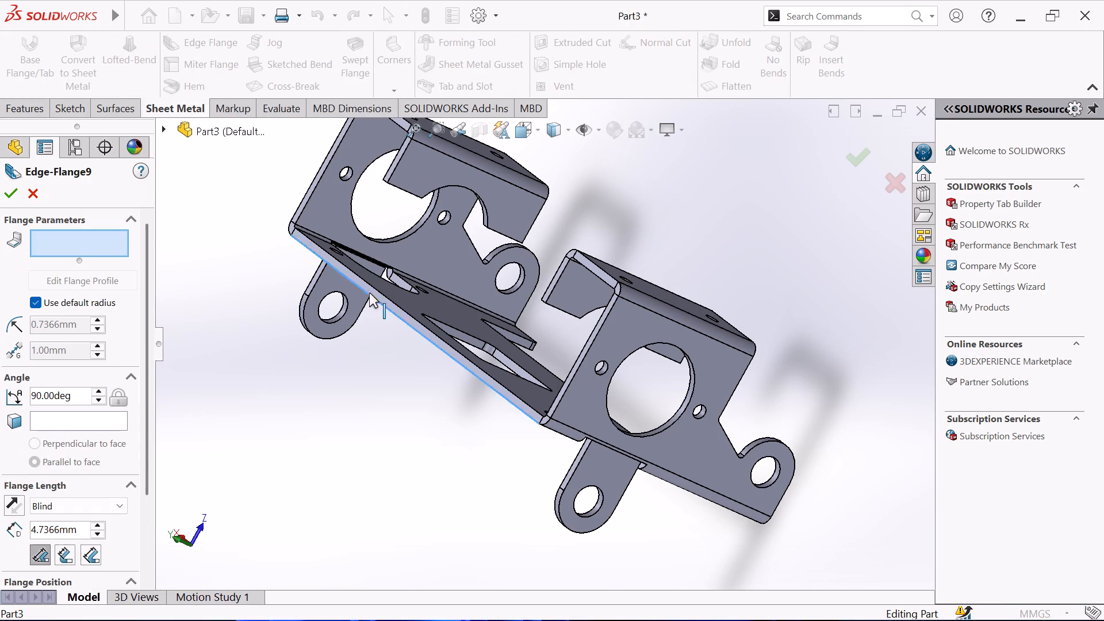
click(400, 232)
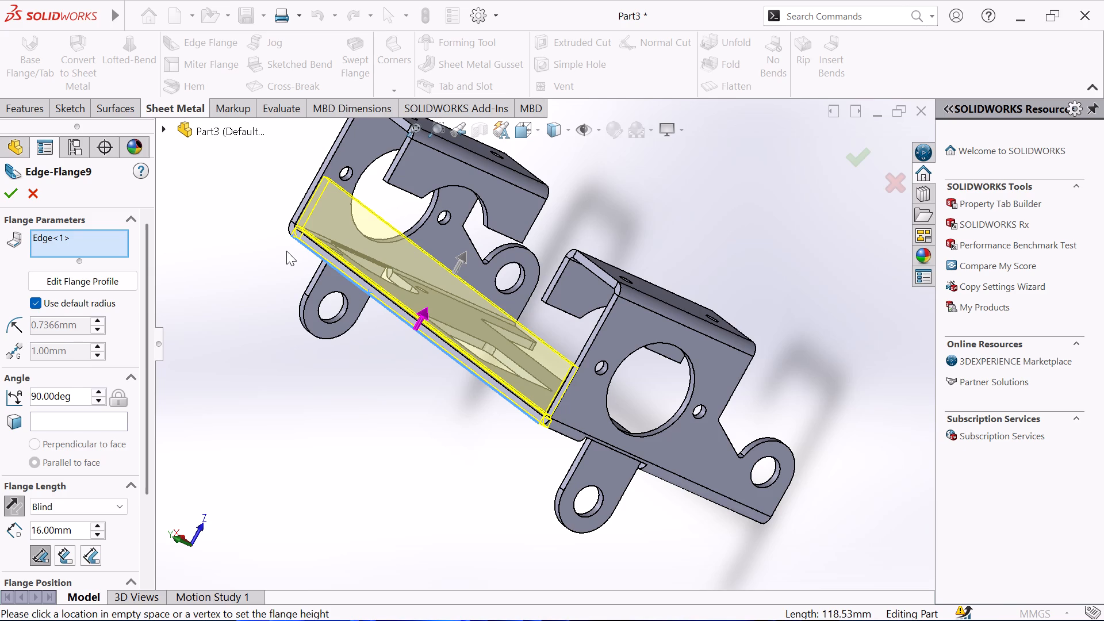
click(5, 195)
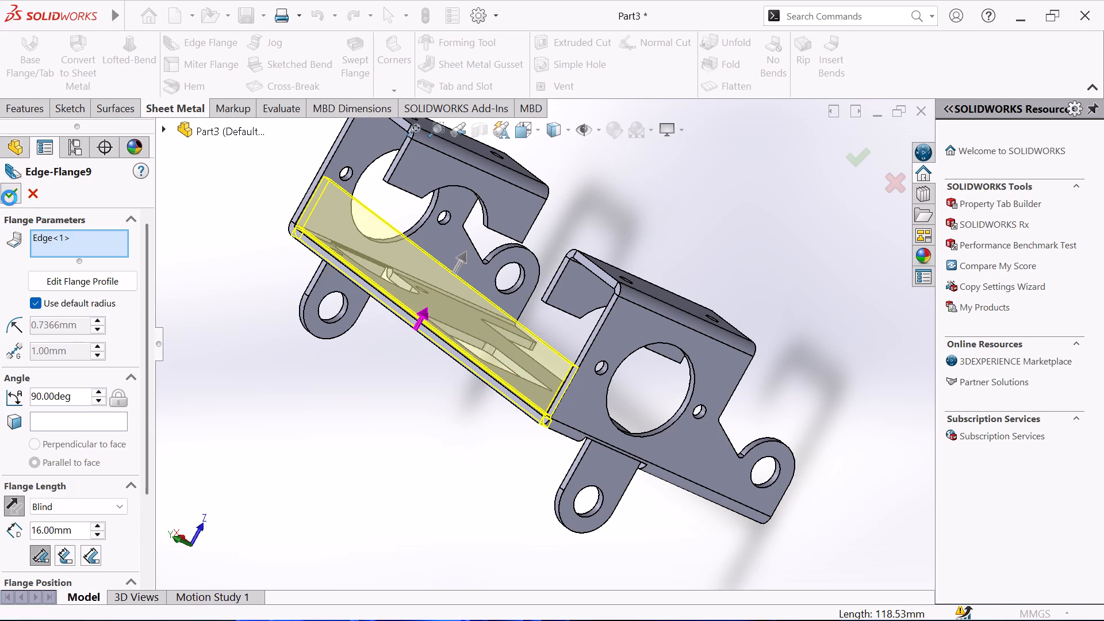
Start a sketch on the new edge flange's face and draw a vertical line from the base's outer edge to Edge-Flange2's inner edge.
click(438, 273)
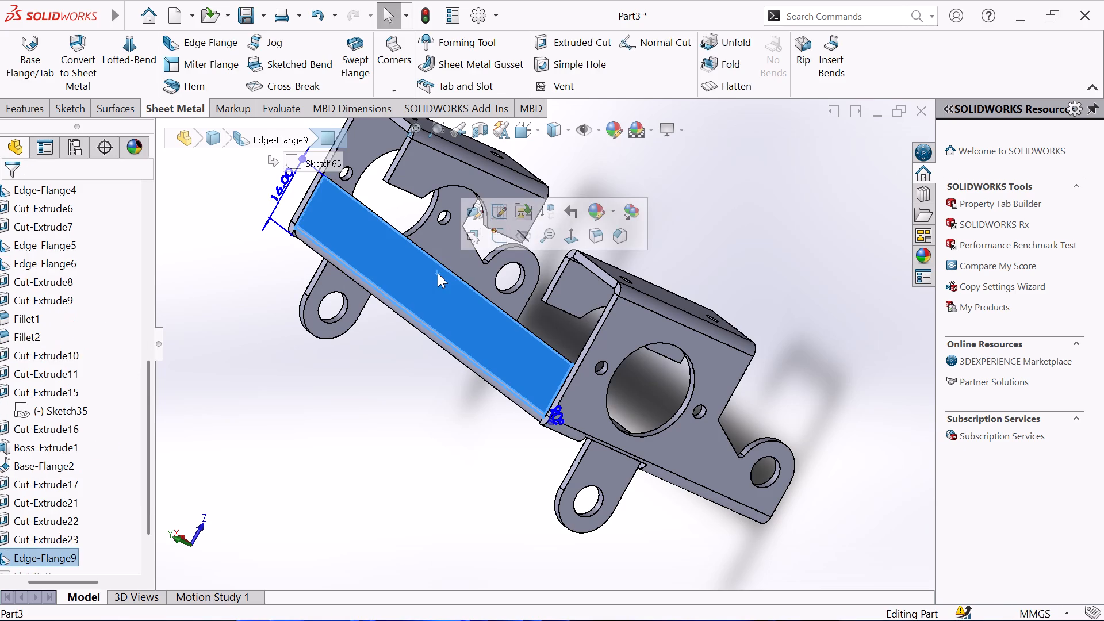
click(496, 233)
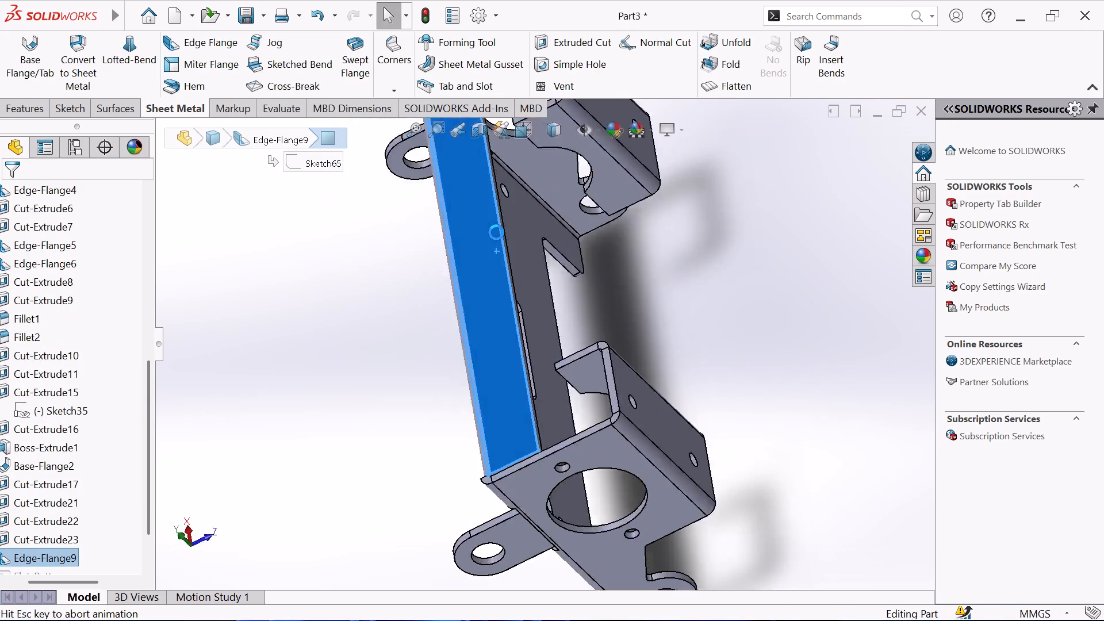
click(497, 232)
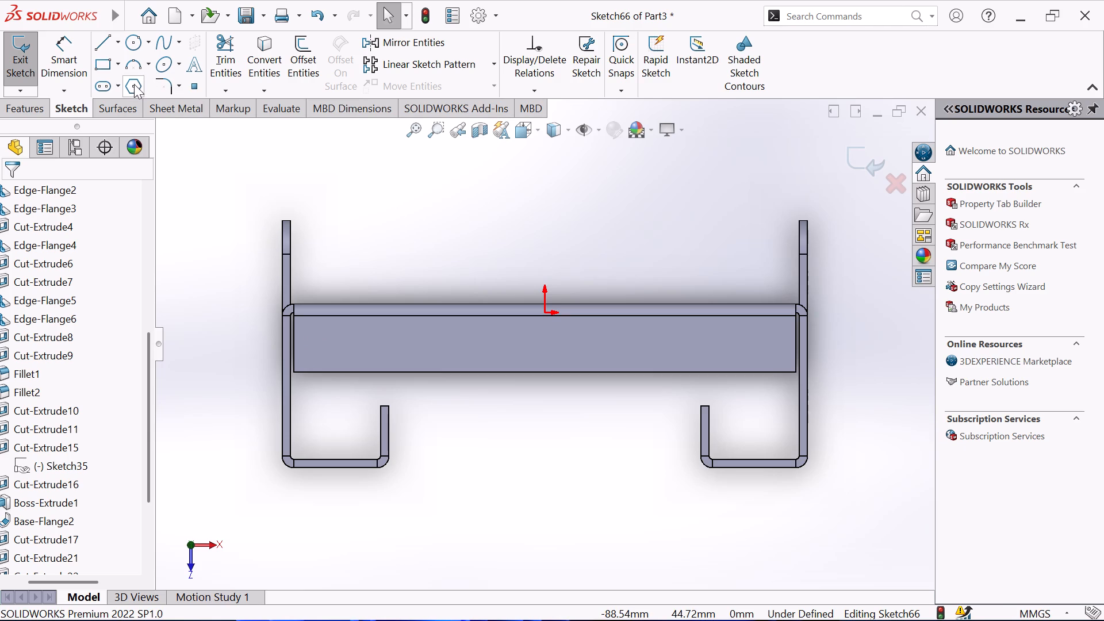
click(100, 42)
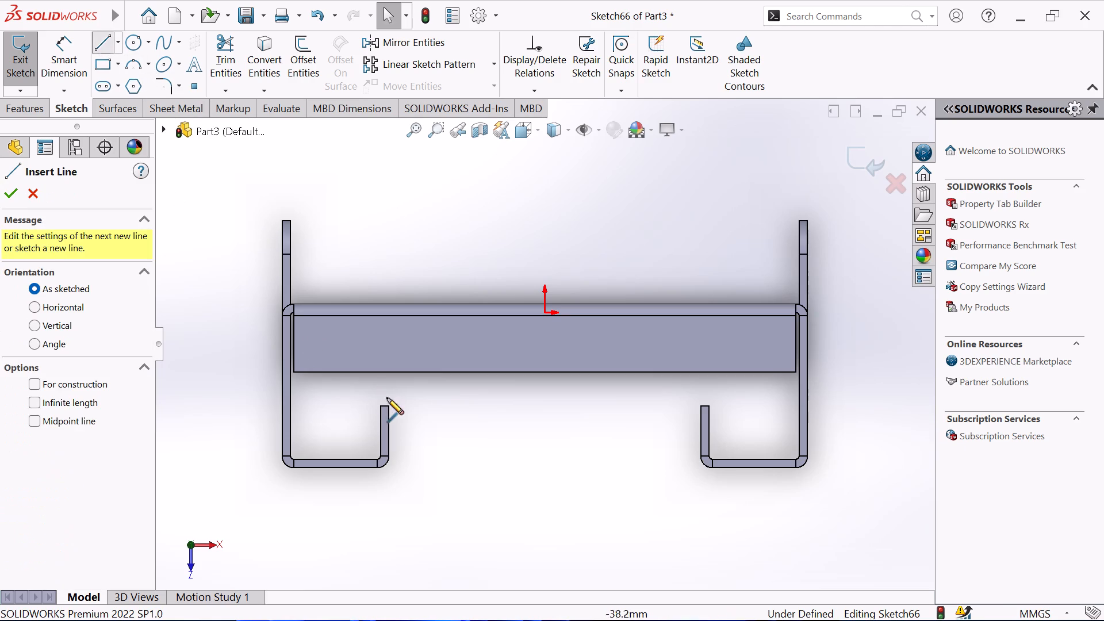
click(325, 303)
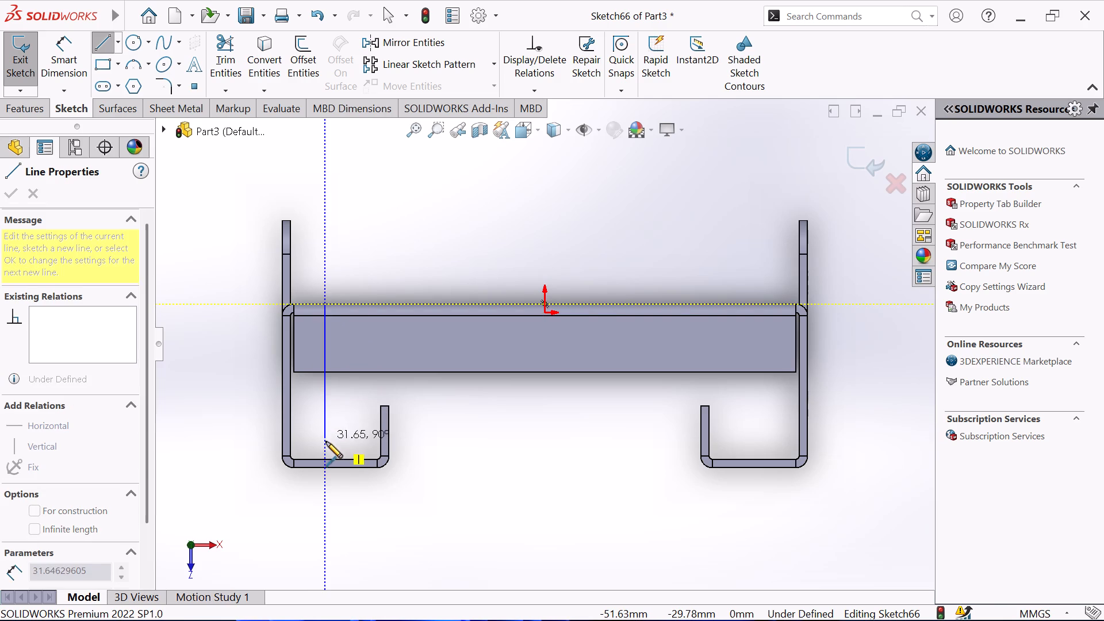
click(326, 459)
right_click(348, 436)
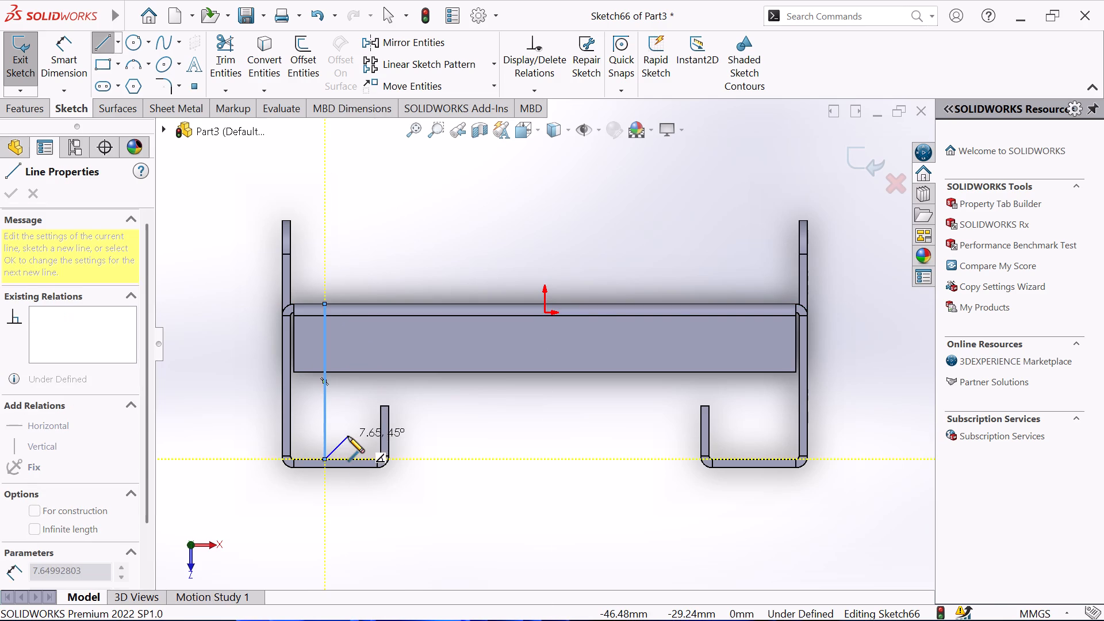
click(382, 419)
Convert the inner edges of Edge-Flange2's U-shaped side, its short lip, its side wall and both inner bend arcs into the sketch.
click(350, 460)
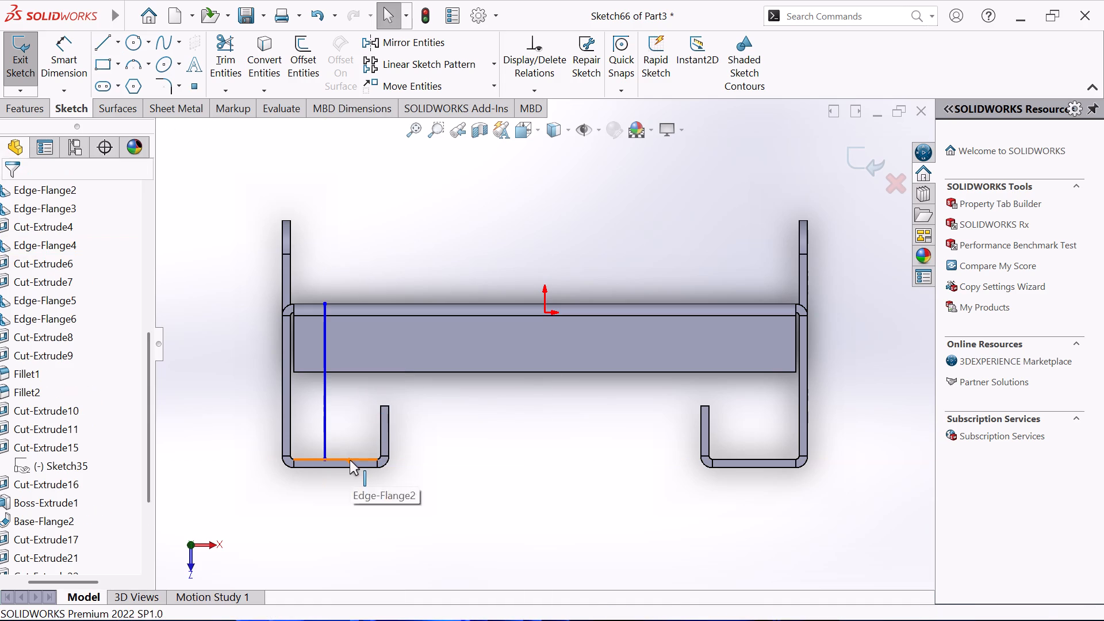
click(269, 60)
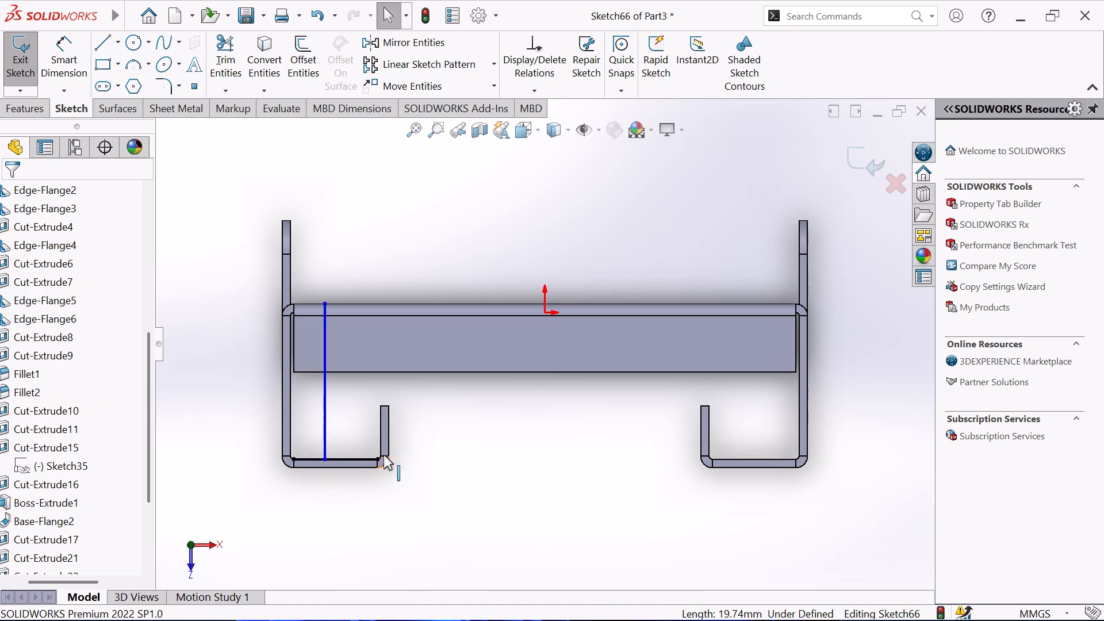
click(380, 436)
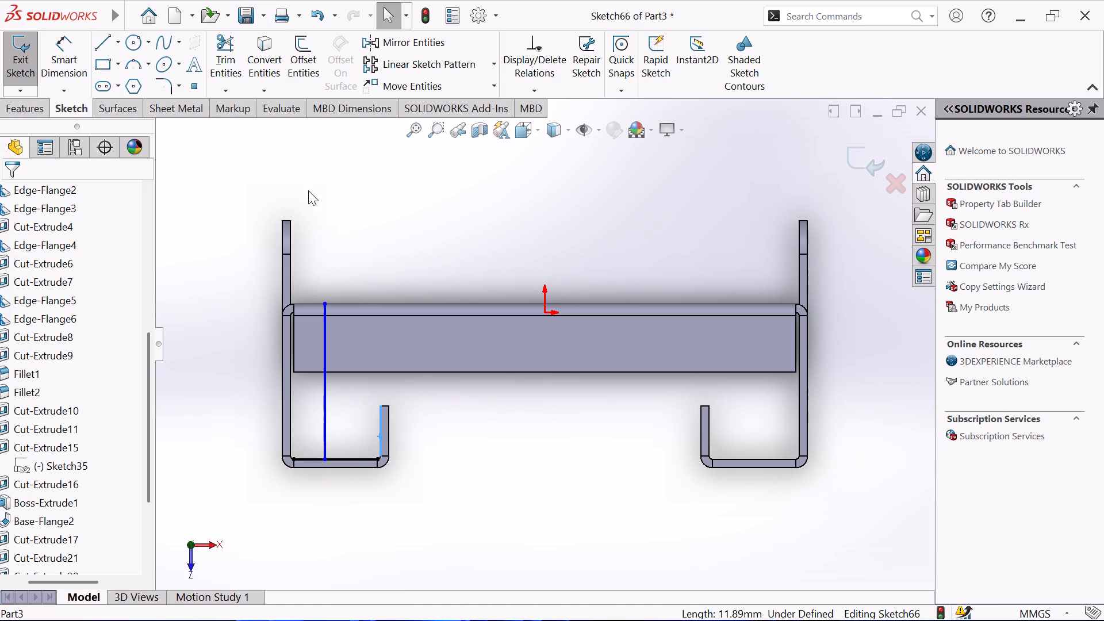
click(269, 67)
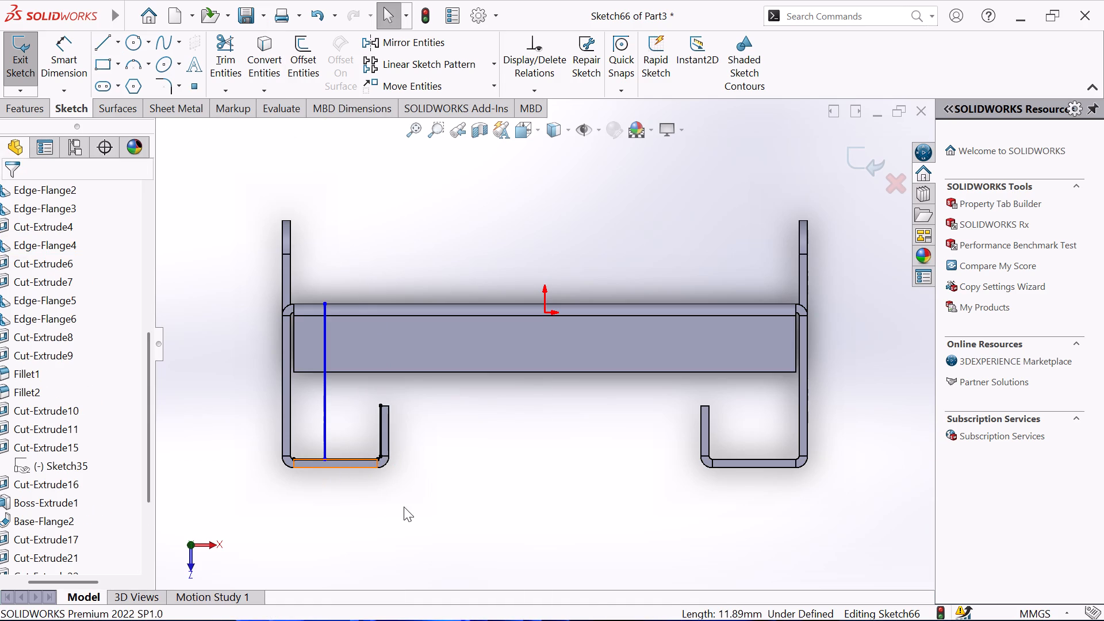
scroll(393, 482, down, 4)
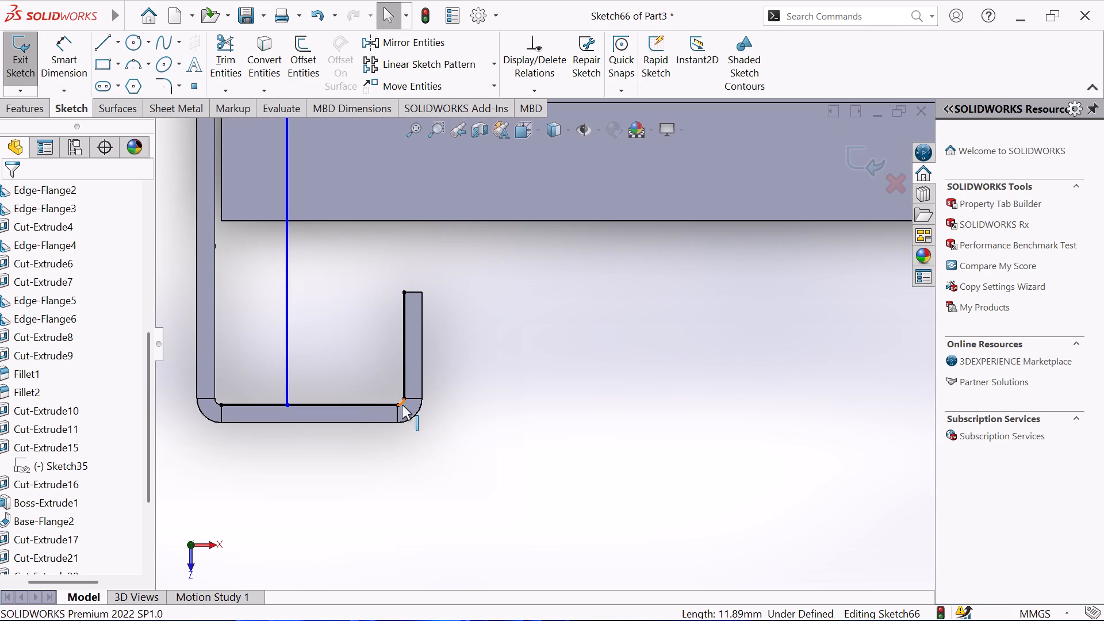
click(401, 403)
click(266, 60)
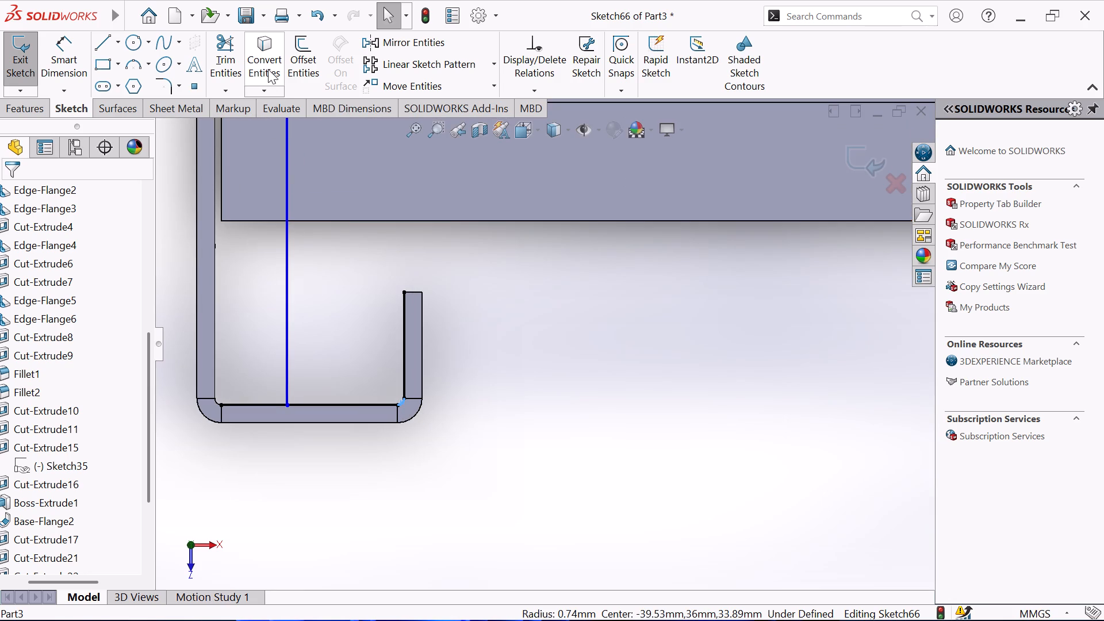
click(216, 340)
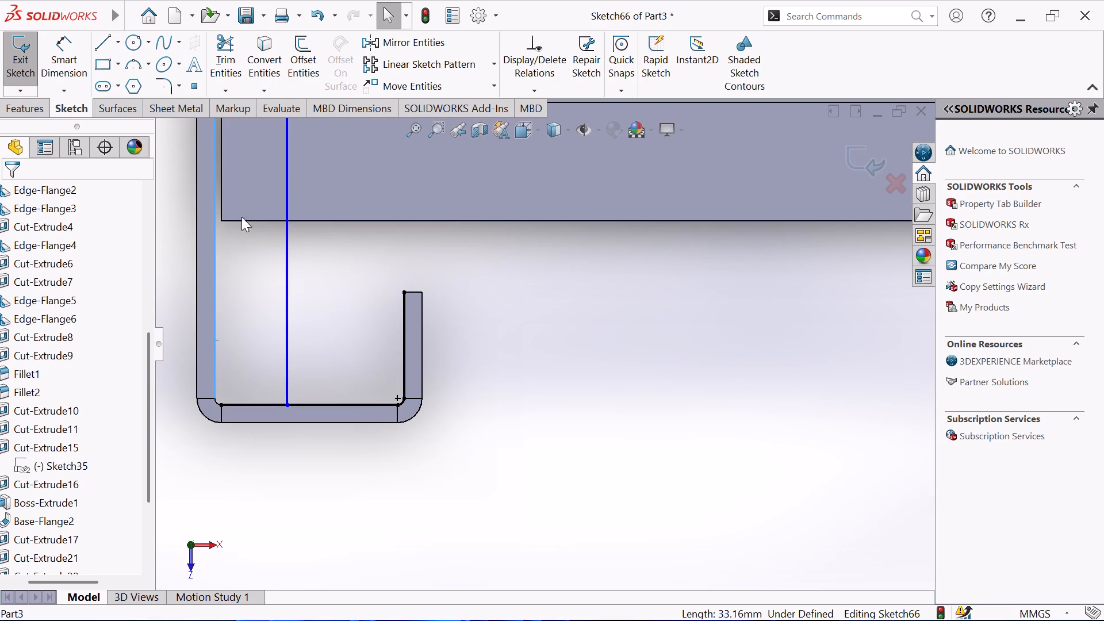
click(260, 63)
scroll(228, 431, down, 4)
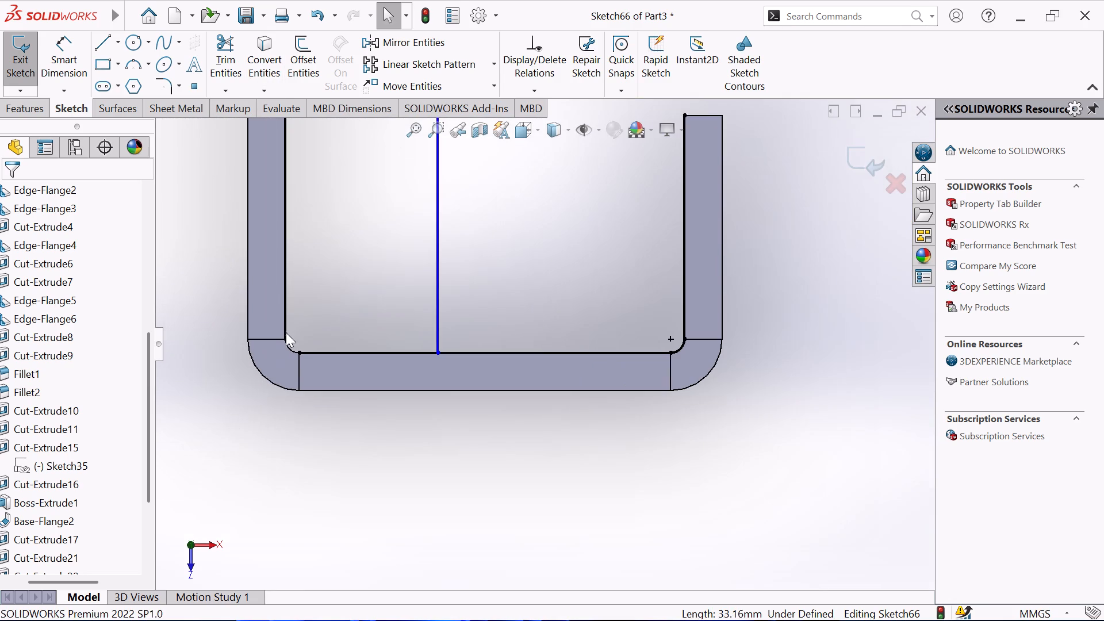
click(287, 345)
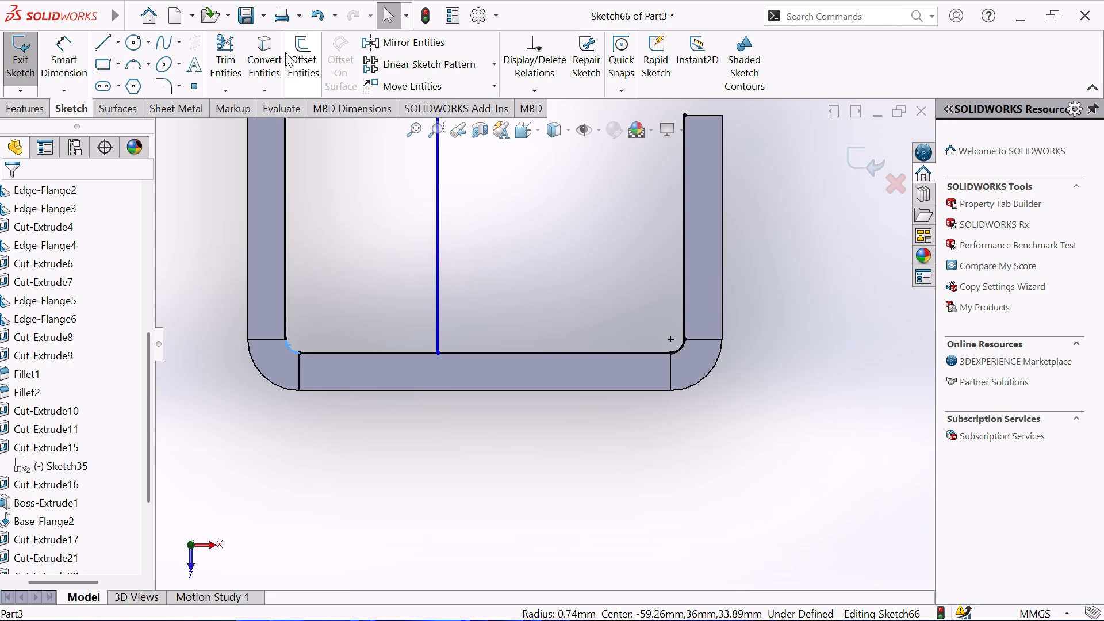
click(253, 65)
Dimension the vertical line at 10 mm from the outer edge of the adjacent side flange.
scroll(529, 244, up, 5)
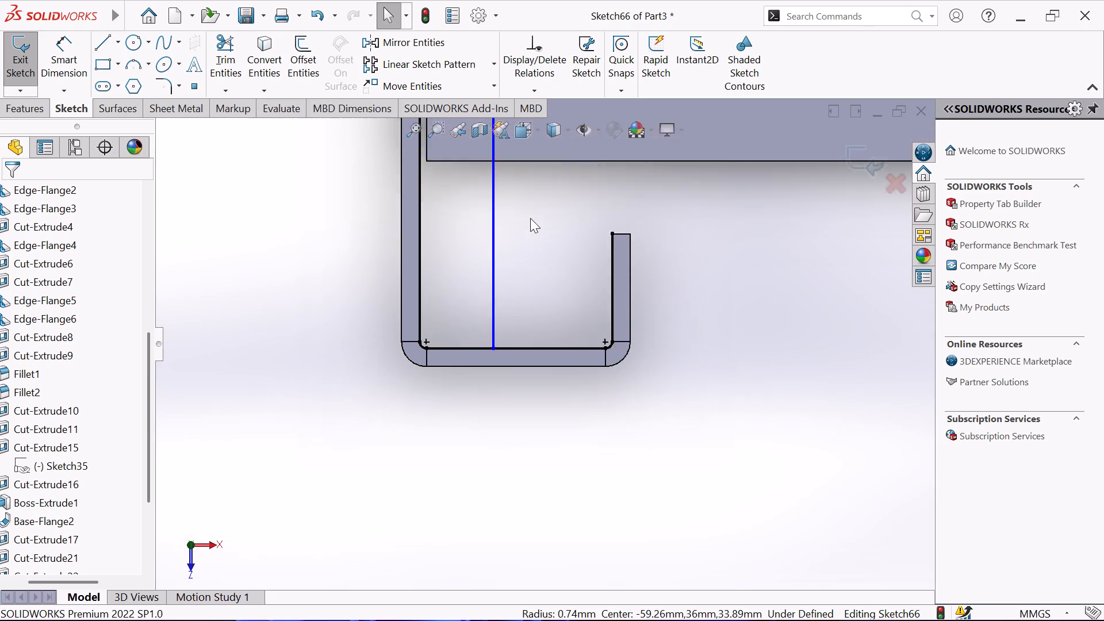
scroll(530, 218, up, 1)
scroll(531, 166, up, 2)
scroll(532, 166, down, 4)
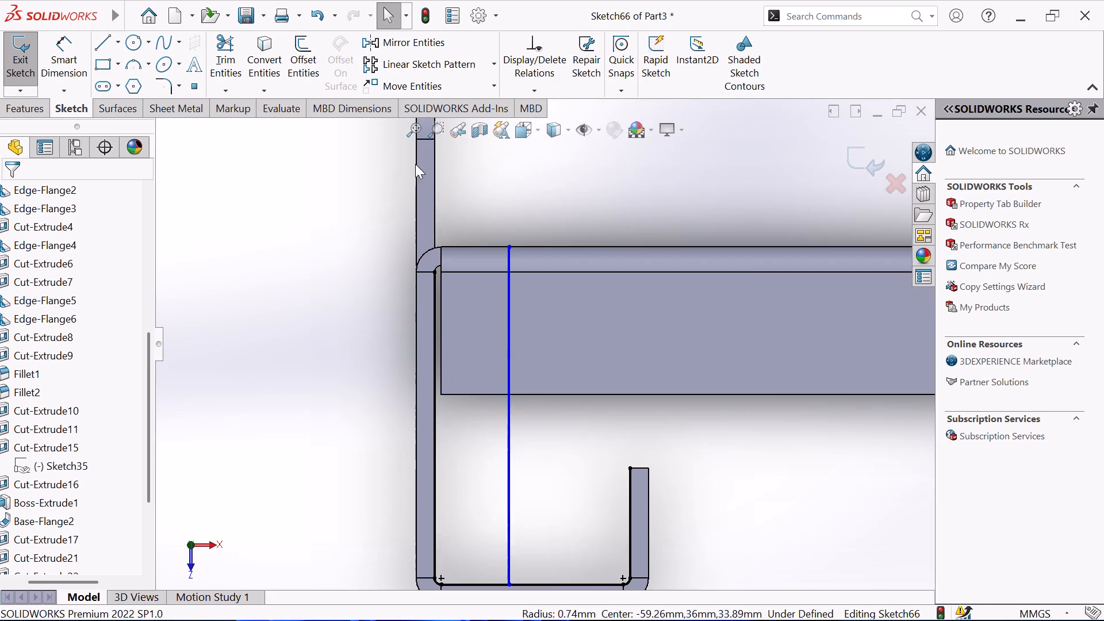
click(57, 65)
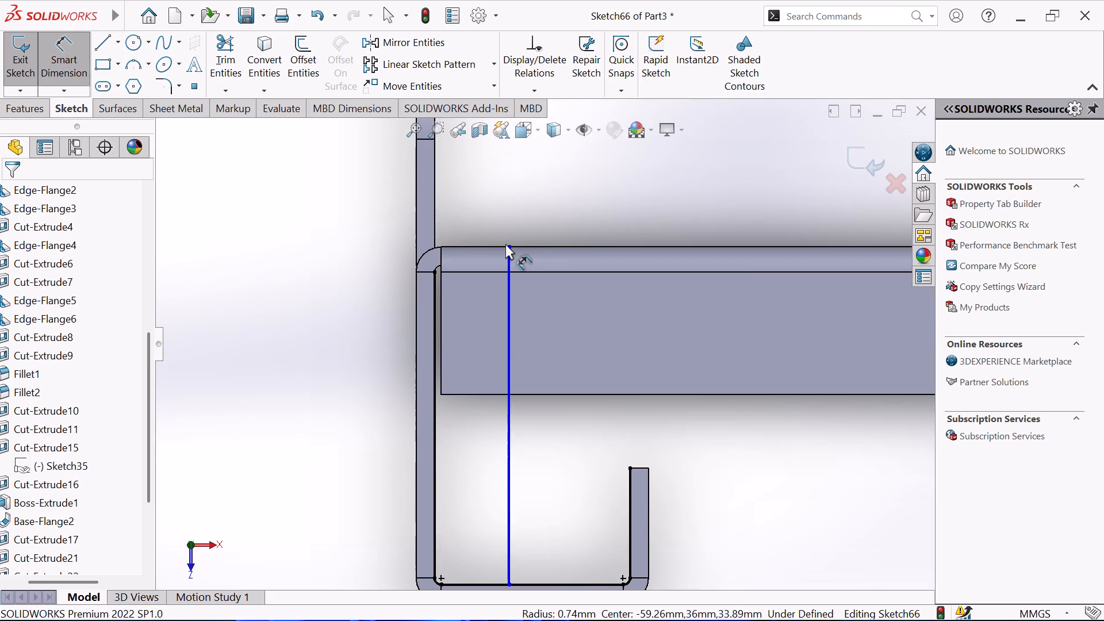
click(509, 248)
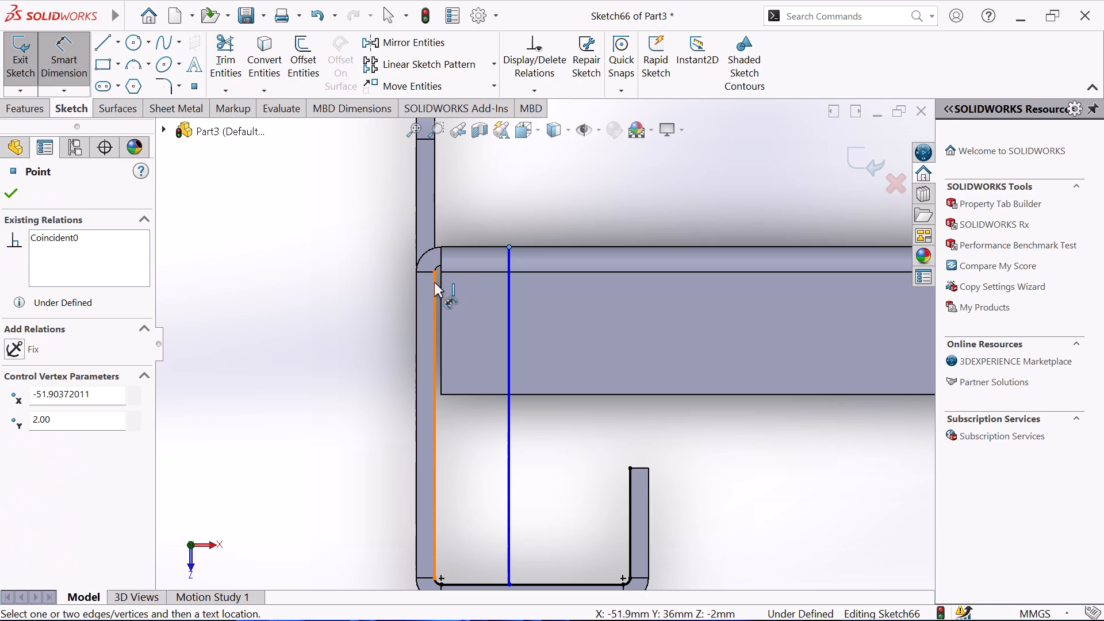
click(415, 296)
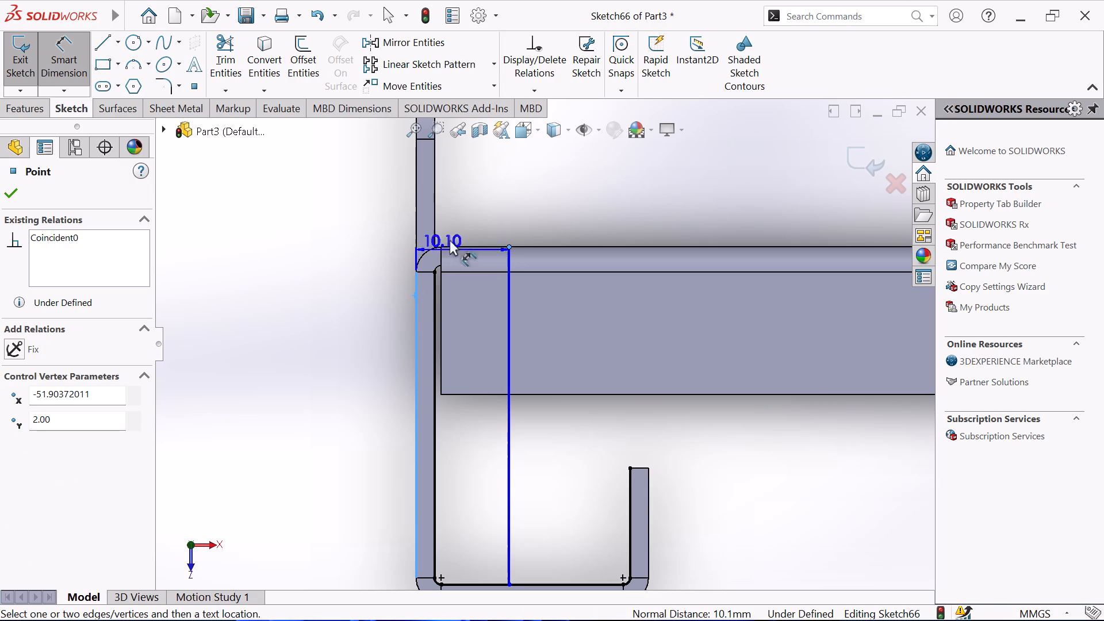
click(469, 220)
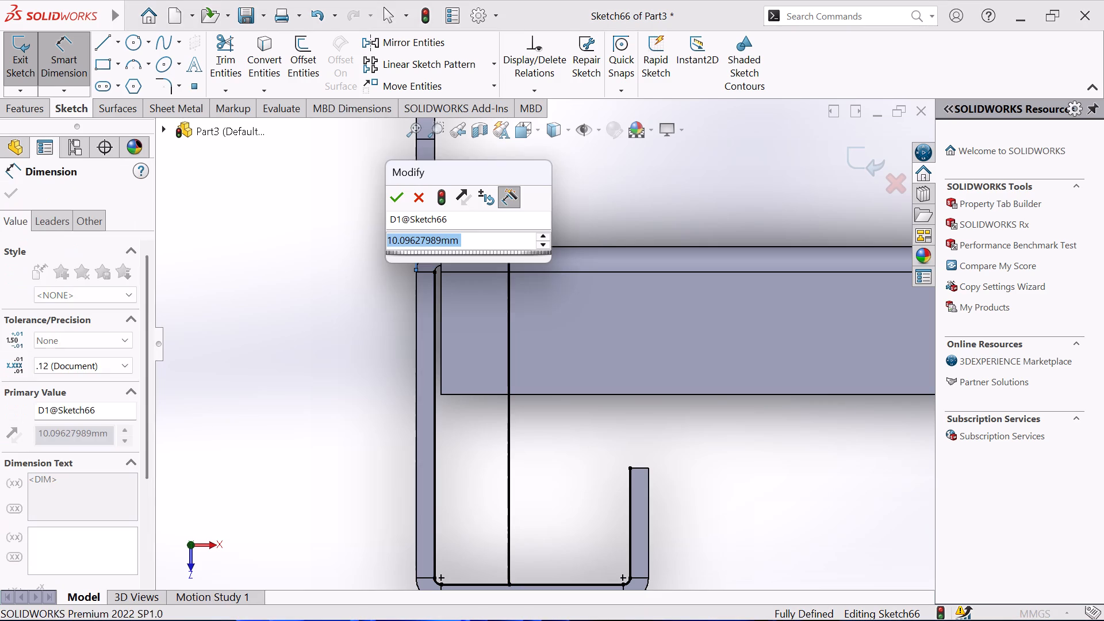
text(`0)
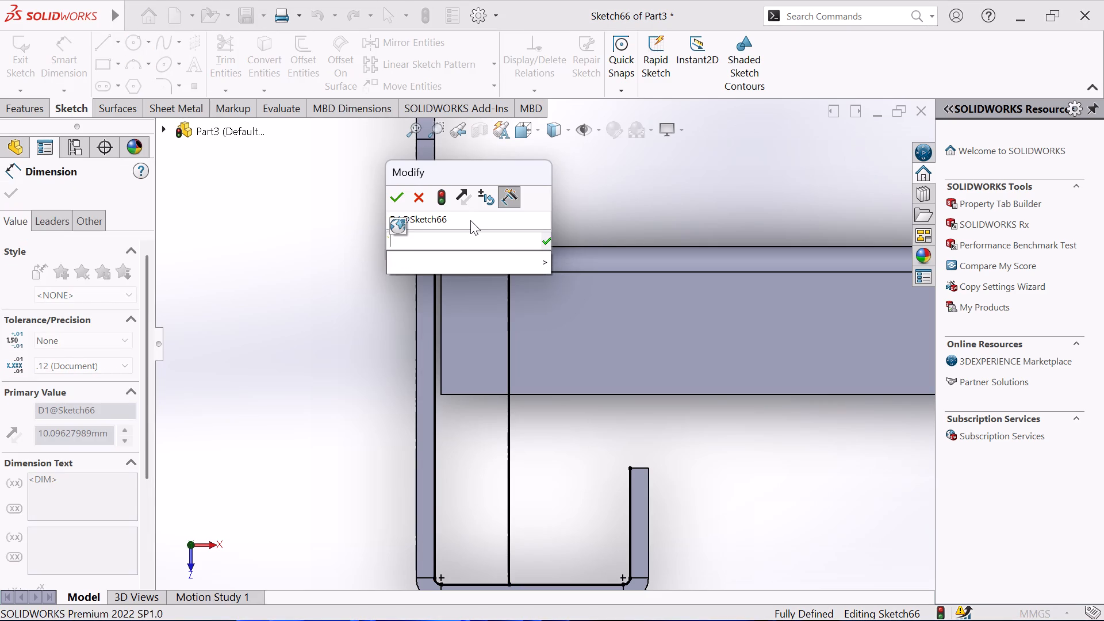
key(Return)
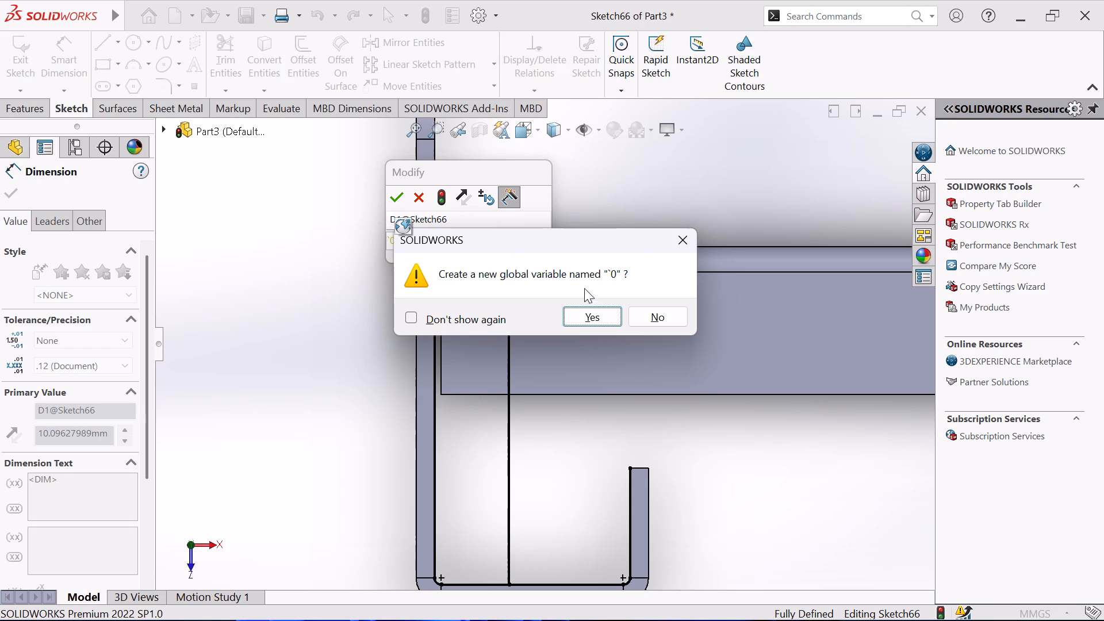
click(679, 243)
double_click(482, 246)
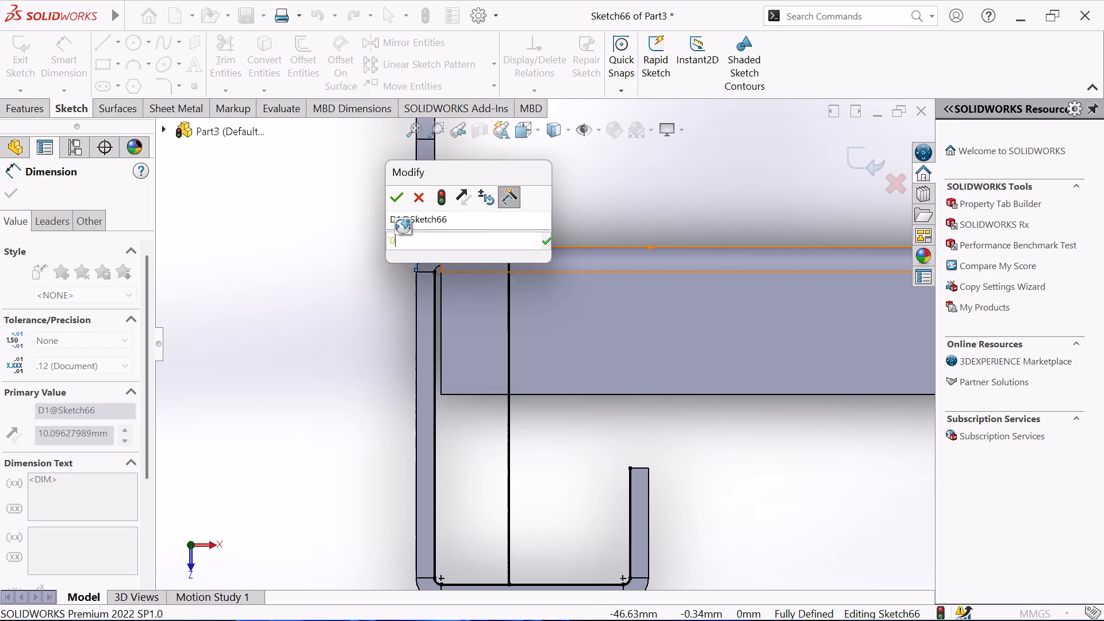
key(1)
key(0)
key(Return)
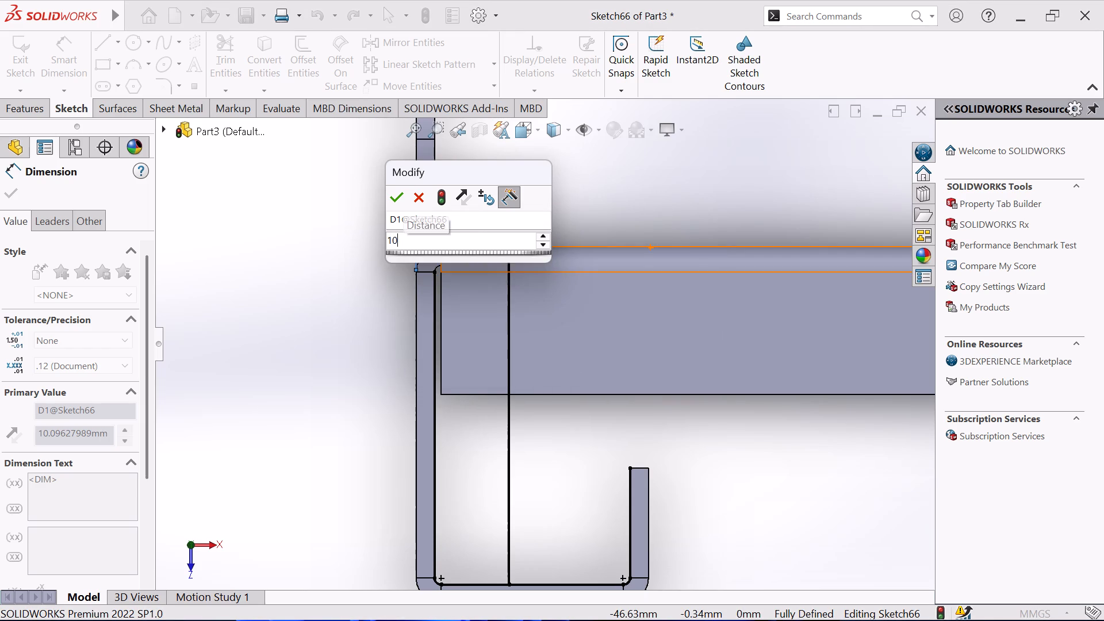
scroll(564, 240, up, 3)
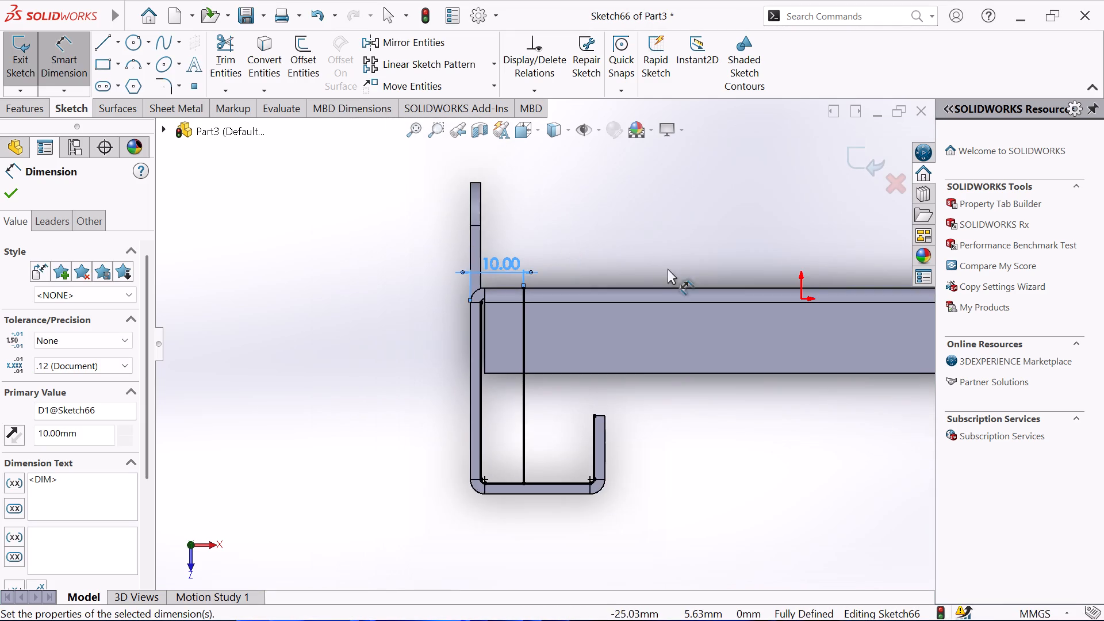
scroll(668, 269, up, 3)
scroll(855, 322, down, 3)
right_click(684, 244)
click(728, 297)
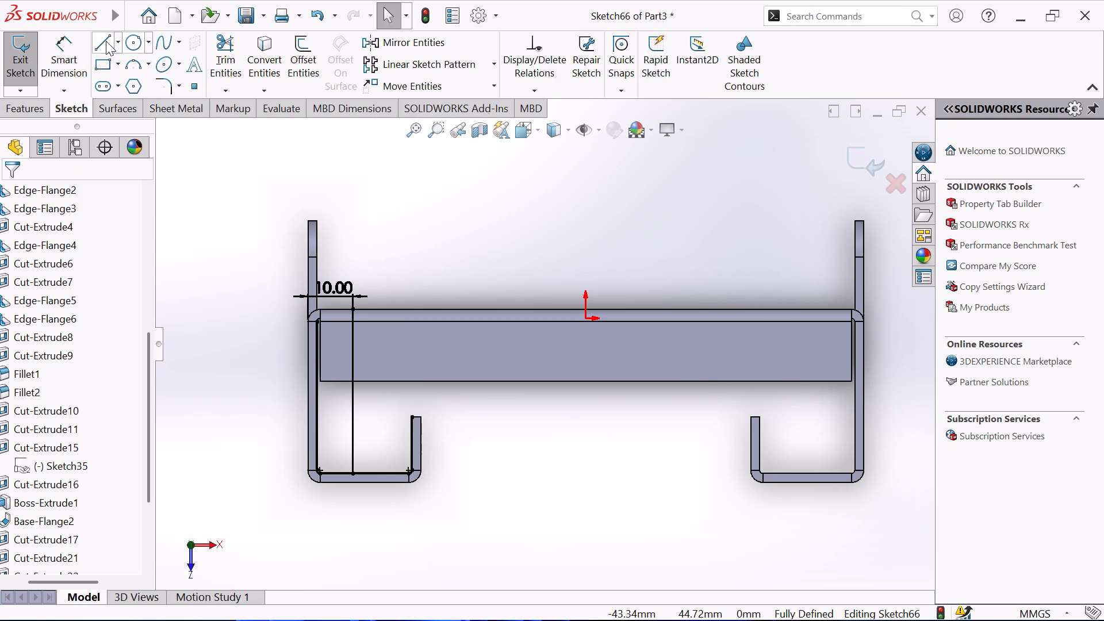
Draw a second vertical line about 36.6 mm long from the base's outer edge to Edge-Flange5's inner edge.
click(106, 41)
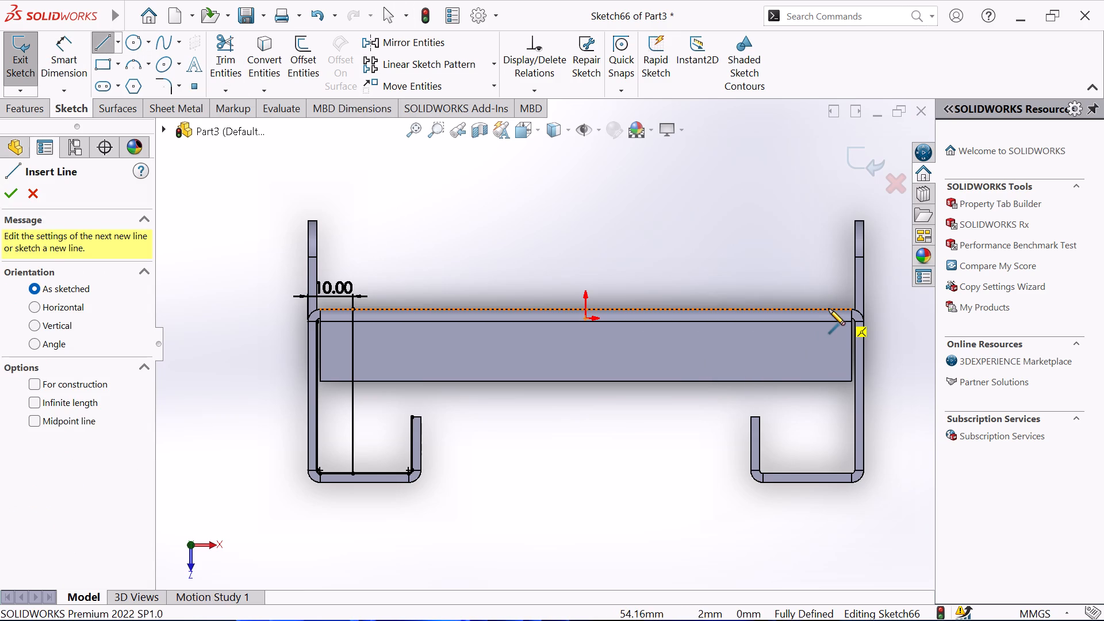
click(829, 308)
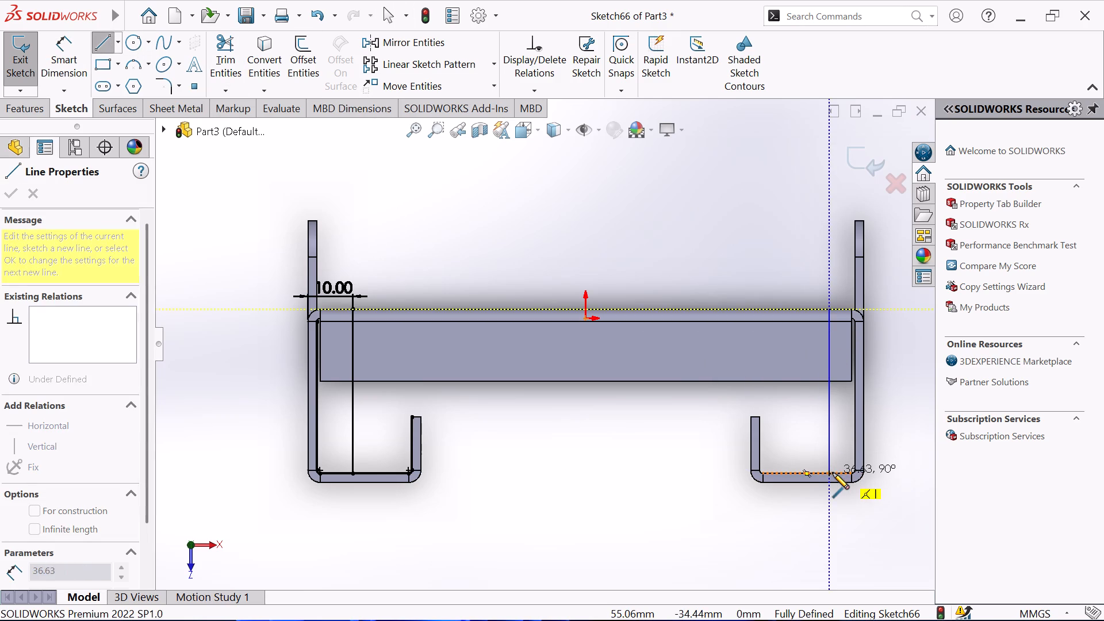
click(833, 473)
right_click(789, 278)
click(809, 292)
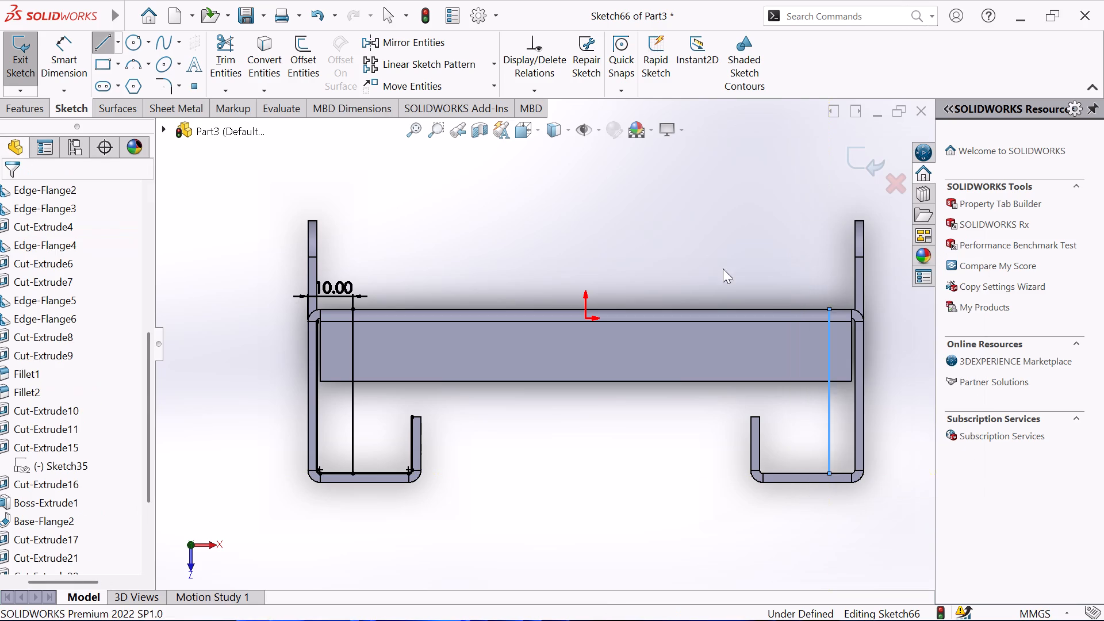
Dimension the second vertical line at 10 mm from the outer edge of its neighbouring side flange.
click(77, 57)
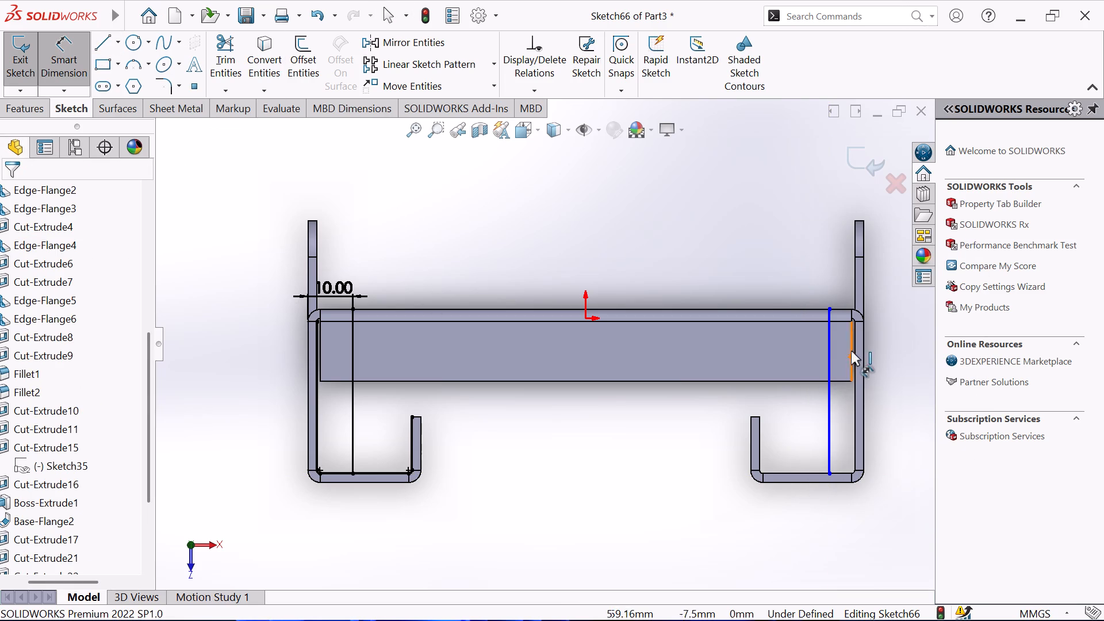
click(831, 339)
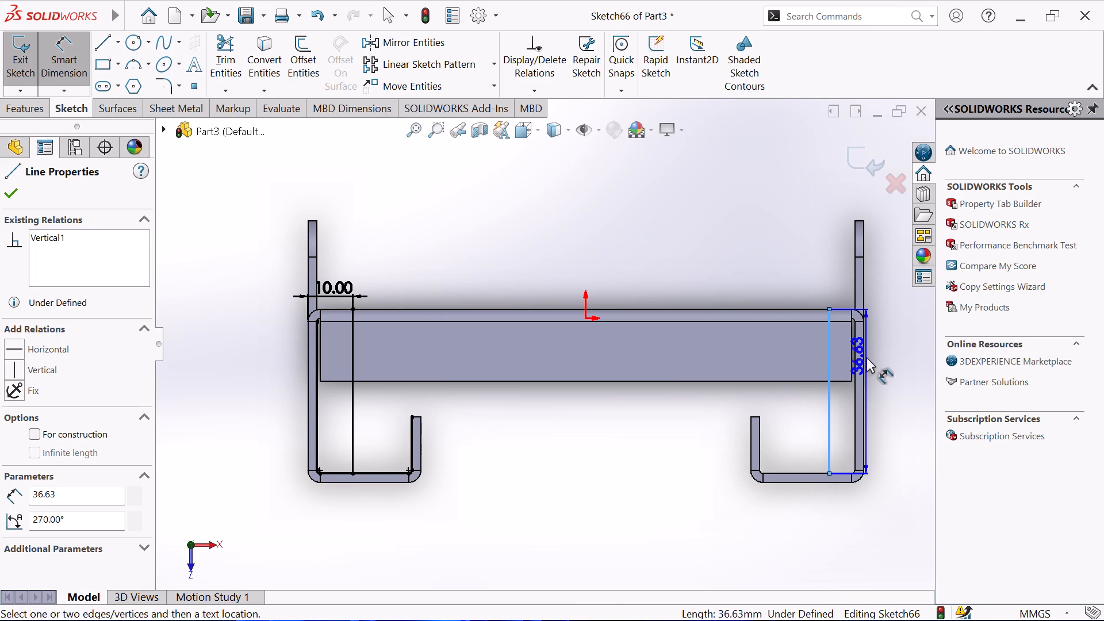
click(862, 362)
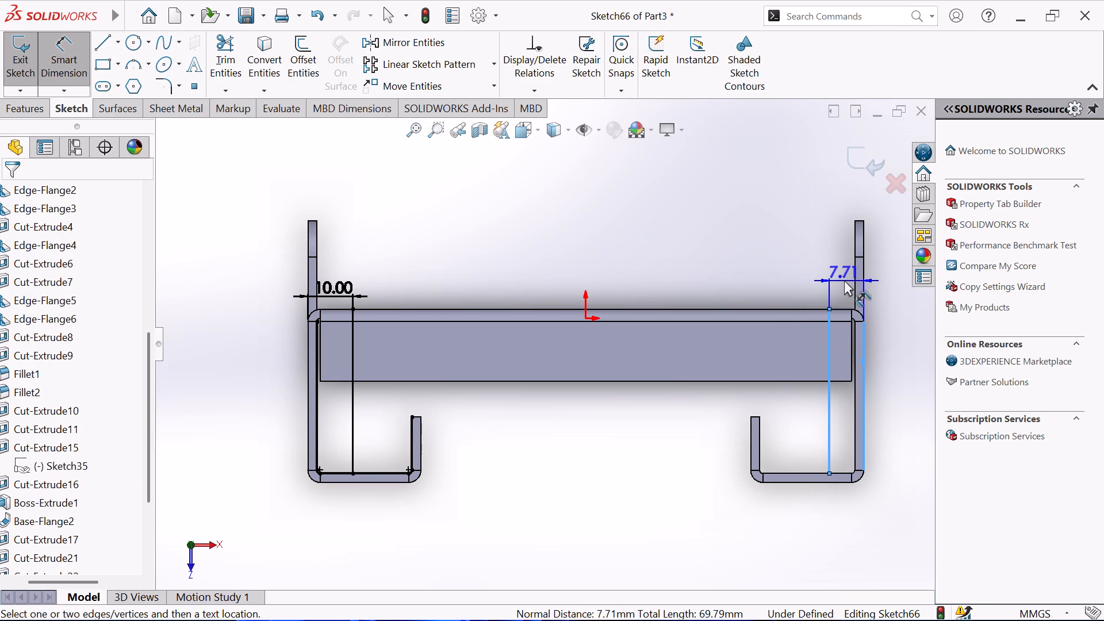
click(844, 280)
text(10)
key(Return)
right_click(756, 257)
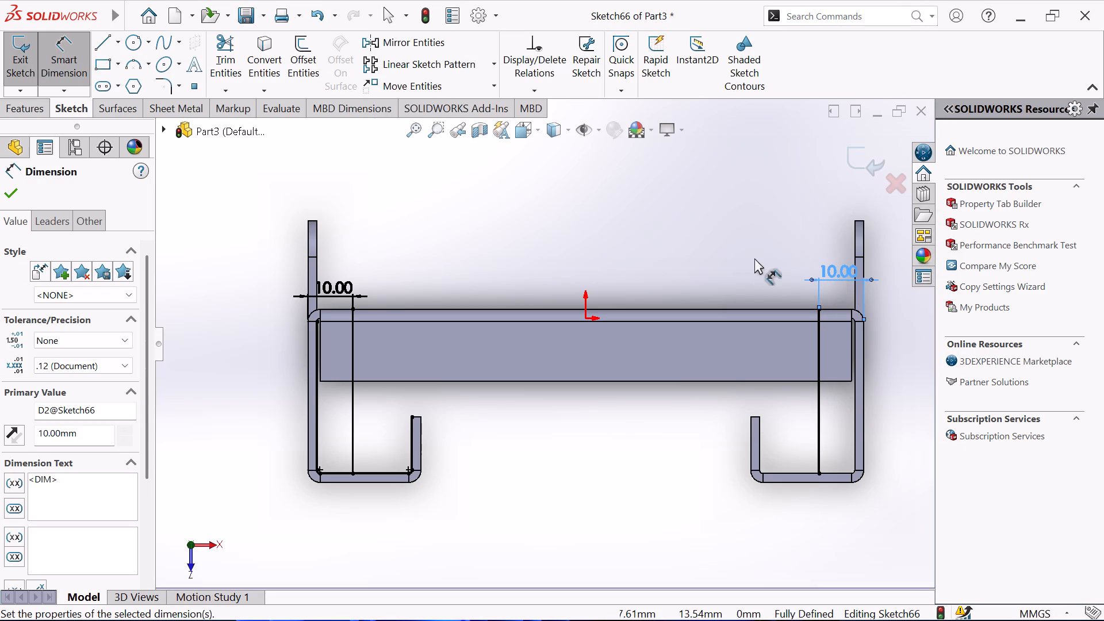
click(789, 308)
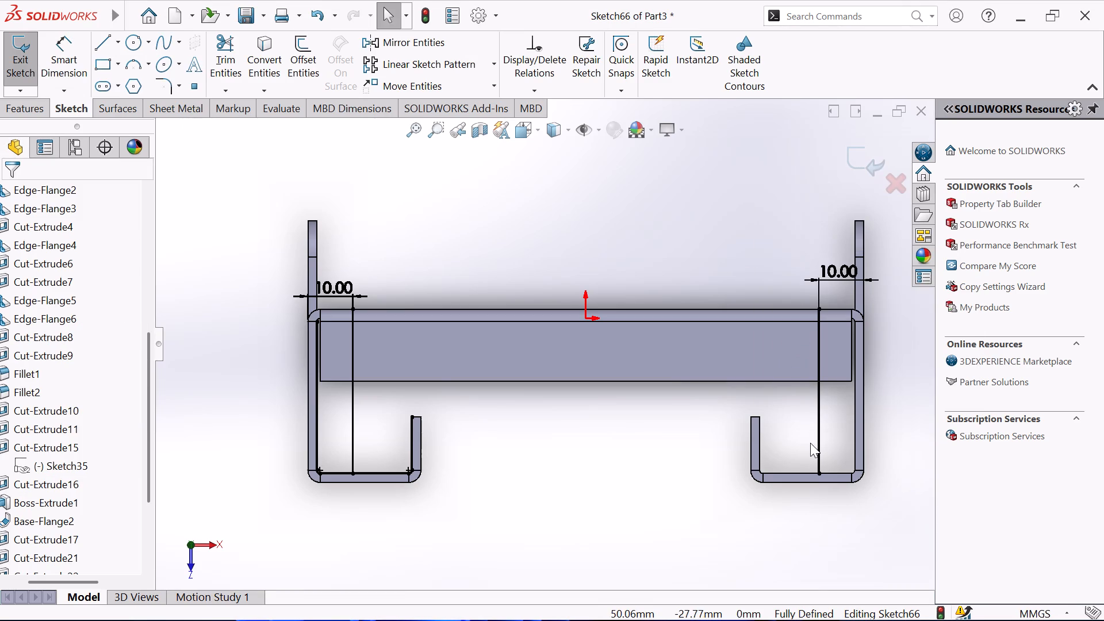
Convert Edge-Flange5's inner edge into the sketch.
click(799, 472)
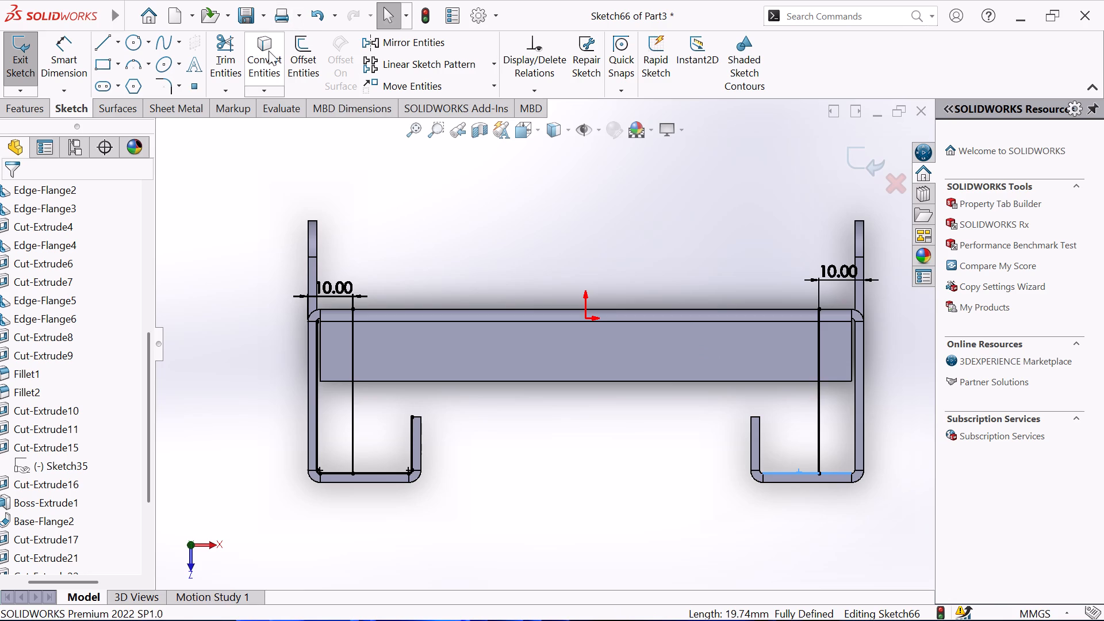
click(269, 51)
Convert the adjoining lip's inner edge, both lower inner bend arcs, Edge-Flange4's inner edge, EdgeBend4's inner arc and short end edge, and Base-Flange1's outer edge.
scroll(847, 491, down, 3)
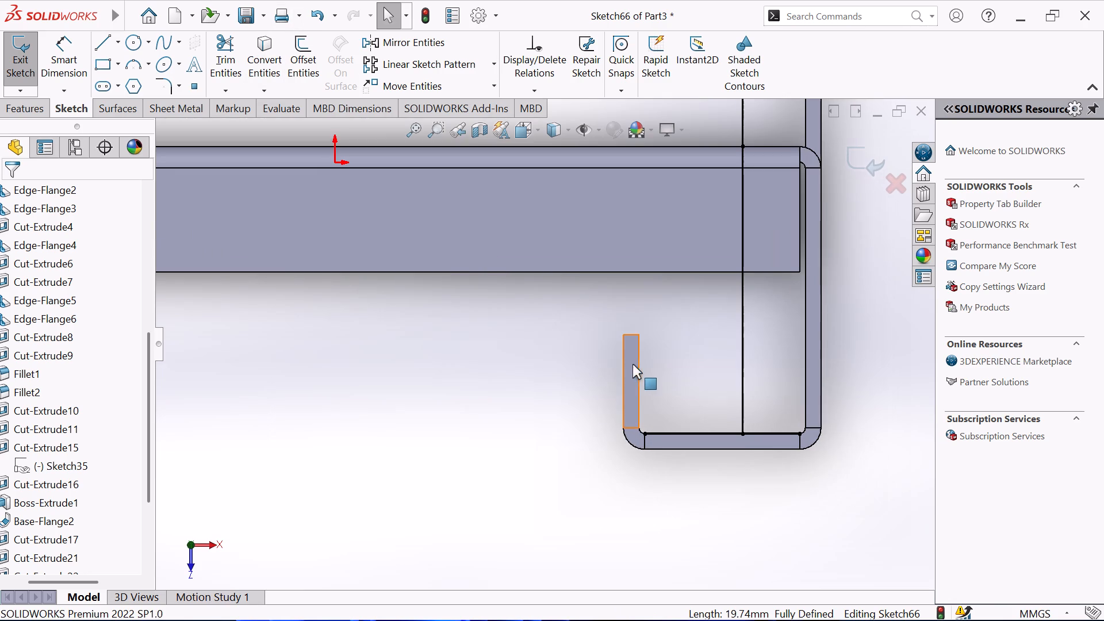
click(641, 356)
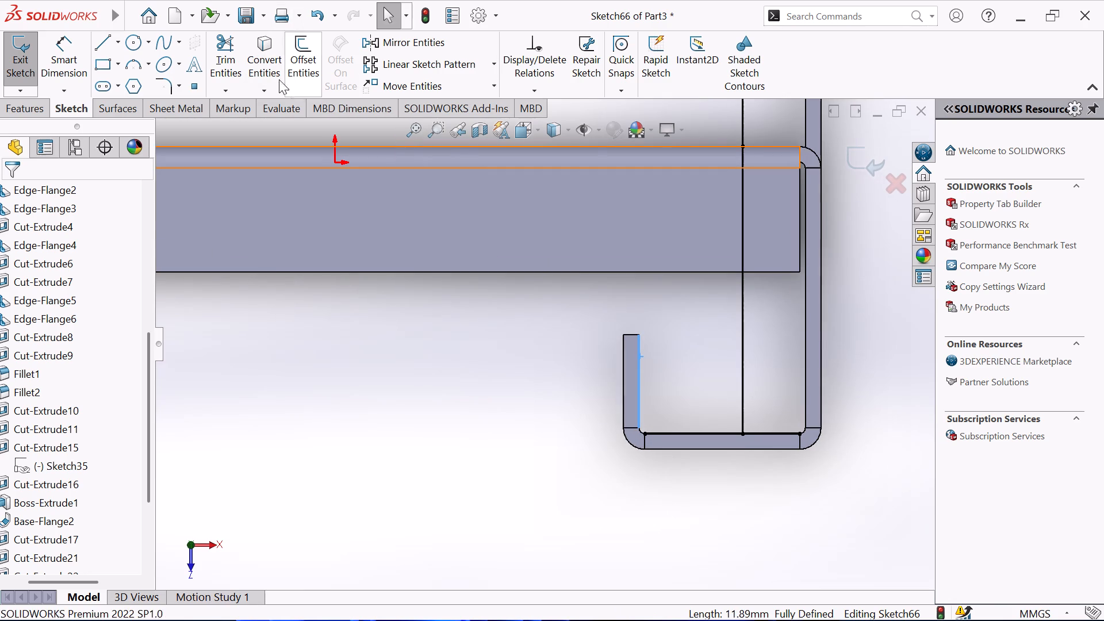
click(239, 55)
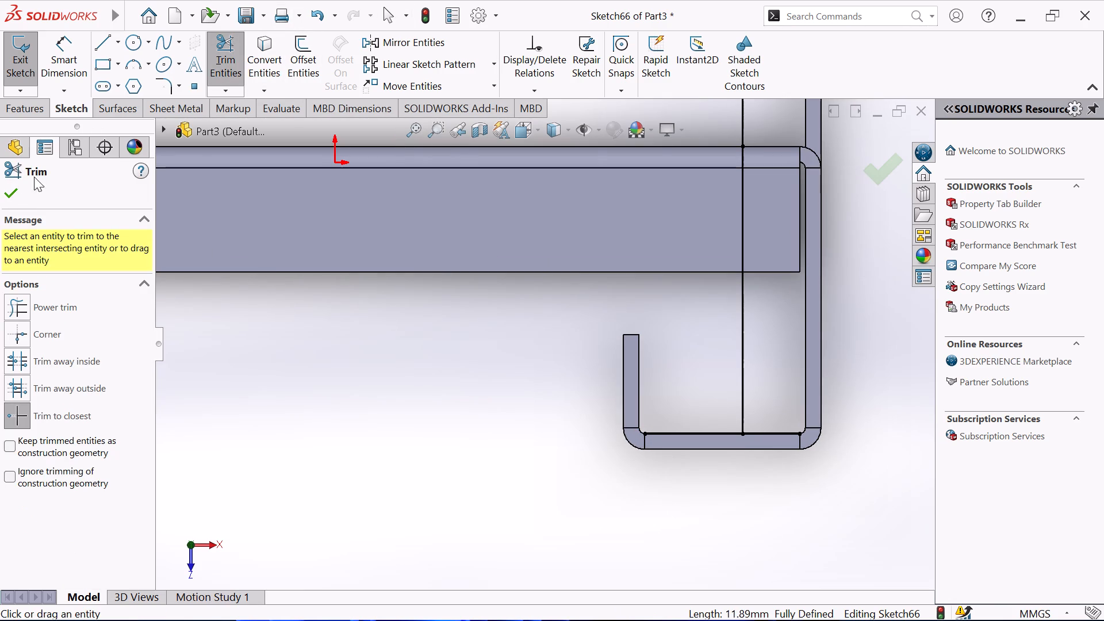
click(281, 62)
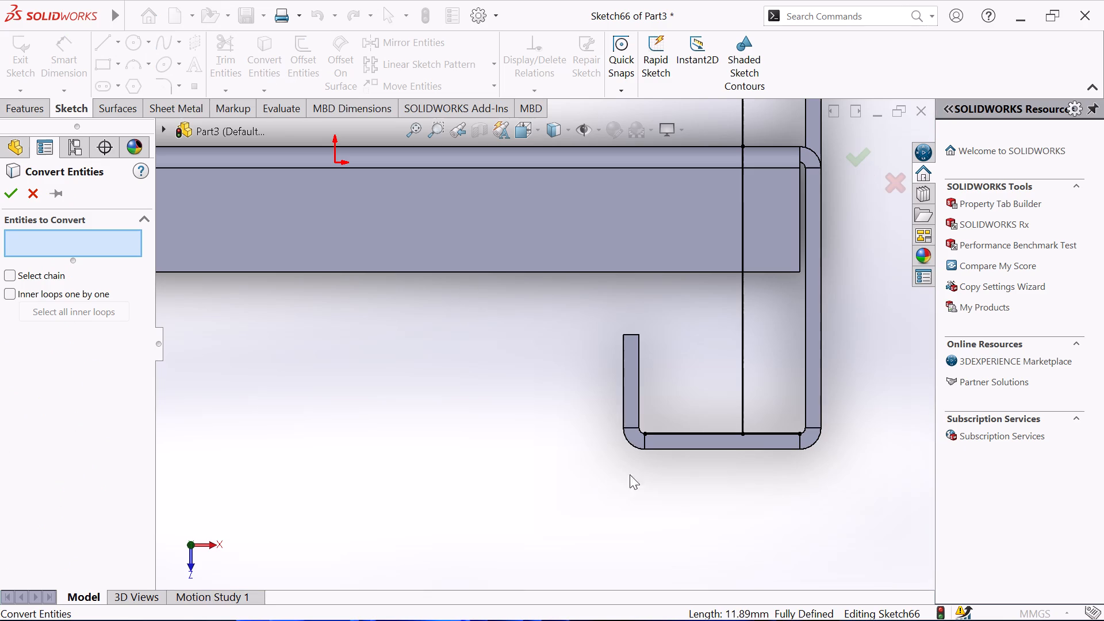
click(640, 383)
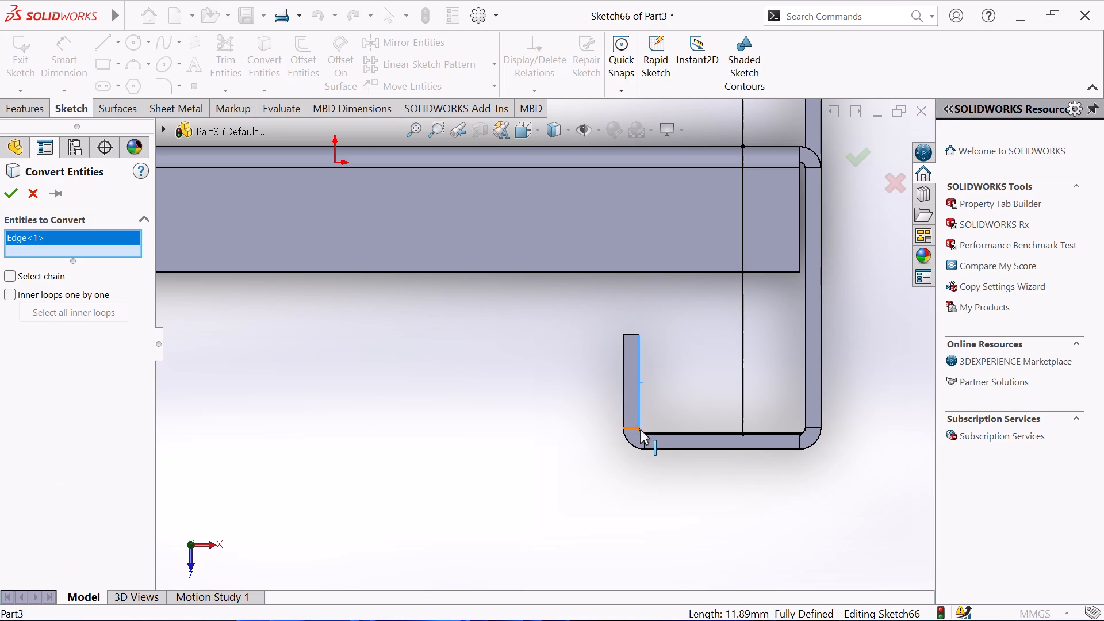
click(642, 431)
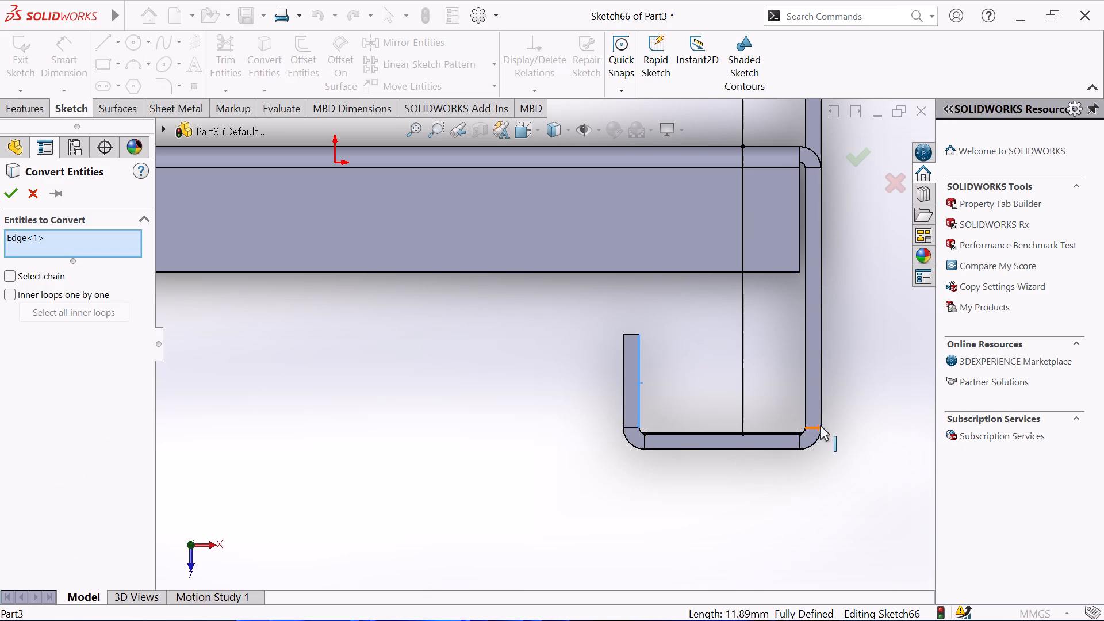
click(805, 431)
scroll(659, 433, down, 2)
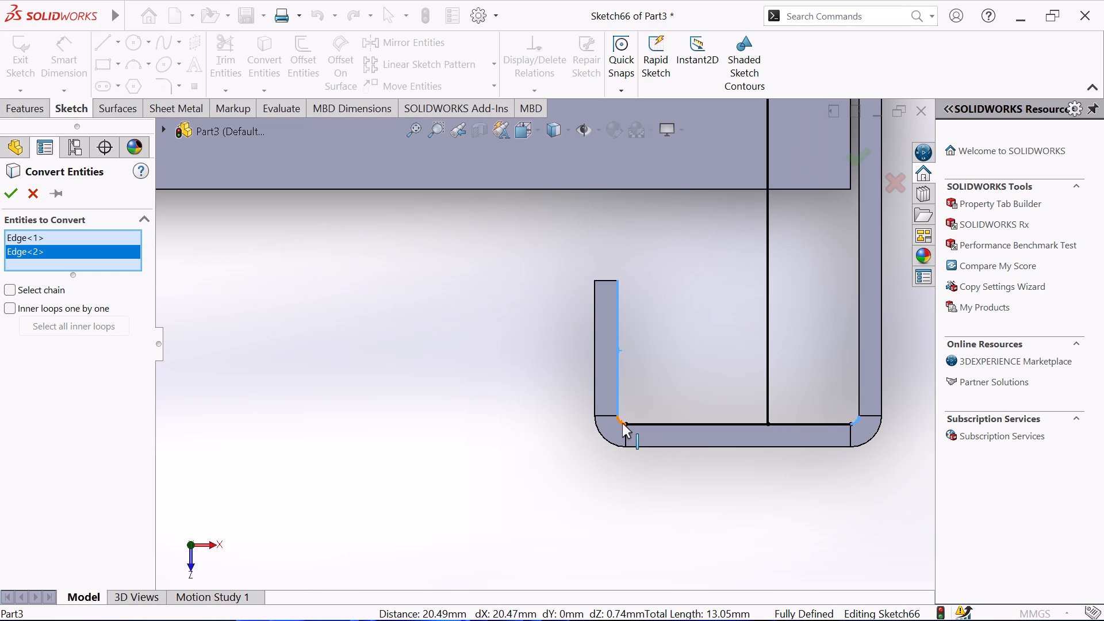
click(624, 424)
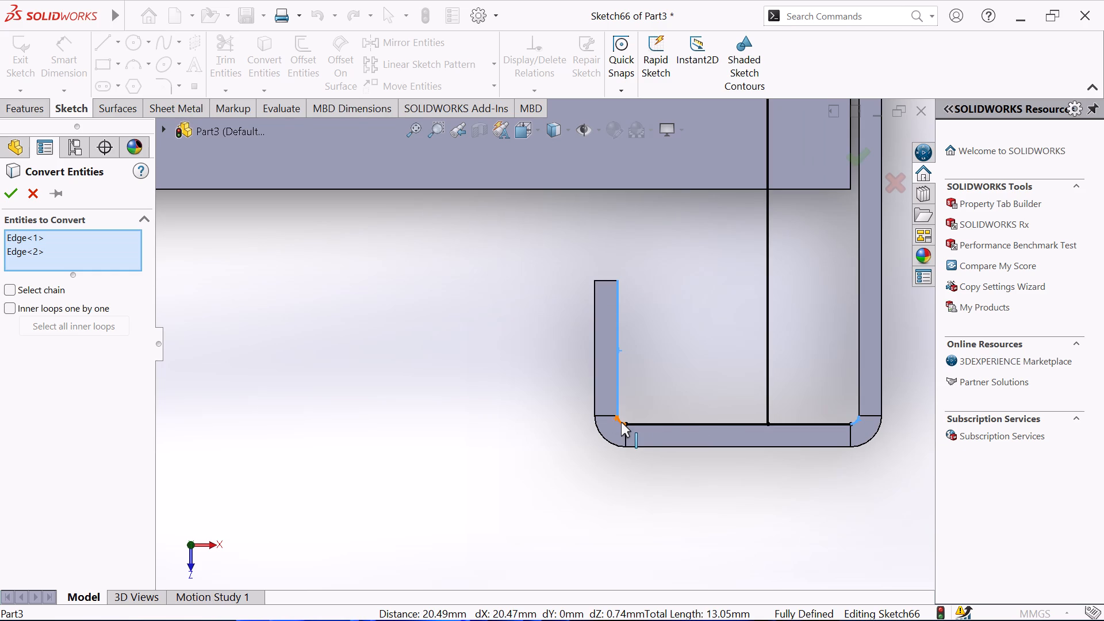
click(621, 423)
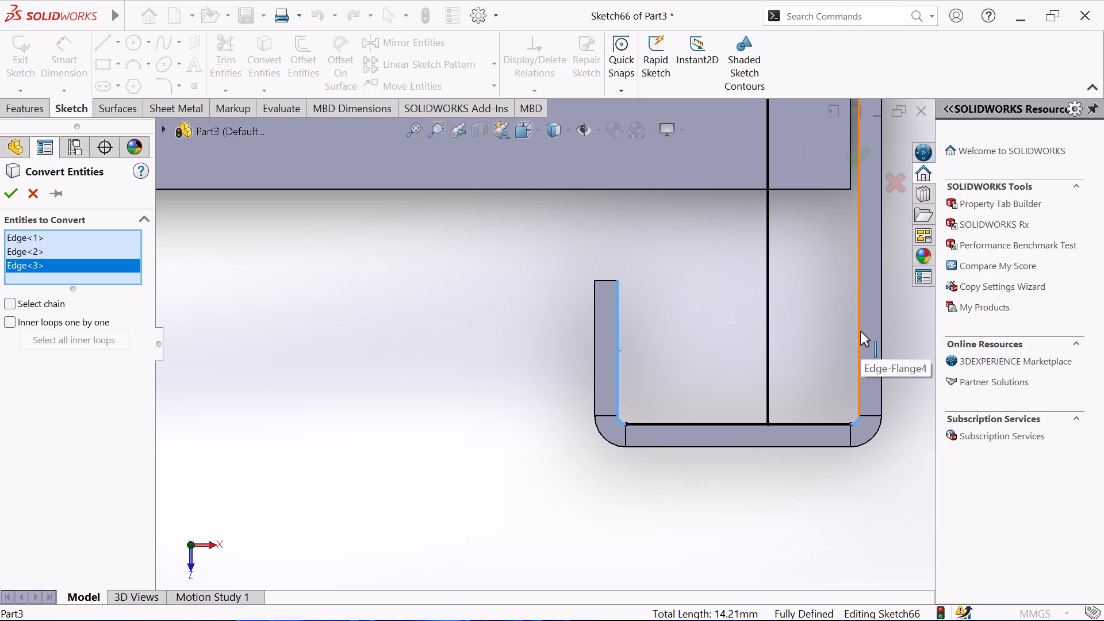
scroll(854, 329, up, 3)
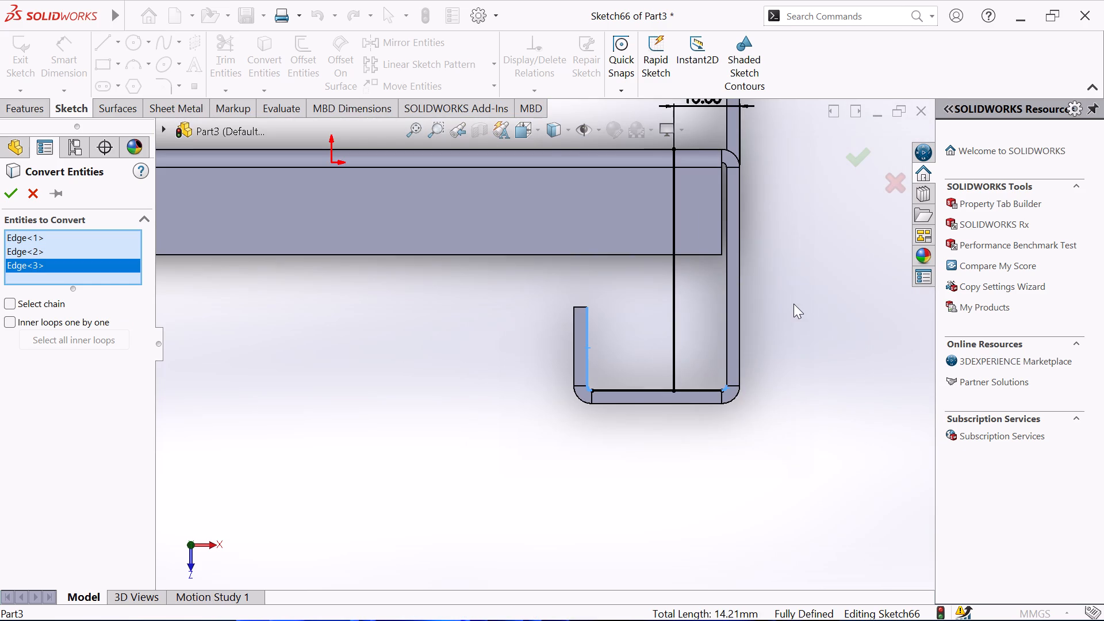
scroll(515, 316, up, 2)
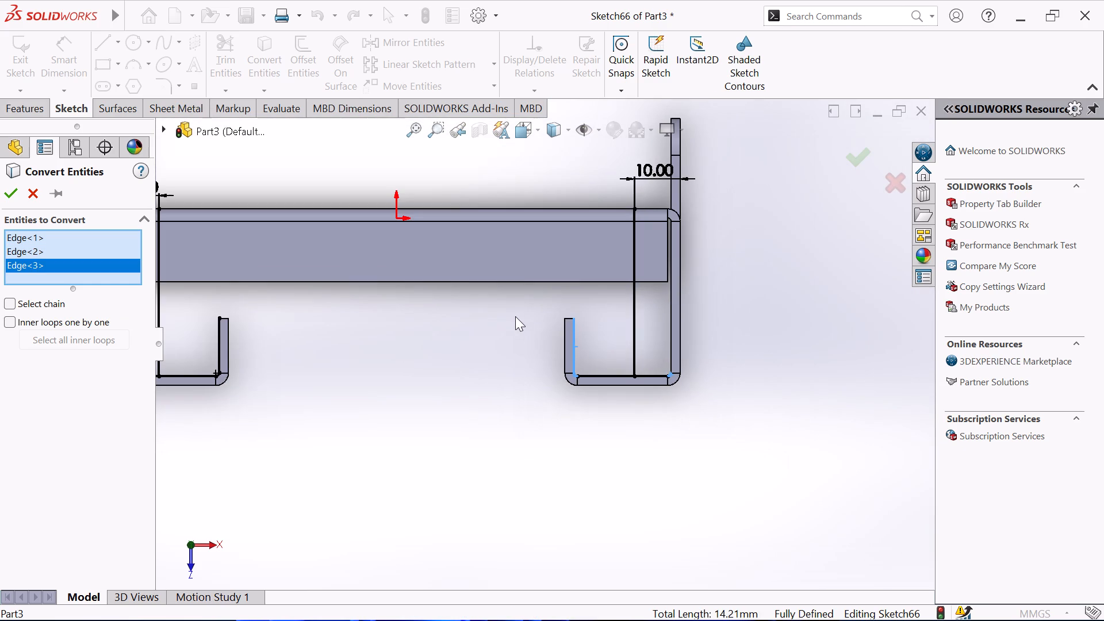
scroll(309, 262, up, 2)
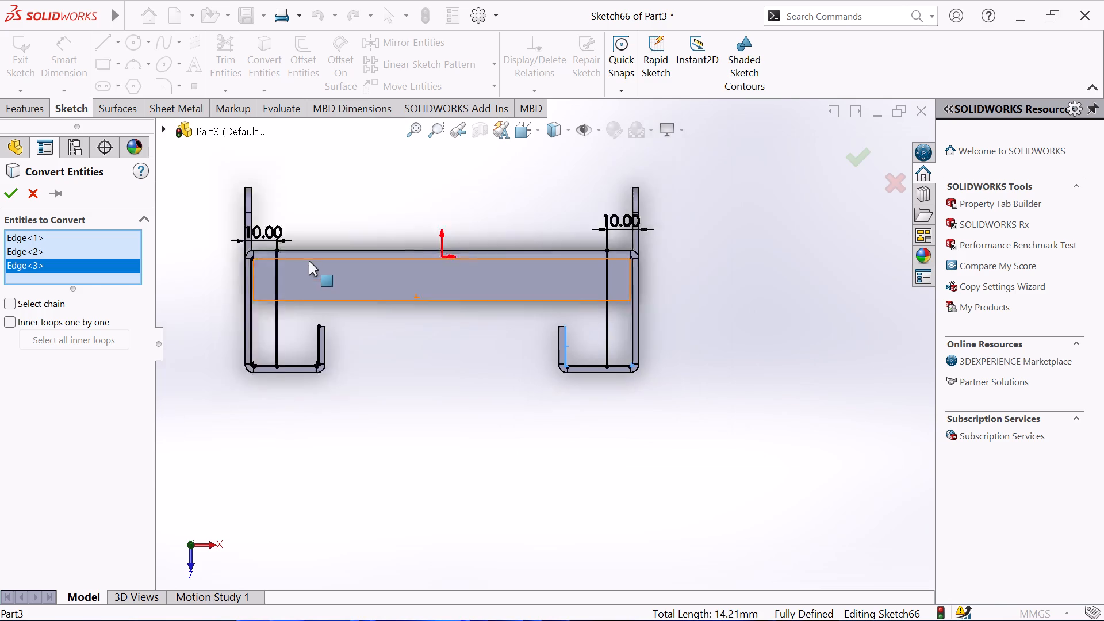
scroll(309, 261, up, 1)
scroll(323, 282, down, 2)
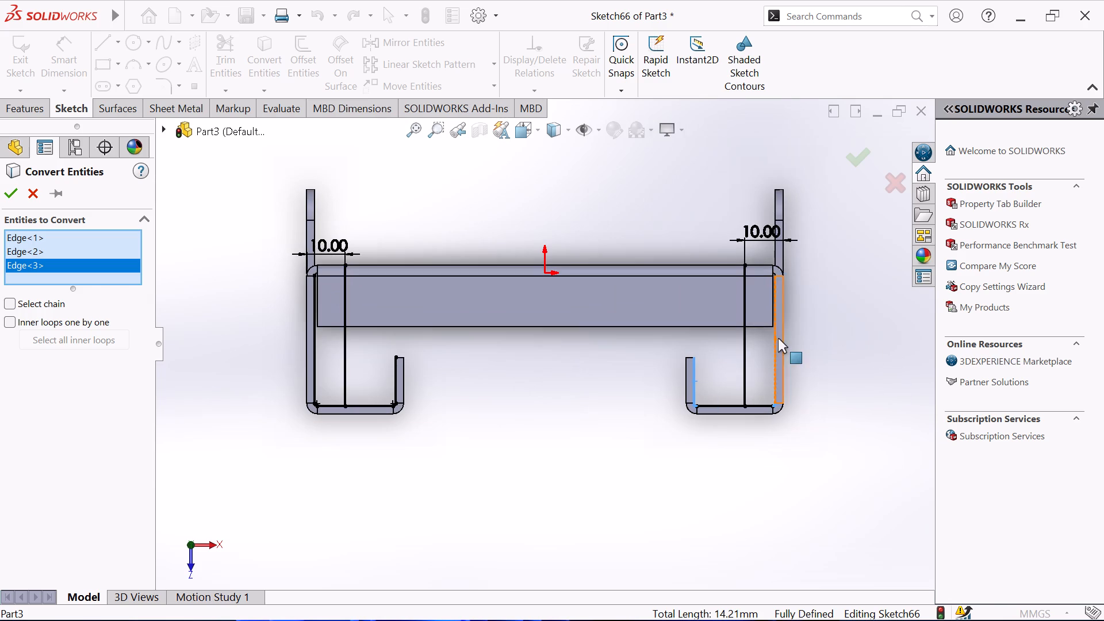
scroll(778, 338, down, 2)
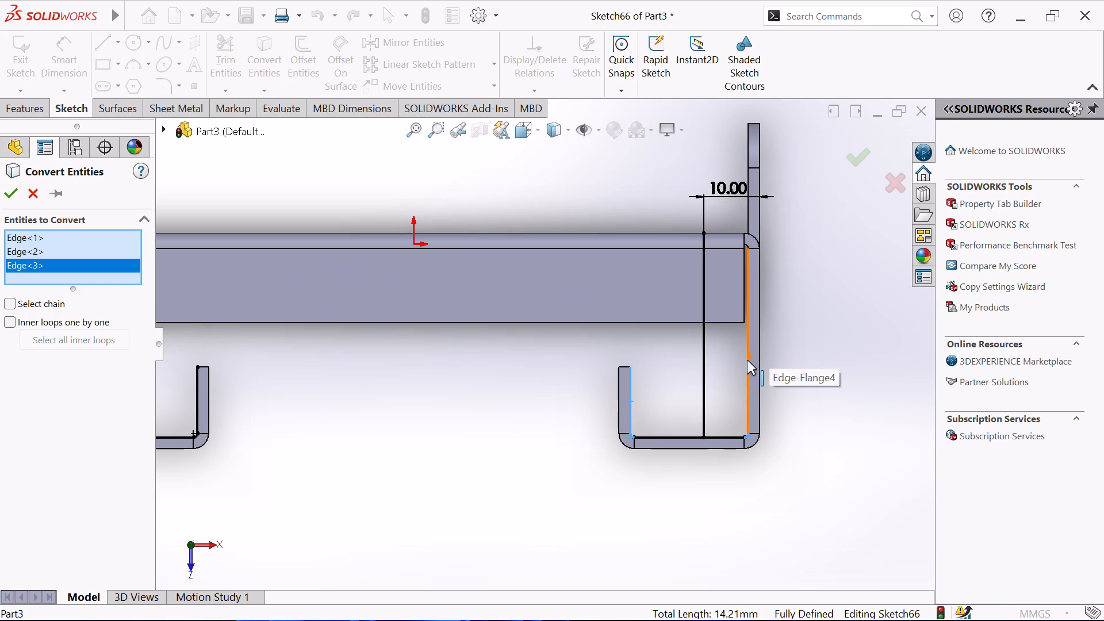
click(747, 360)
scroll(748, 270, down, 4)
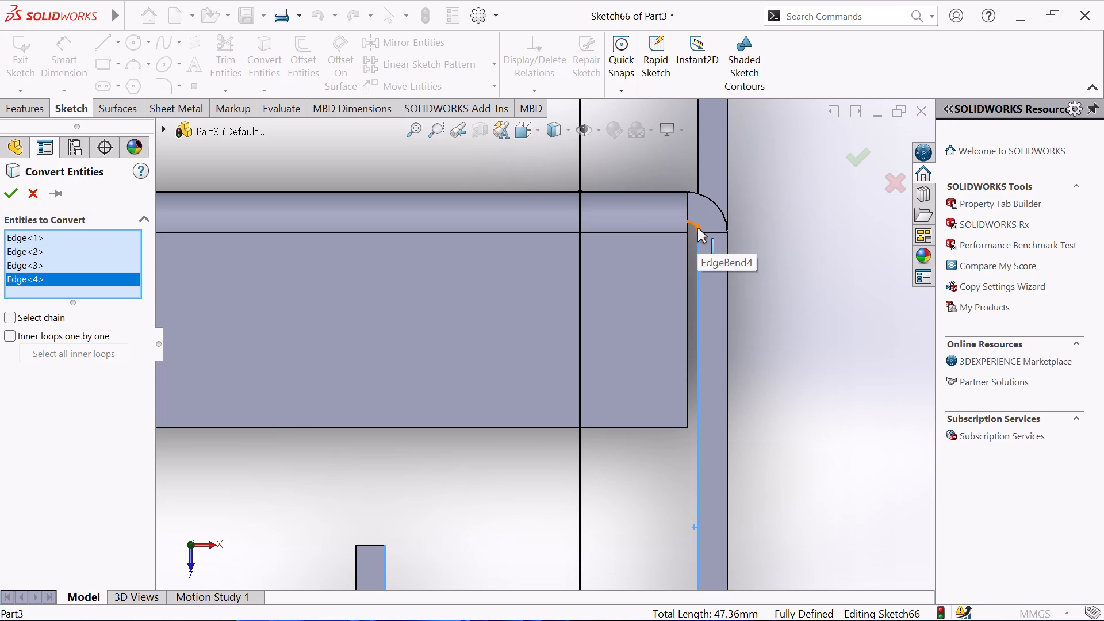
click(697, 228)
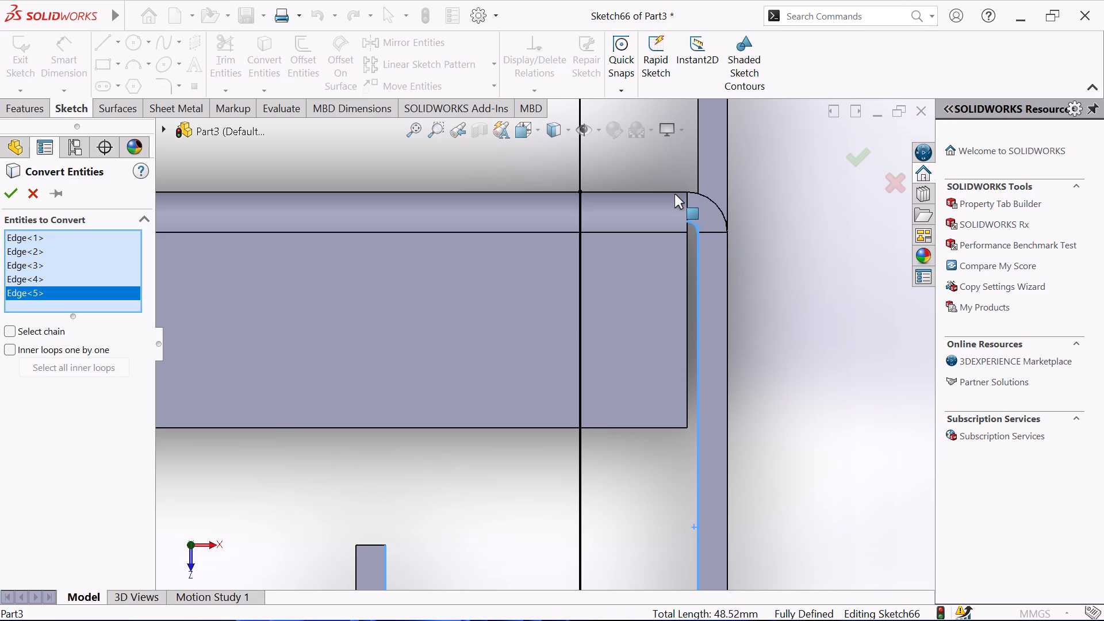
click(678, 191)
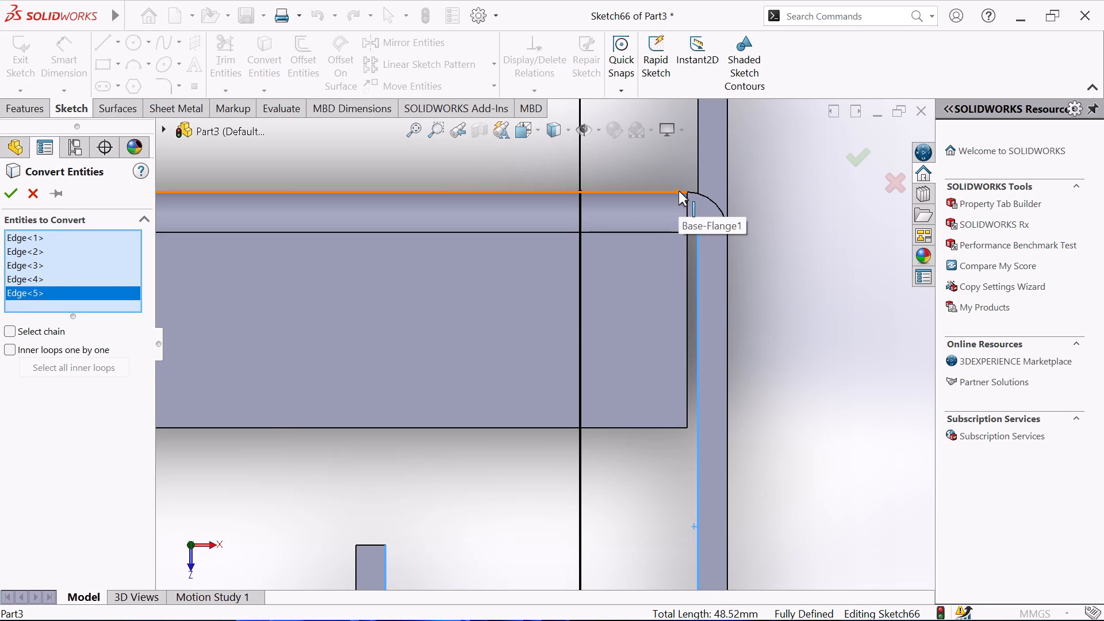
scroll(384, 243, up, 6)
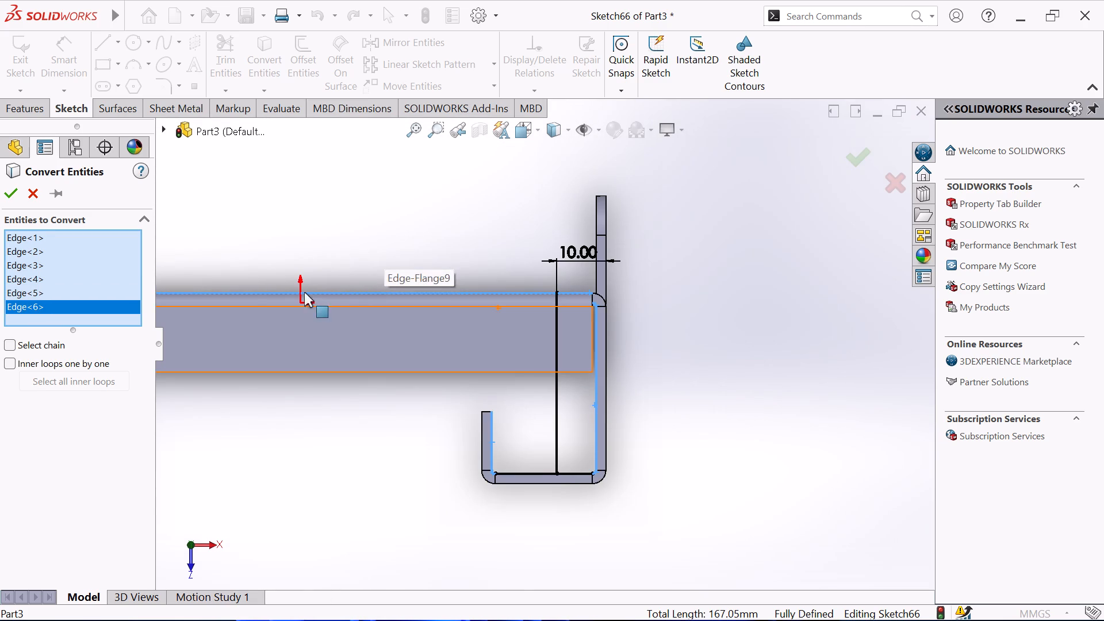
scroll(547, 308, down, 4)
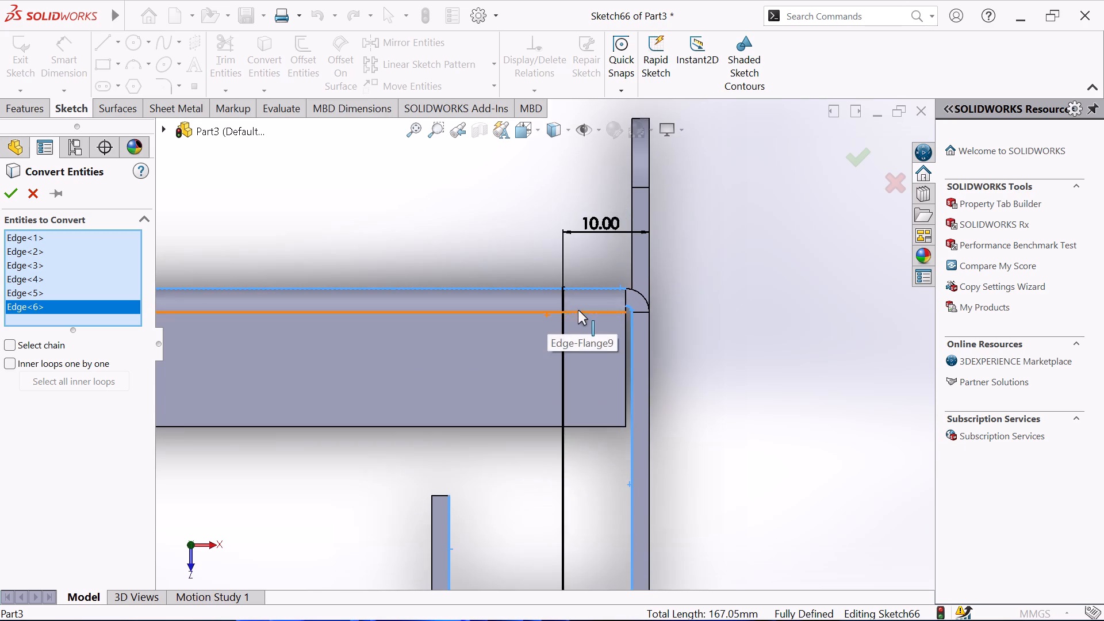
scroll(578, 310, down, 1)
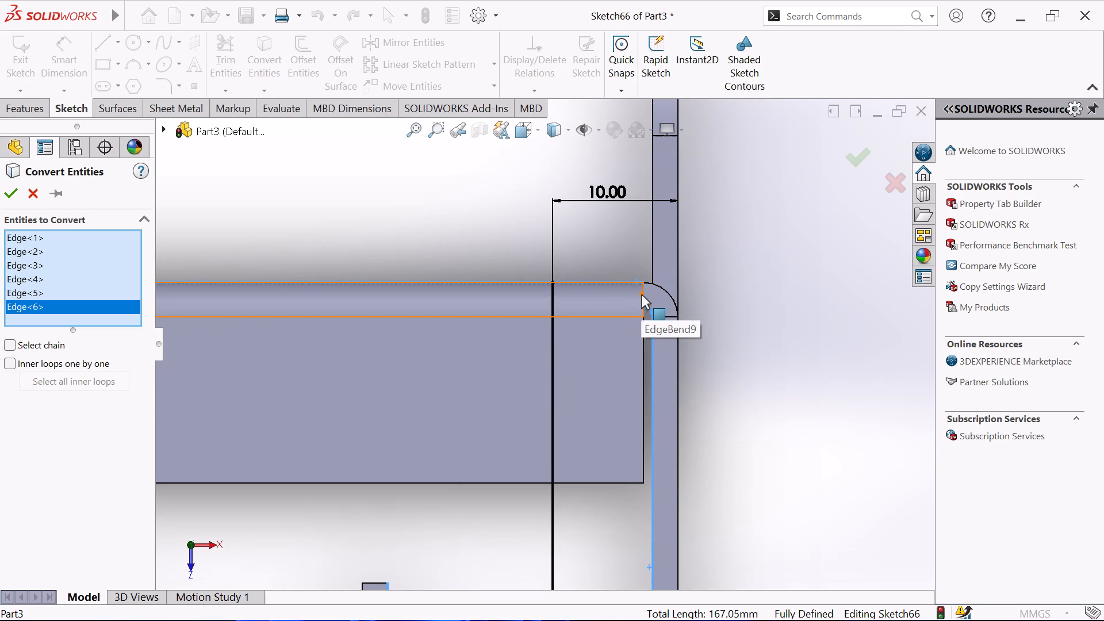
click(644, 292)
scroll(465, 325, up, 3)
scroll(410, 330, up, 3)
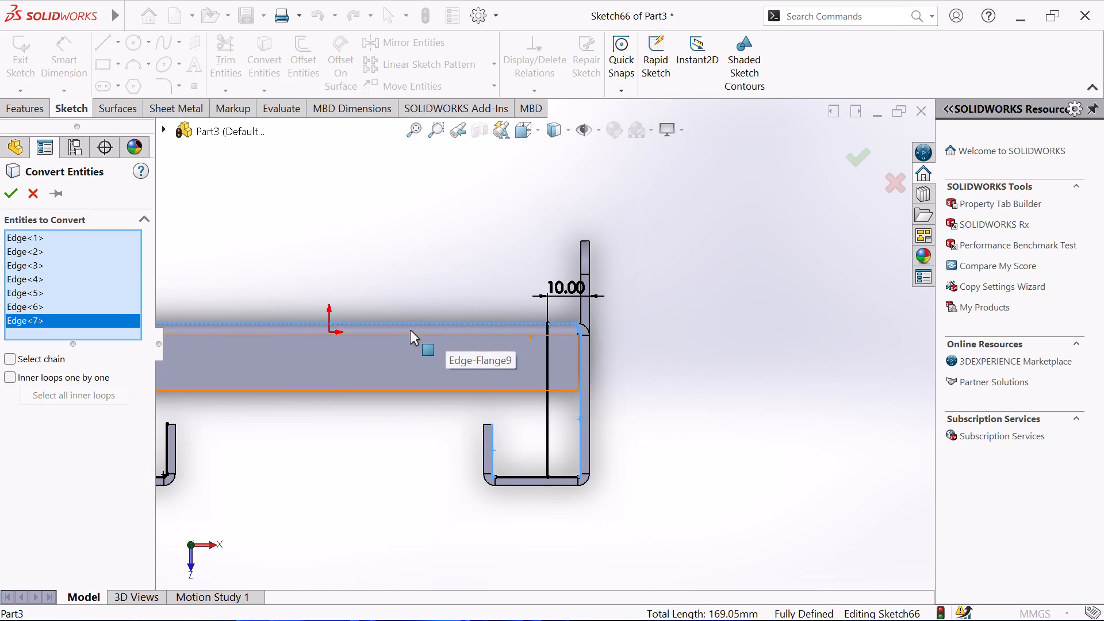
scroll(320, 333, up, 3)
scroll(262, 339, down, 3)
scroll(394, 352, down, 3)
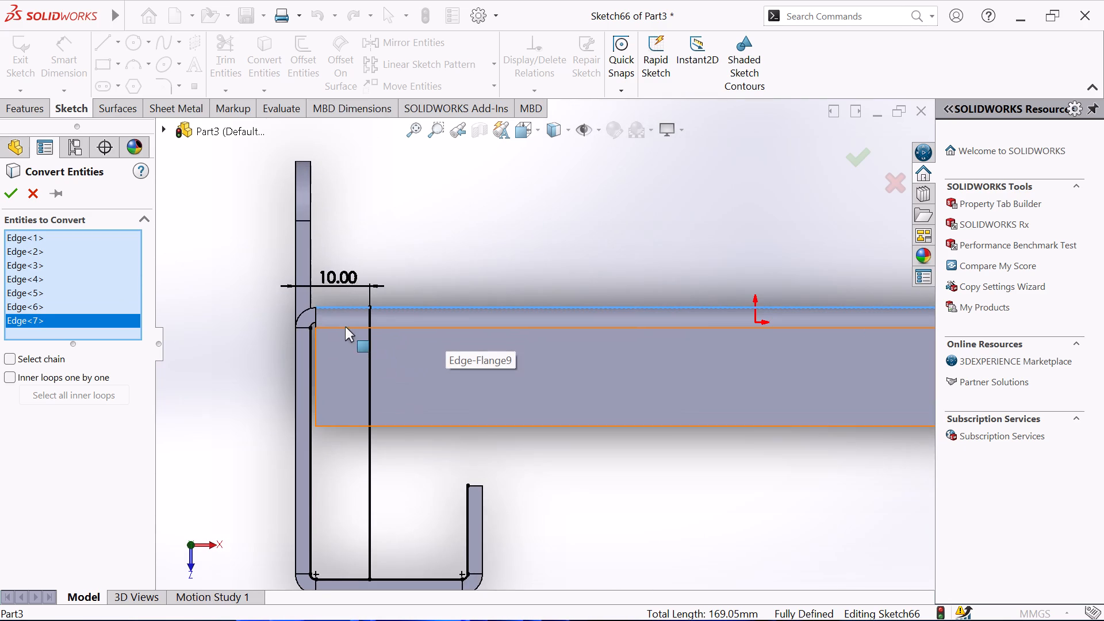
scroll(345, 327, down, 2)
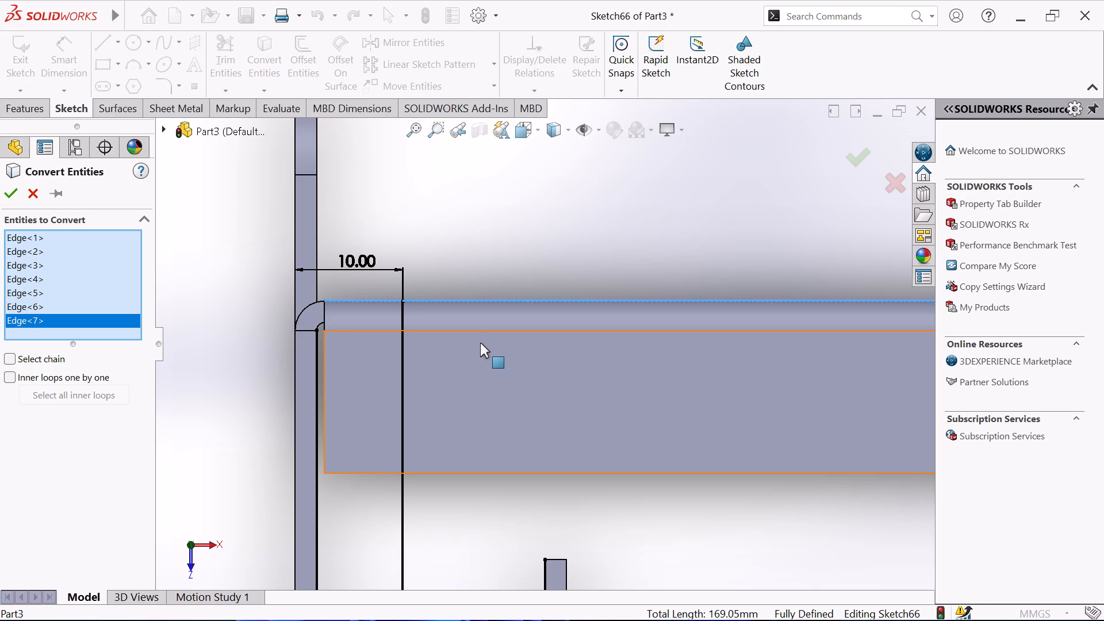
click(9, 194)
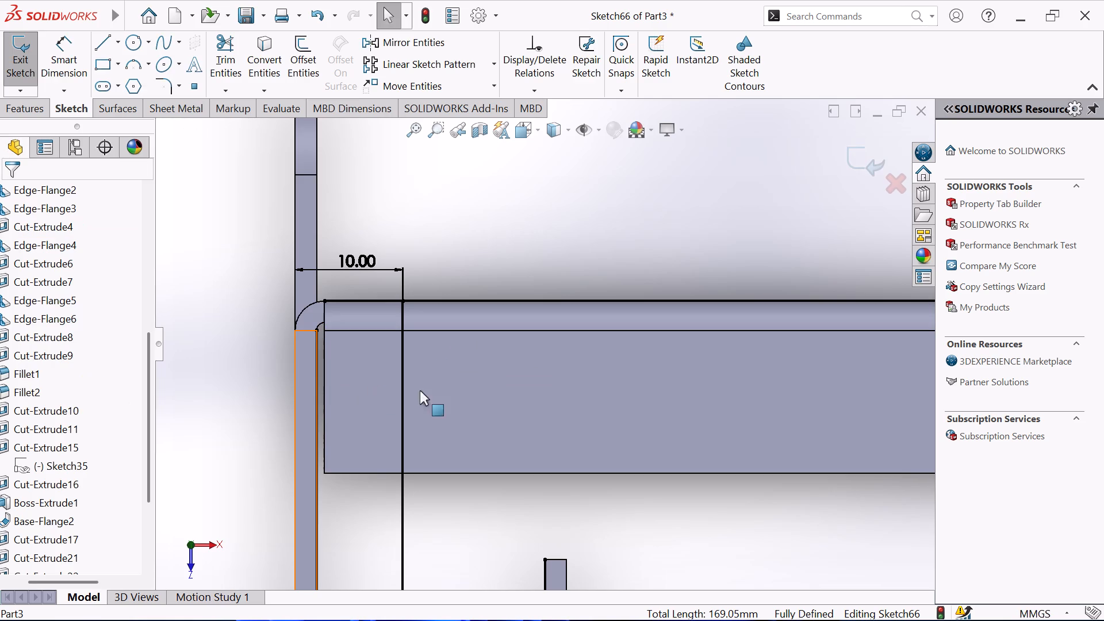
Convert the inner bend arc at the base's opposite corner, beside the first 10 mm dimension, into the sketch.
scroll(532, 368, up, 2)
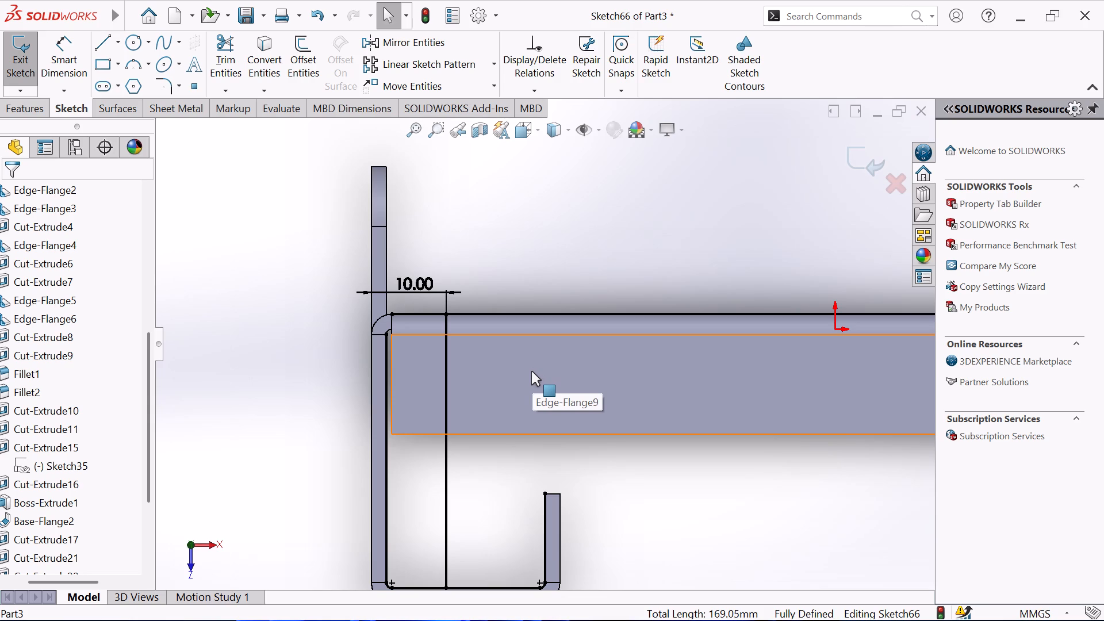
scroll(412, 354, down, 3)
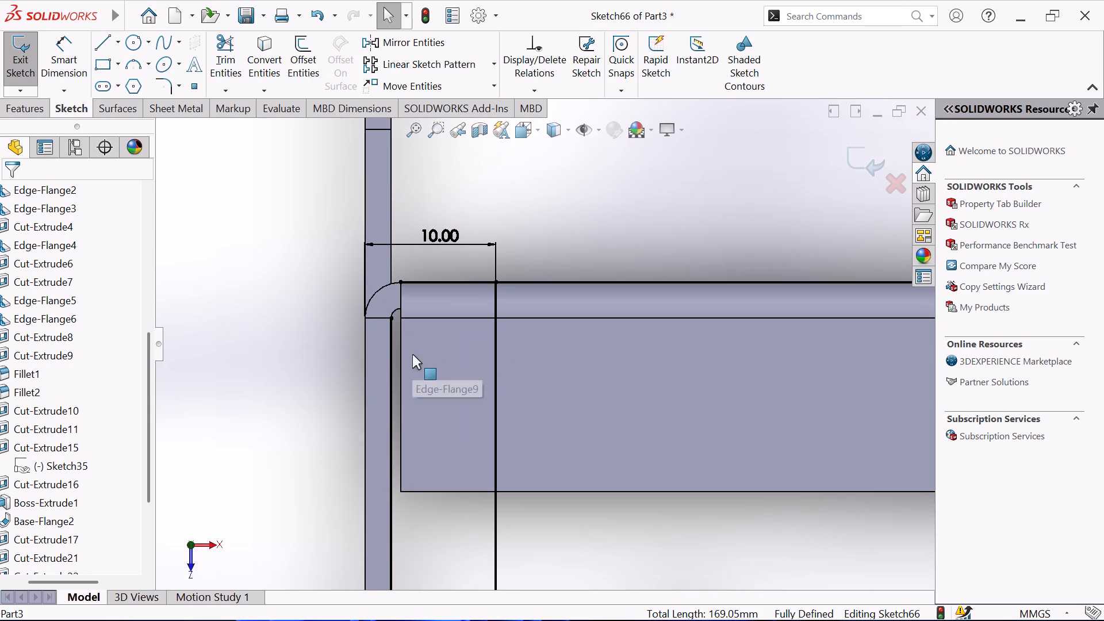
scroll(412, 332, down, 3)
click(411, 294)
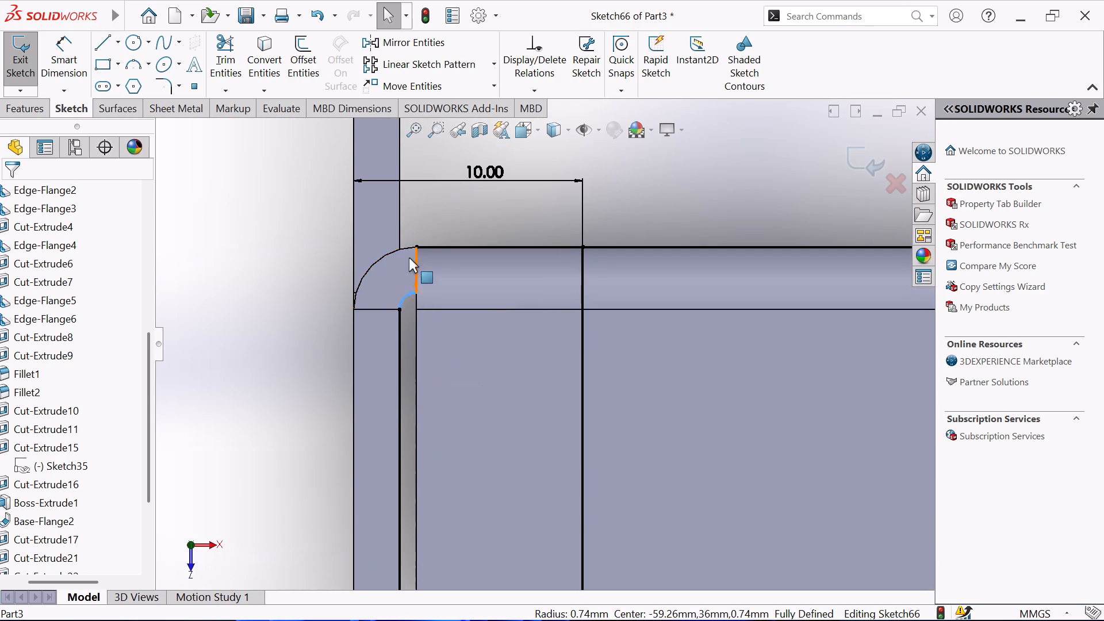
click(255, 56)
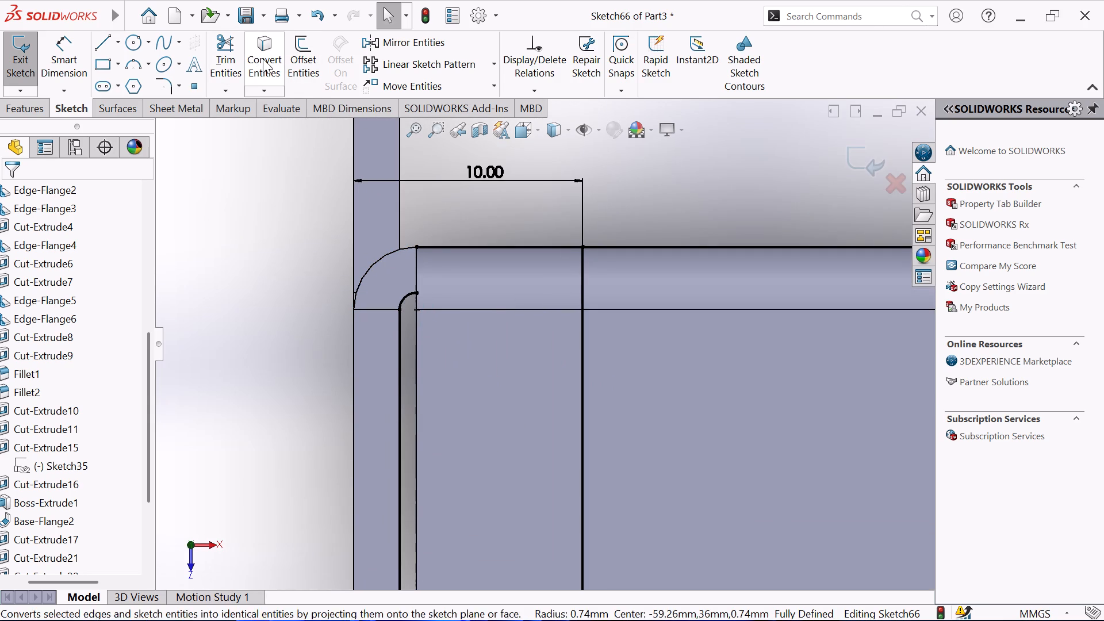
Convert the short straight edge where that corner bend meets the base into the sketch.
click(263, 59)
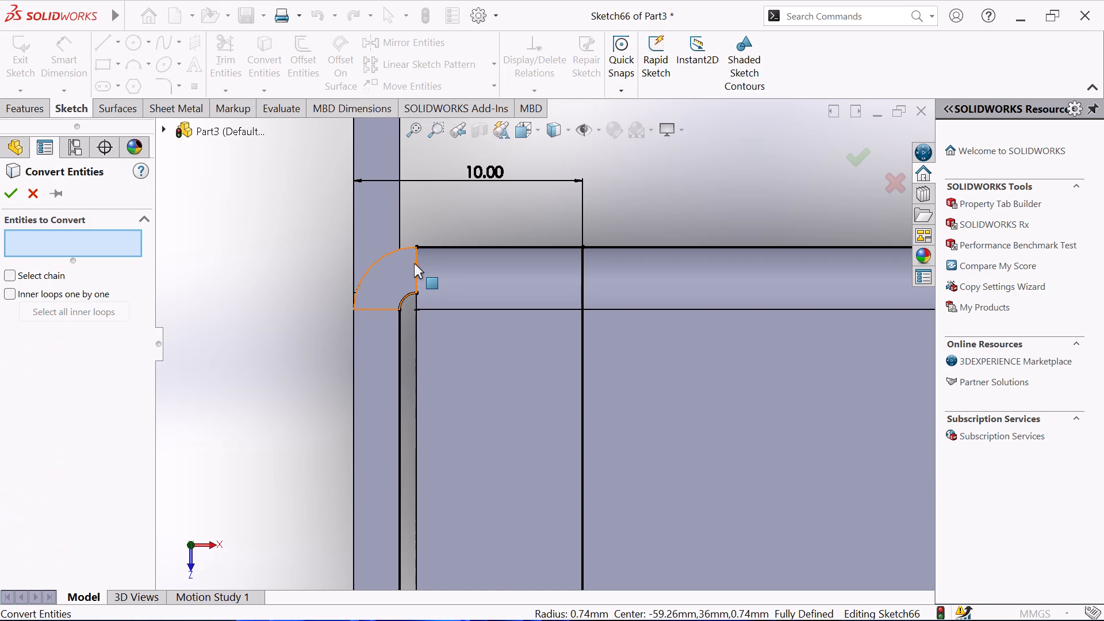
click(414, 263)
right_click(97, 250)
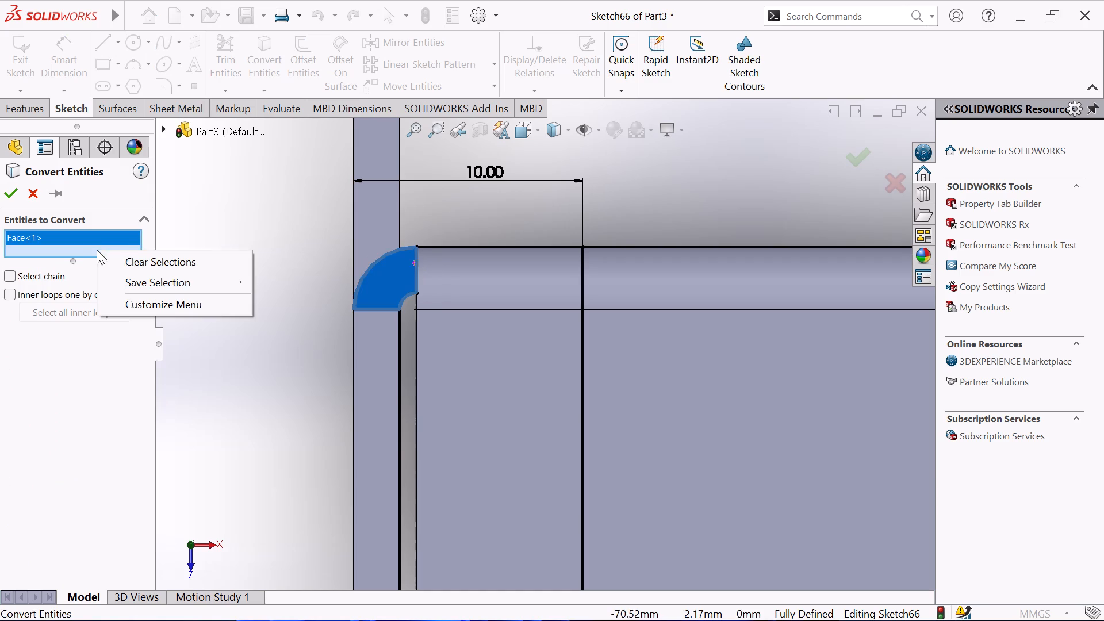
click(148, 259)
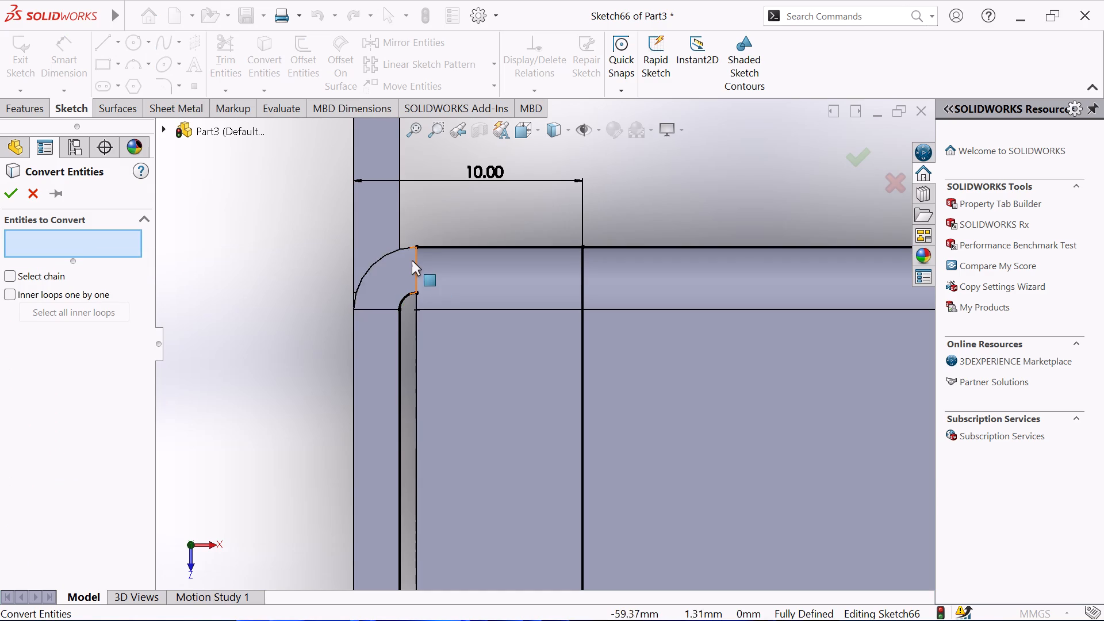
click(416, 269)
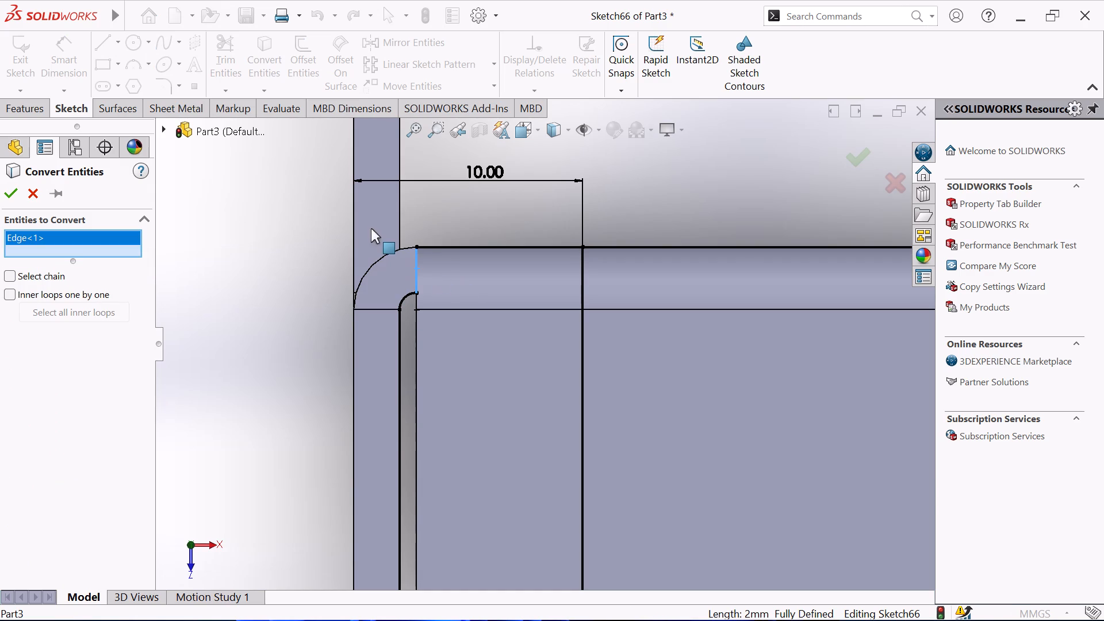
click(14, 196)
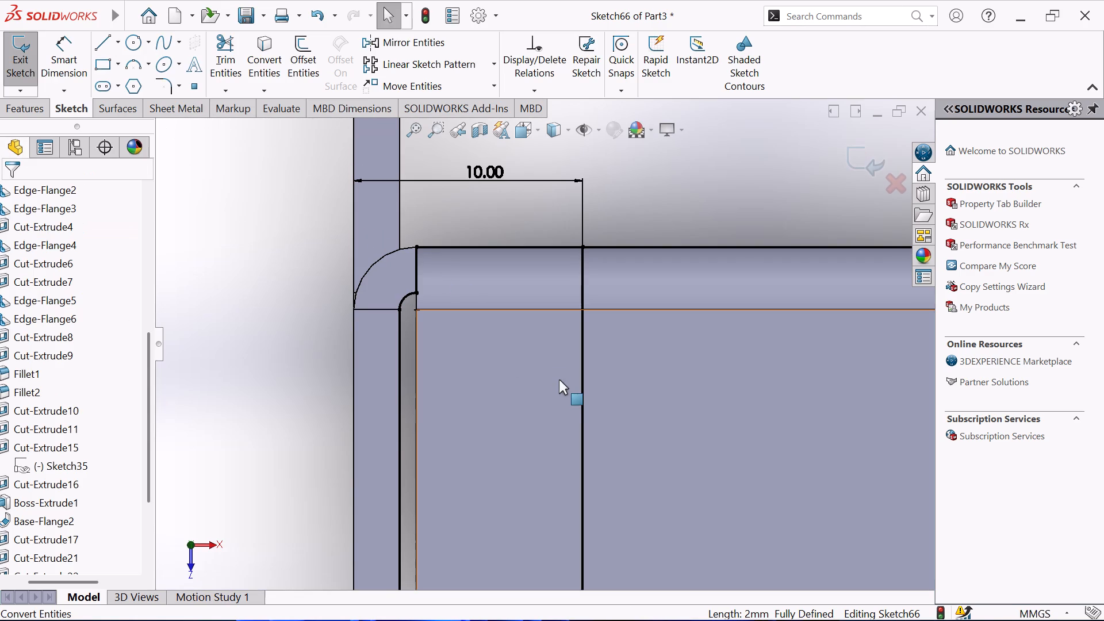
Sketch a horizontal line about 104 mm long across Edge-Flange9 between the two vertical lines, about 28 mm from the lower lips' outer edge.
scroll(554, 362, up, 4)
scroll(668, 371, up, 3)
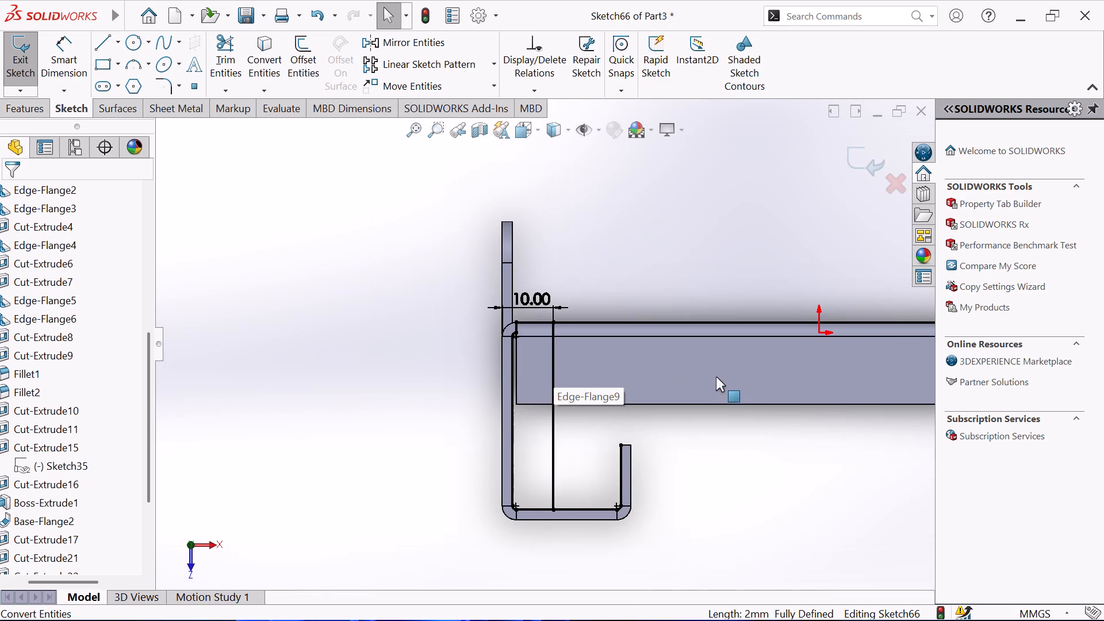
scroll(756, 401, up, 4)
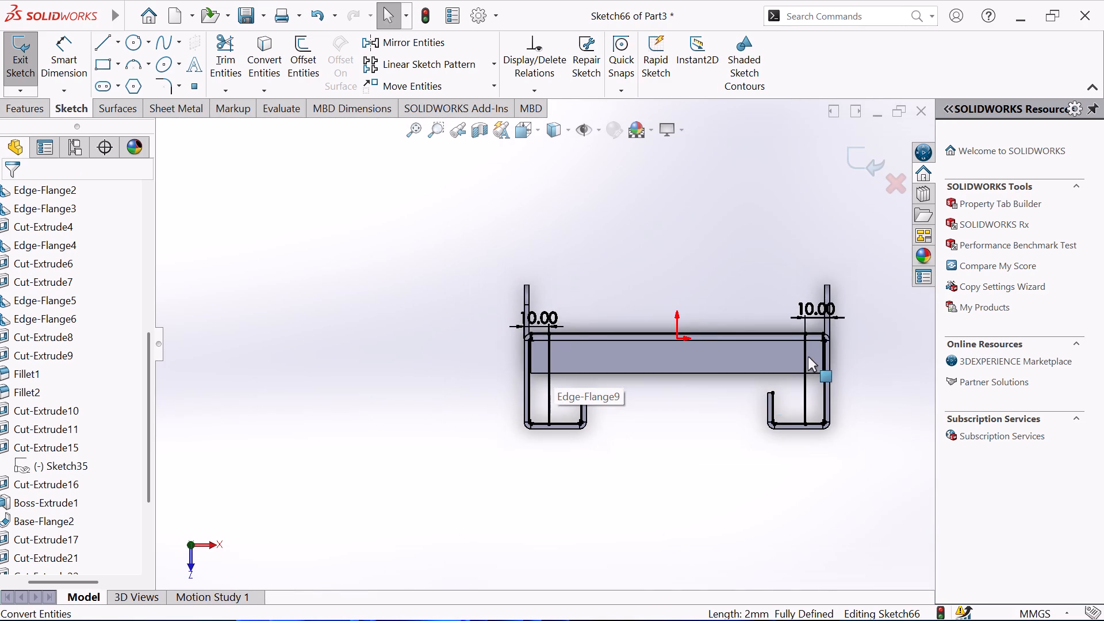
scroll(811, 346, down, 3)
scroll(758, 342, down, 2)
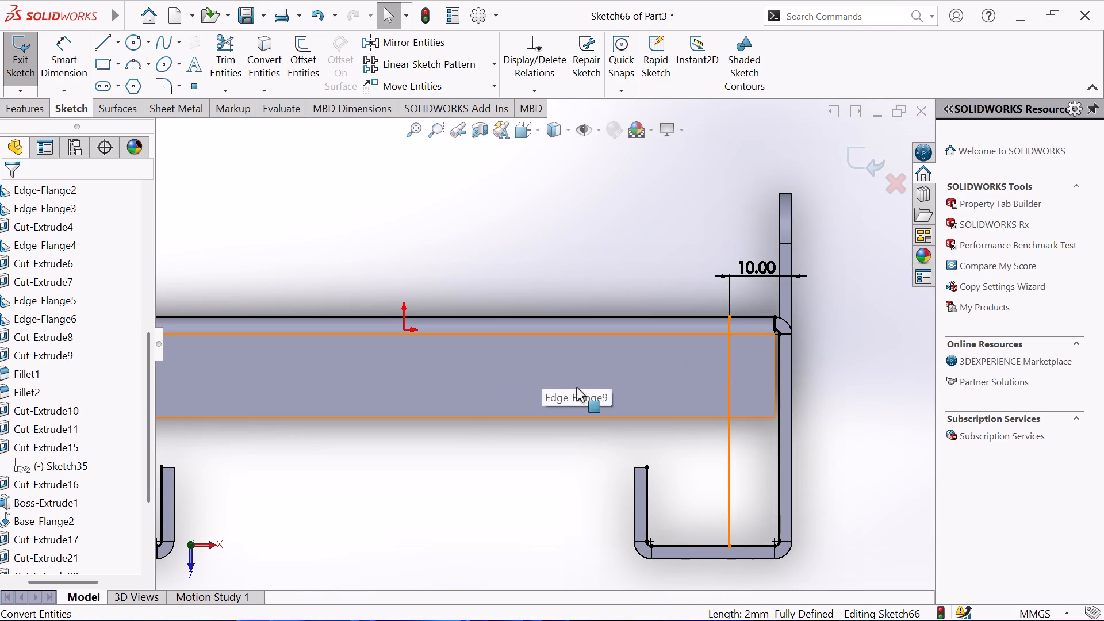
scroll(426, 371, up, 2)
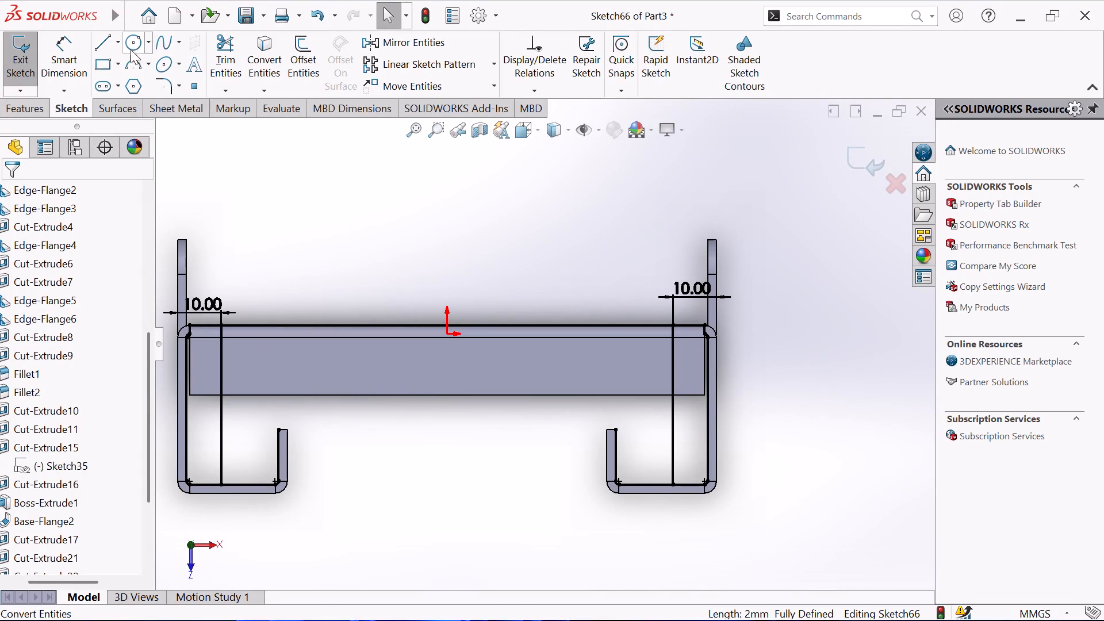
click(103, 47)
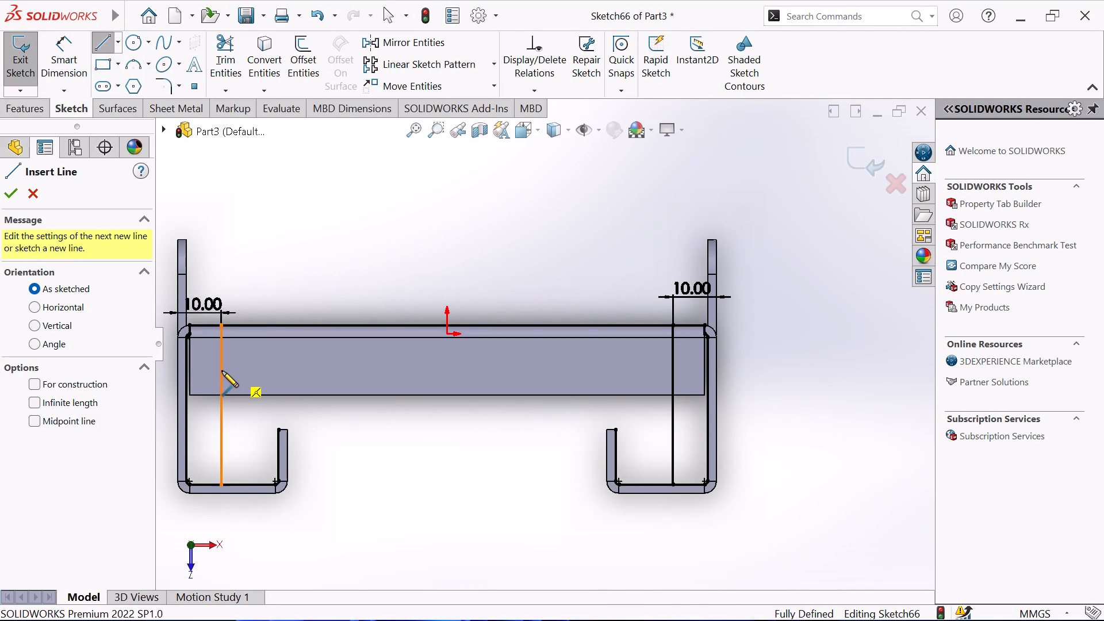
click(222, 371)
click(675, 371)
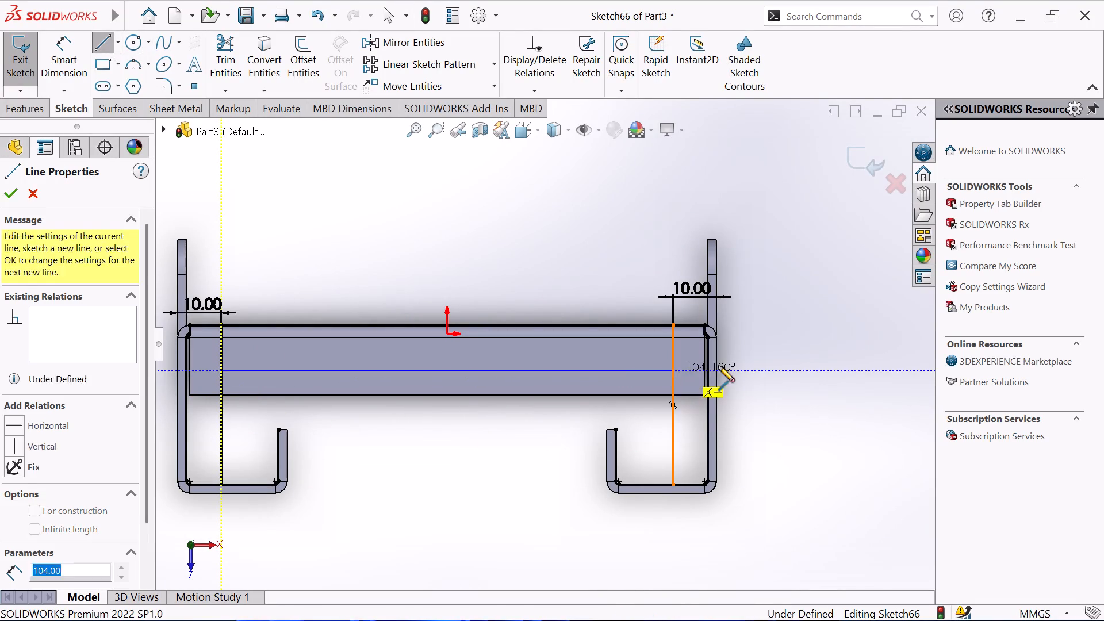
right_click(807, 344)
click(826, 353)
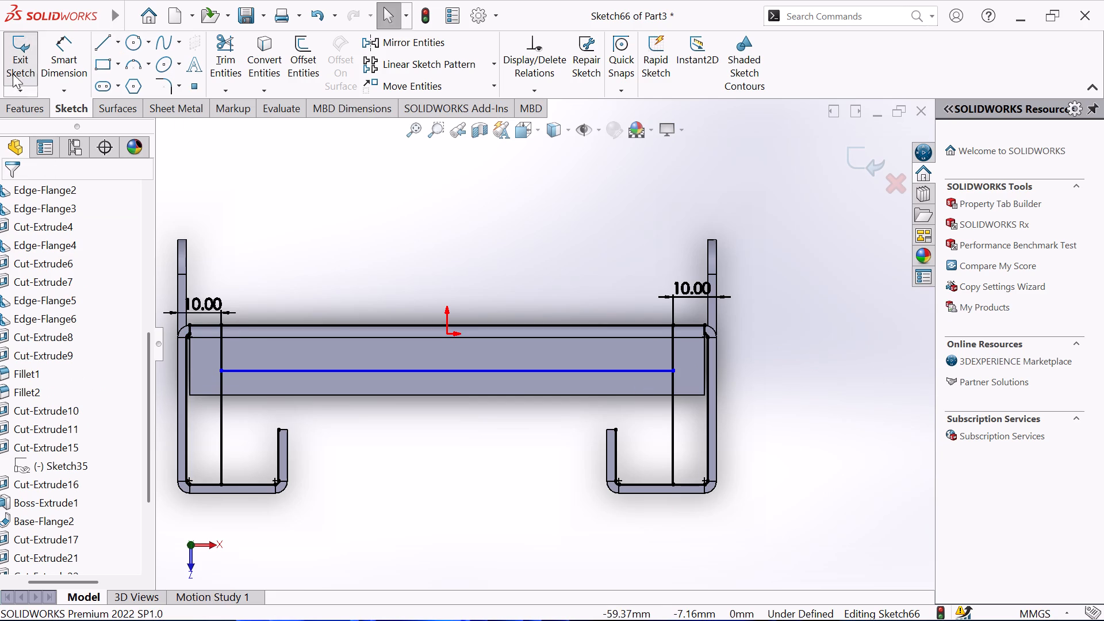
Dimension the horizontal line's endpoint 27 mm from the outer bottom edge of the hooked side flange.
click(66, 43)
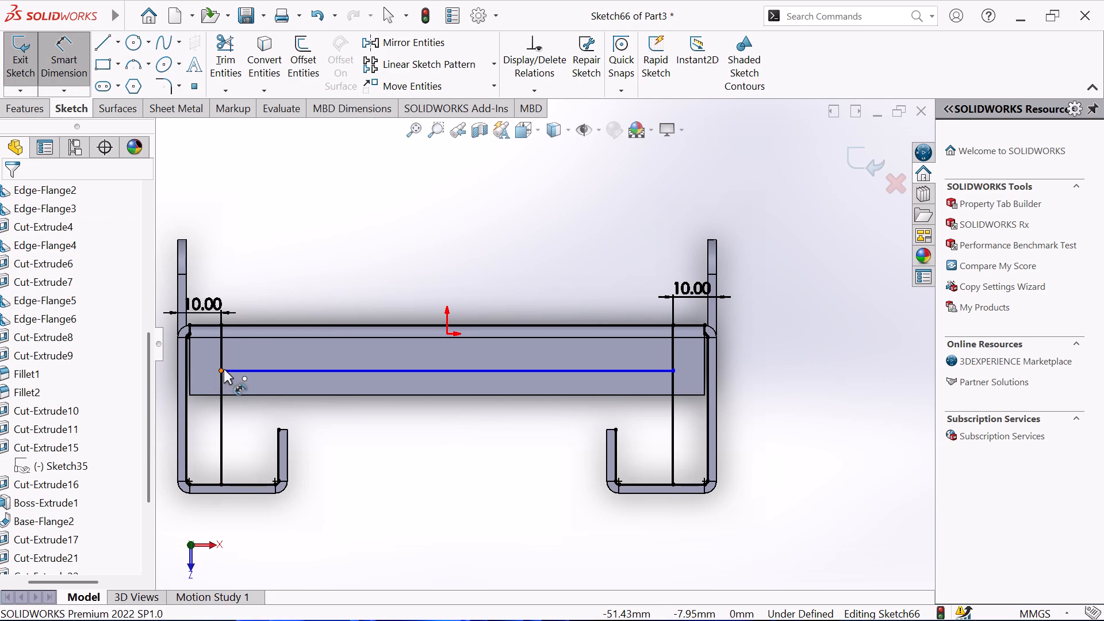
click(222, 371)
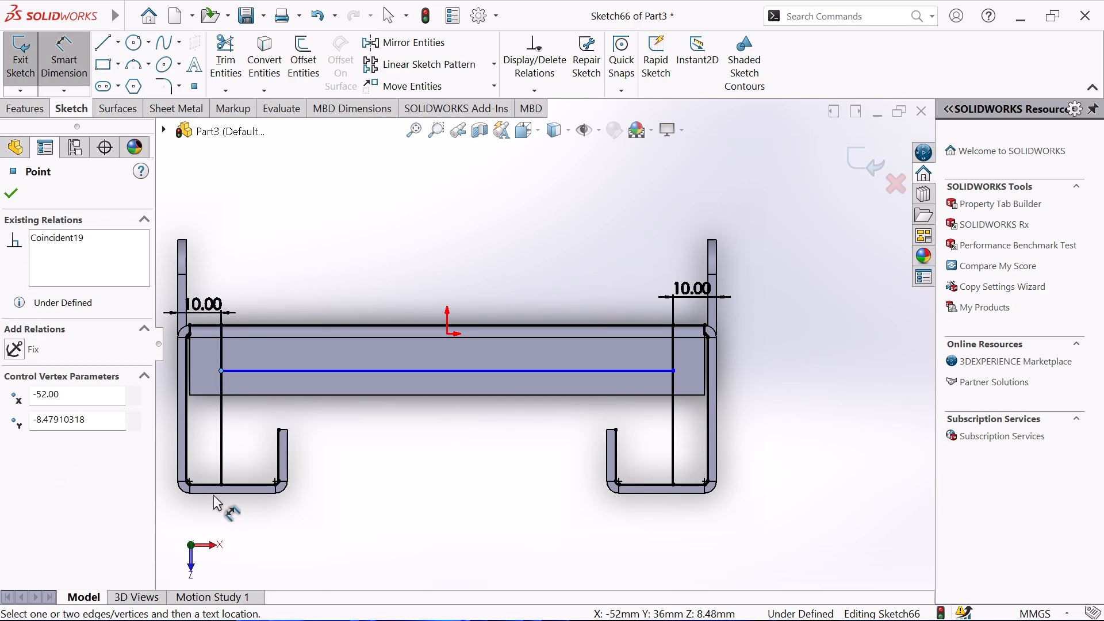
click(215, 493)
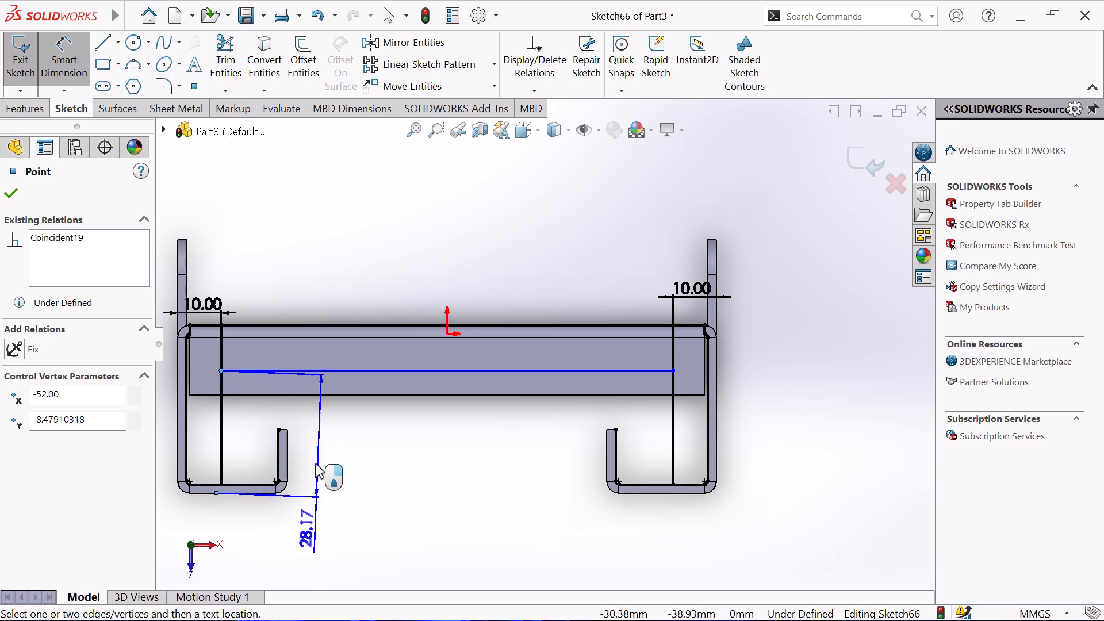
click(333, 442)
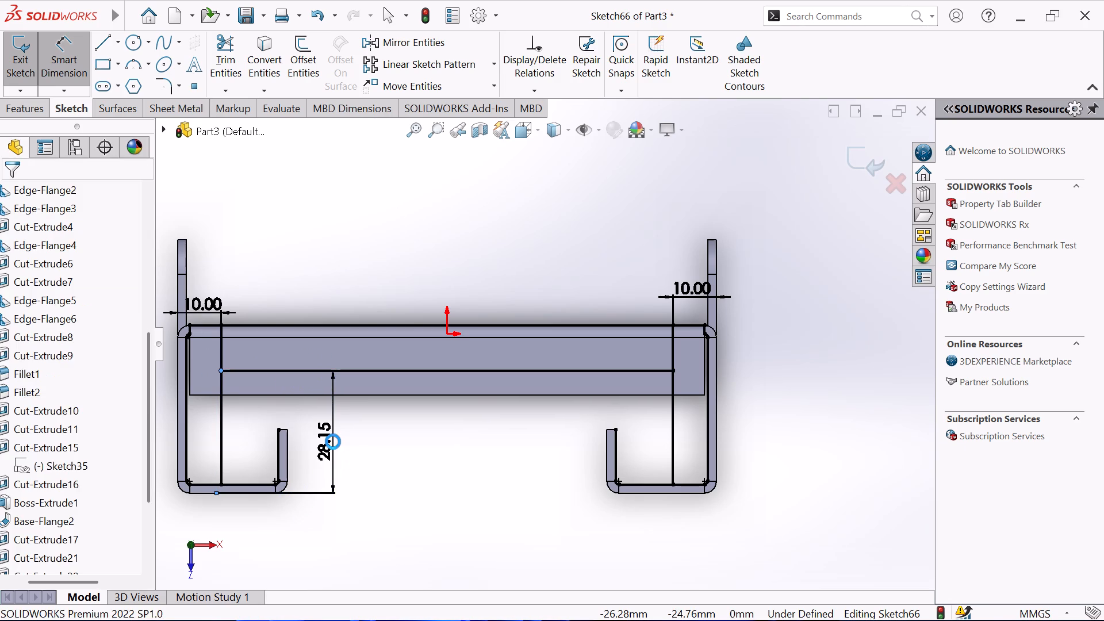
key(2)
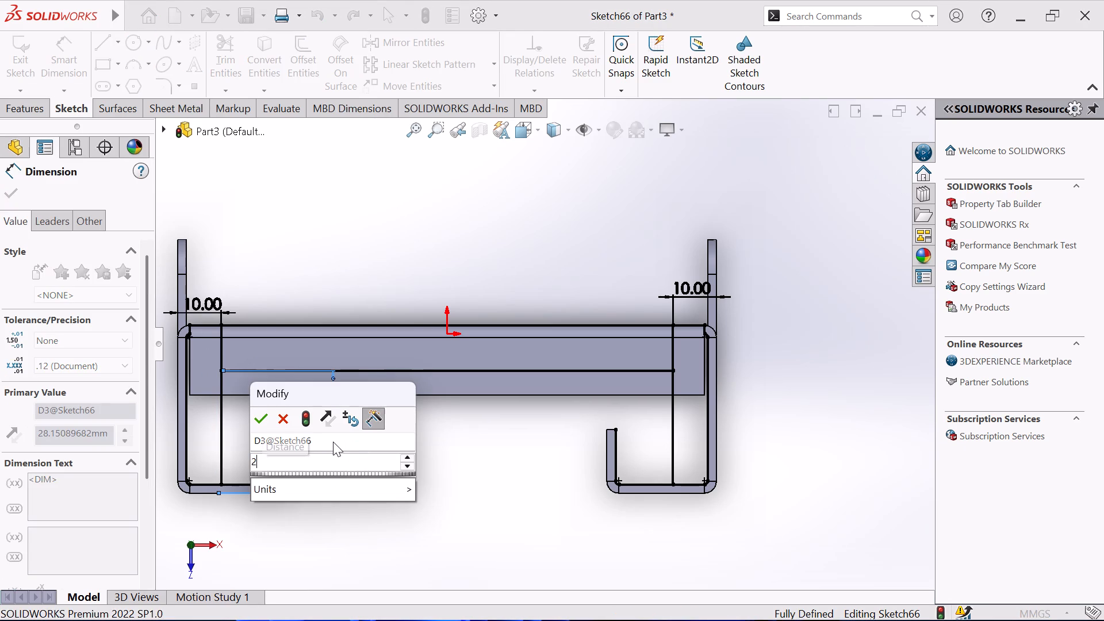
key(7)
key(Return)
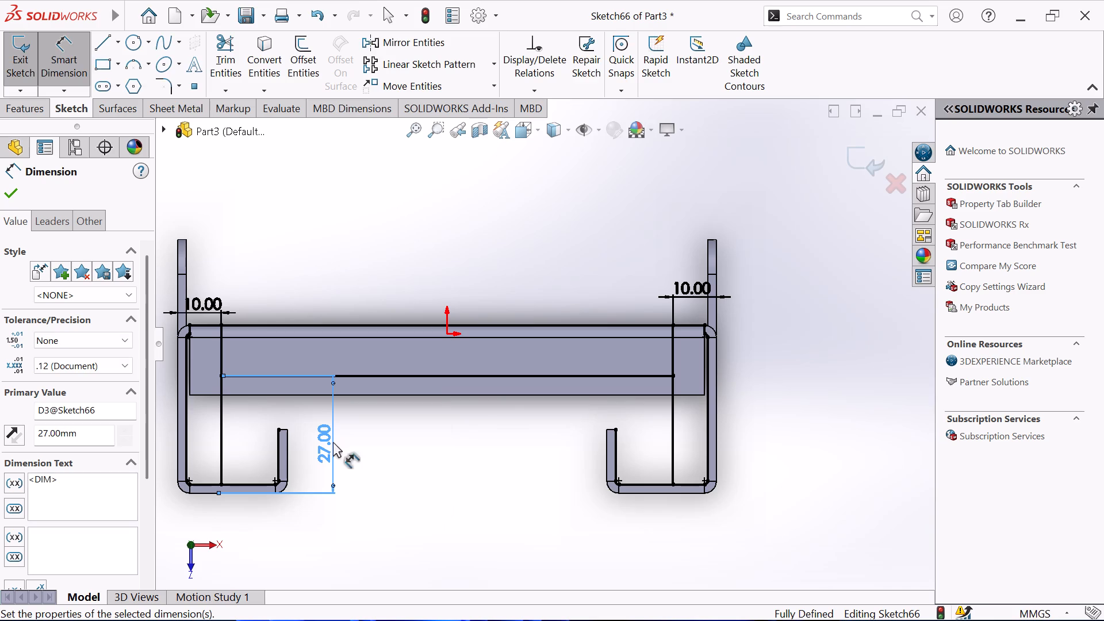
right_click(496, 462)
click(555, 511)
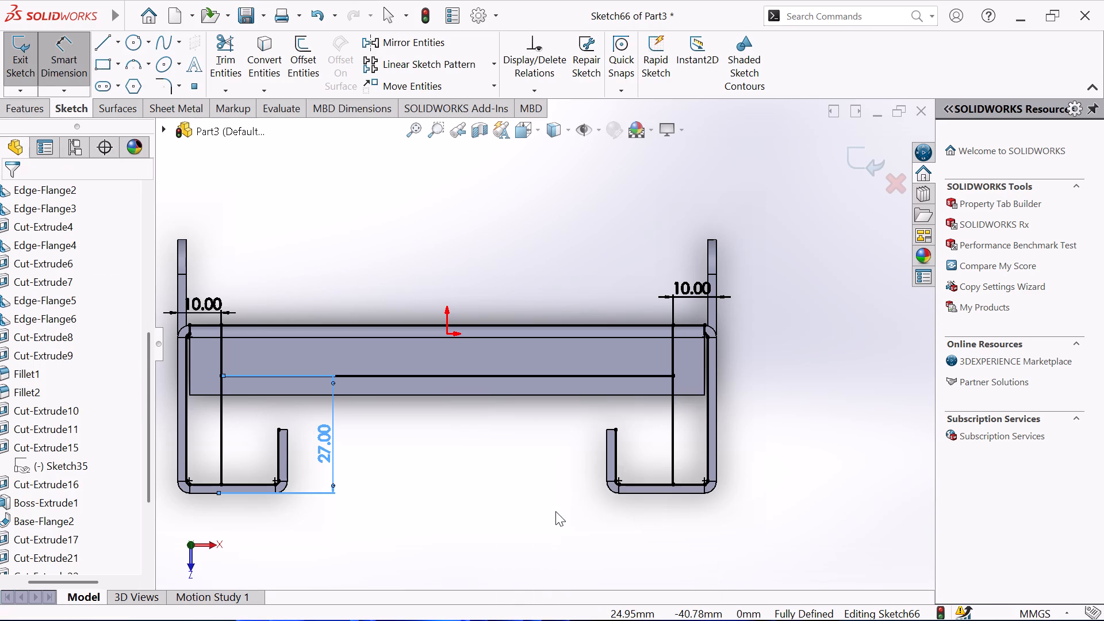
Trim the portions of both vertical lines extending above the new horizontal line, between it and the base.
click(220, 44)
click(676, 351)
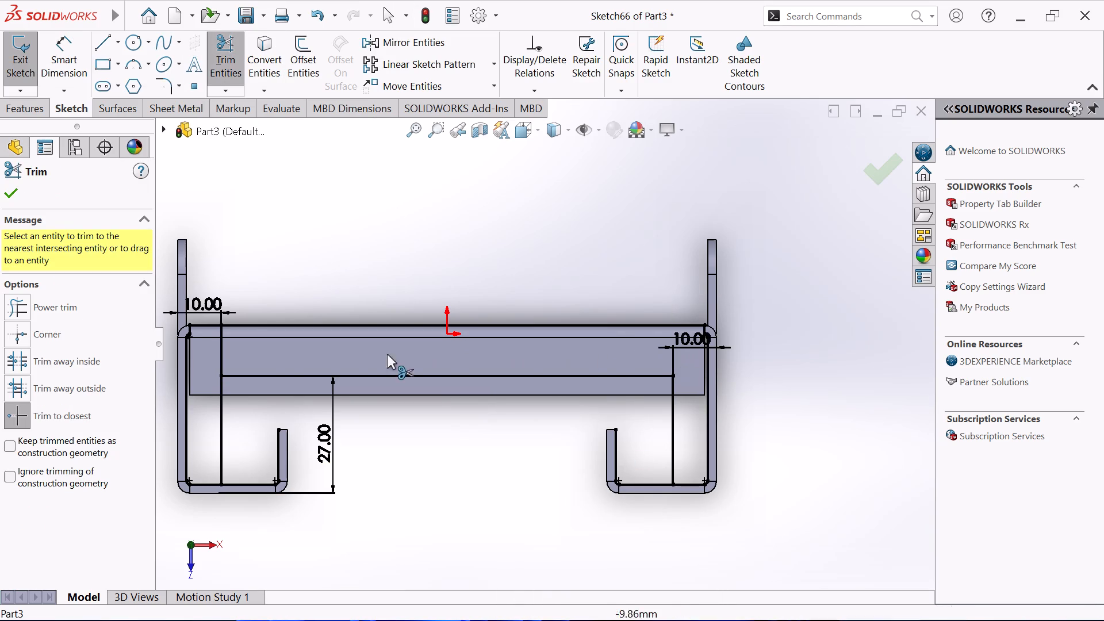
click(229, 344)
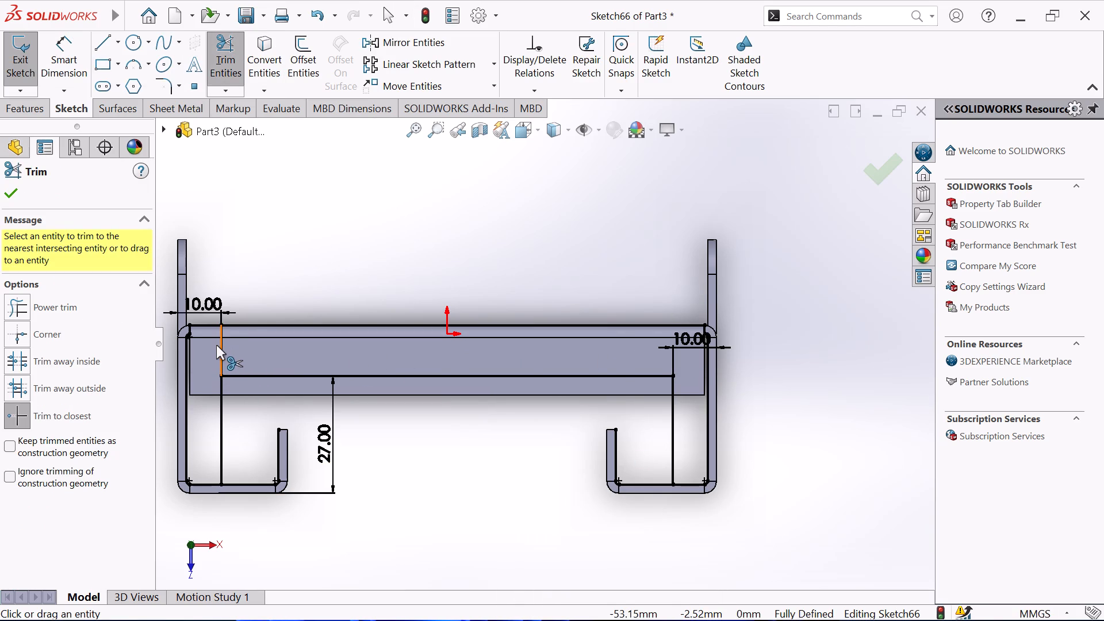
click(220, 346)
click(584, 333)
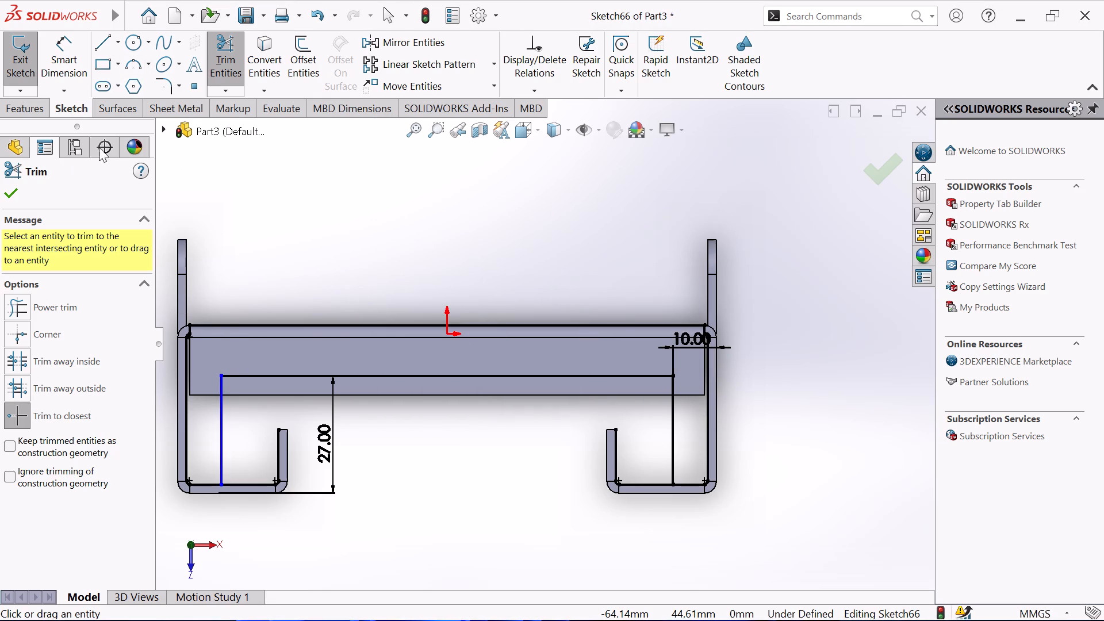
Add 8 mm sketch fillets at both corners where the horizontal line meets the vertical lines.
click(170, 93)
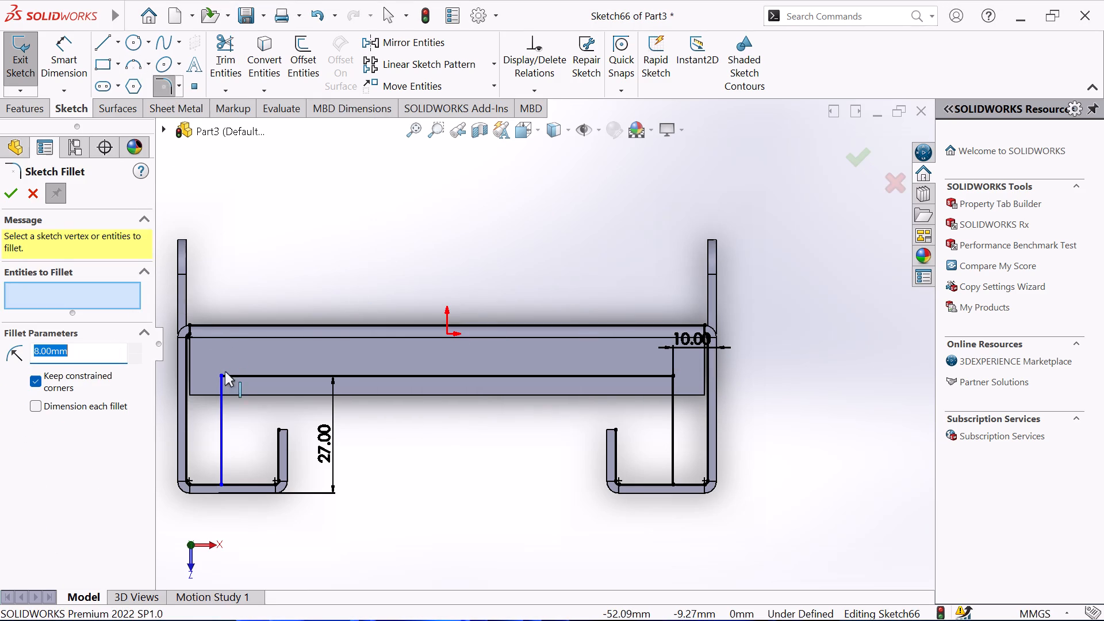
click(221, 377)
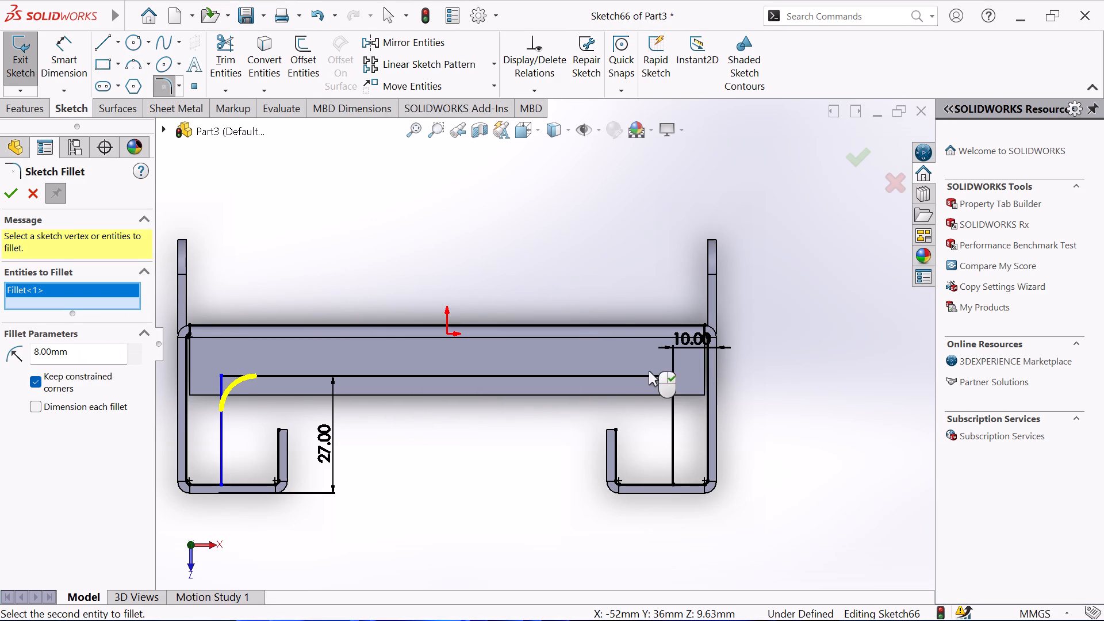
click(672, 376)
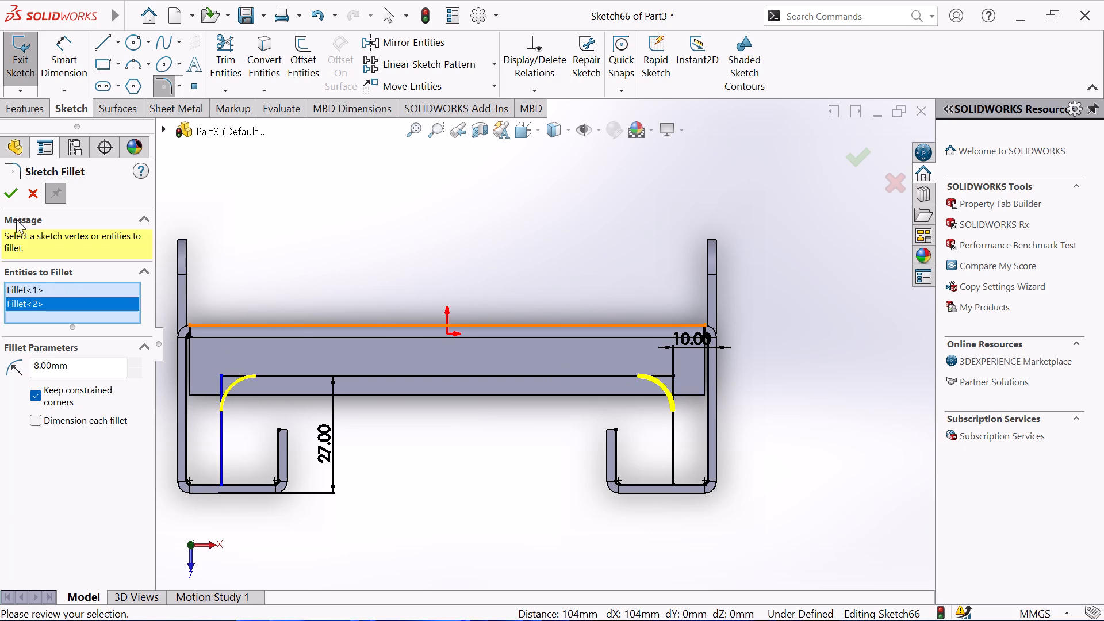
click(13, 194)
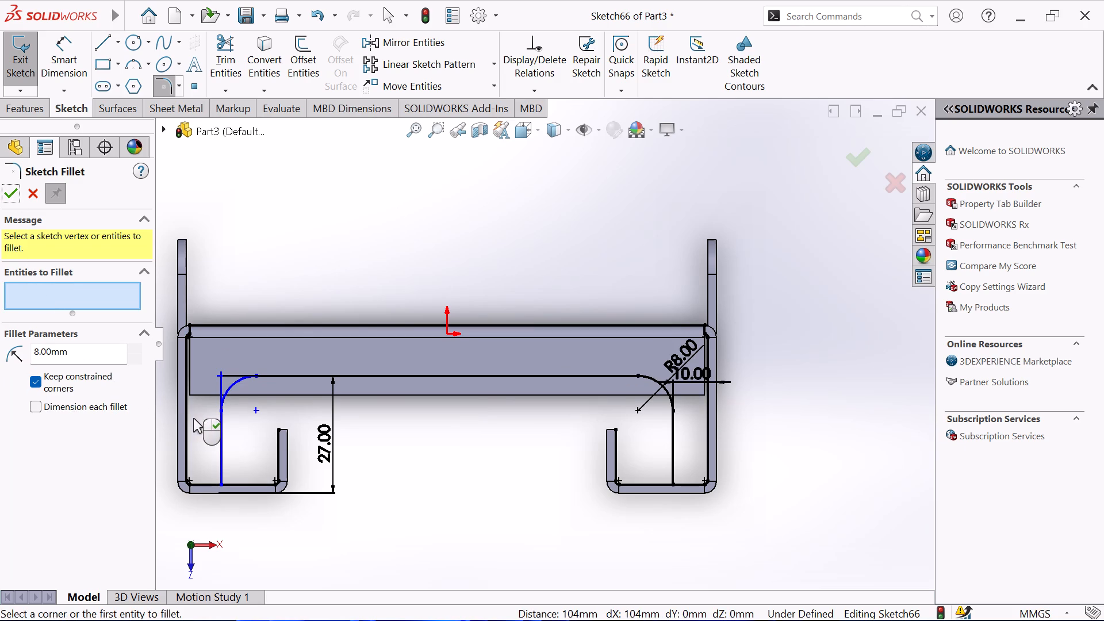
click(12, 193)
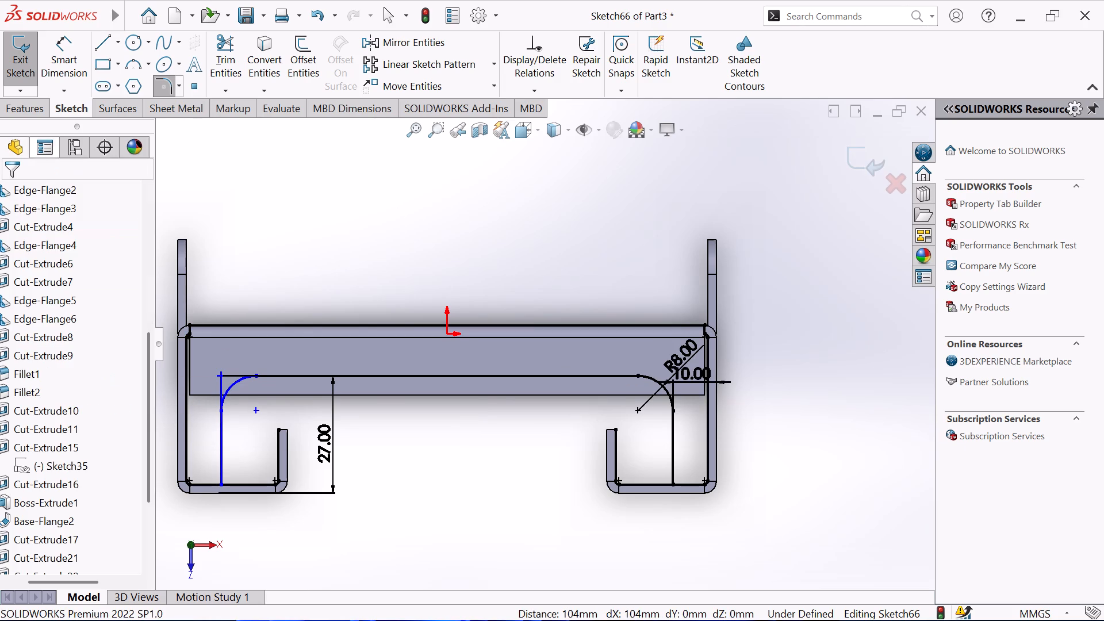
Sketch a horizontal line about 13 mm long from each hooked lip's free inner end to the adjacent vertical line.
click(103, 46)
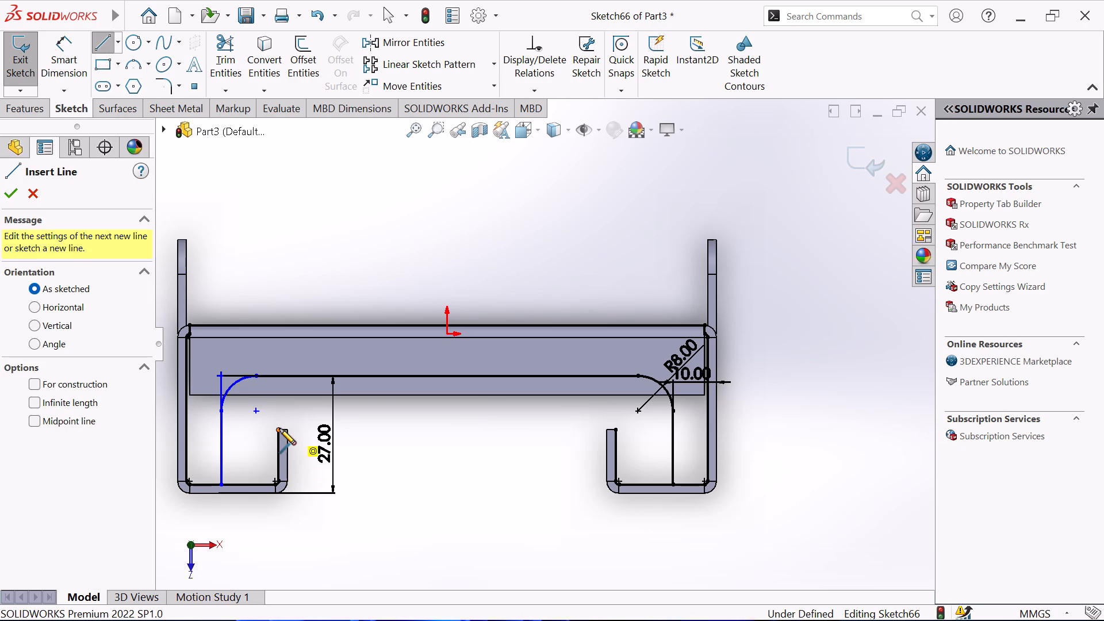
click(279, 428)
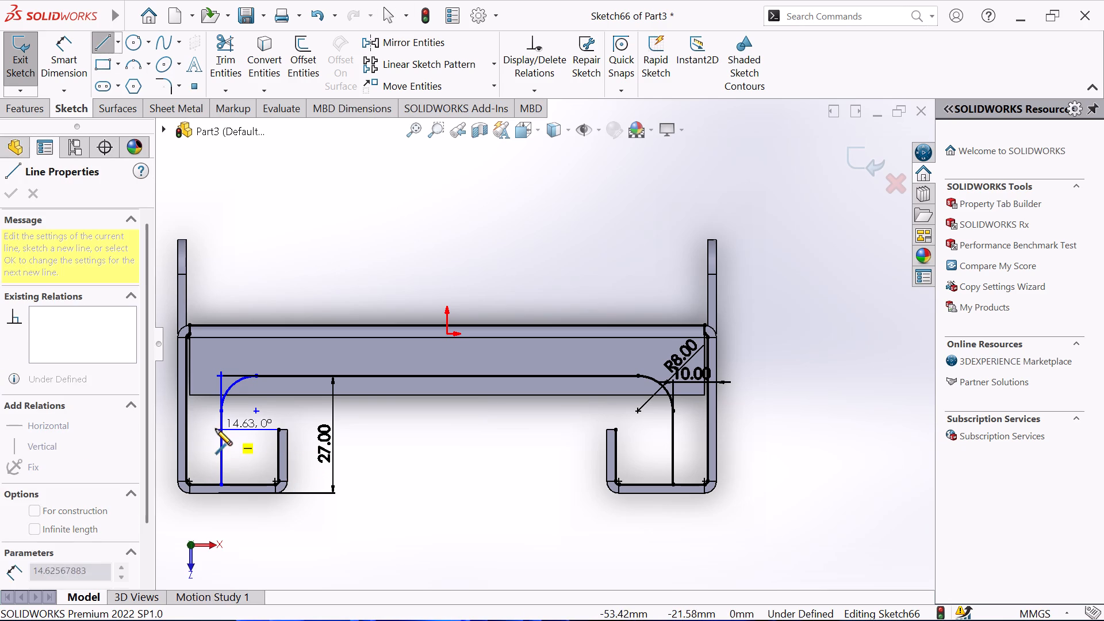
click(222, 430)
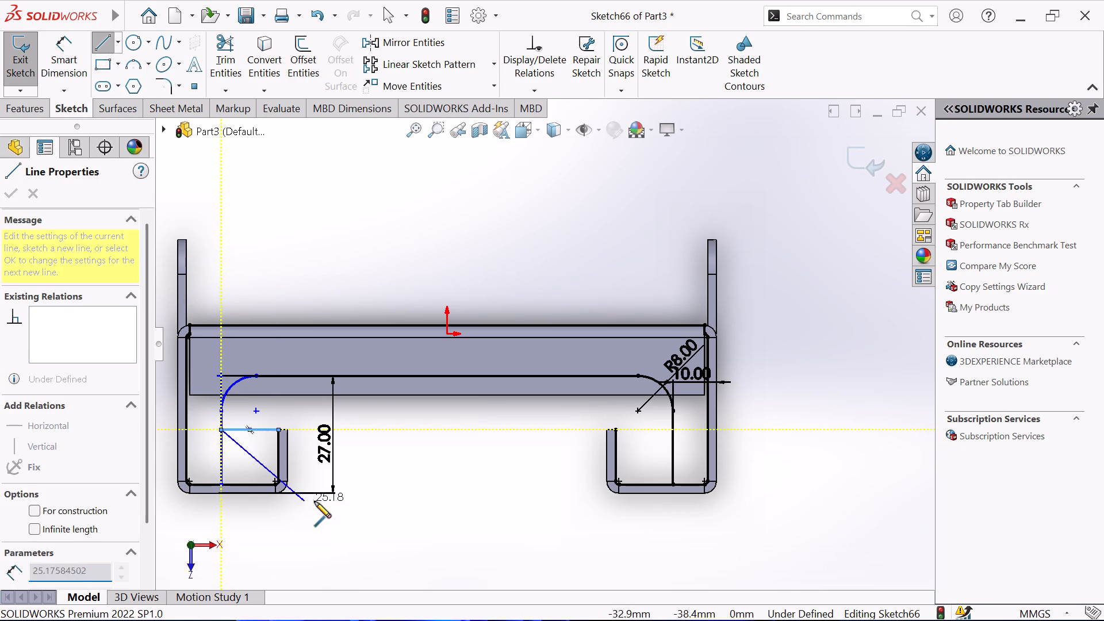
key(Escape)
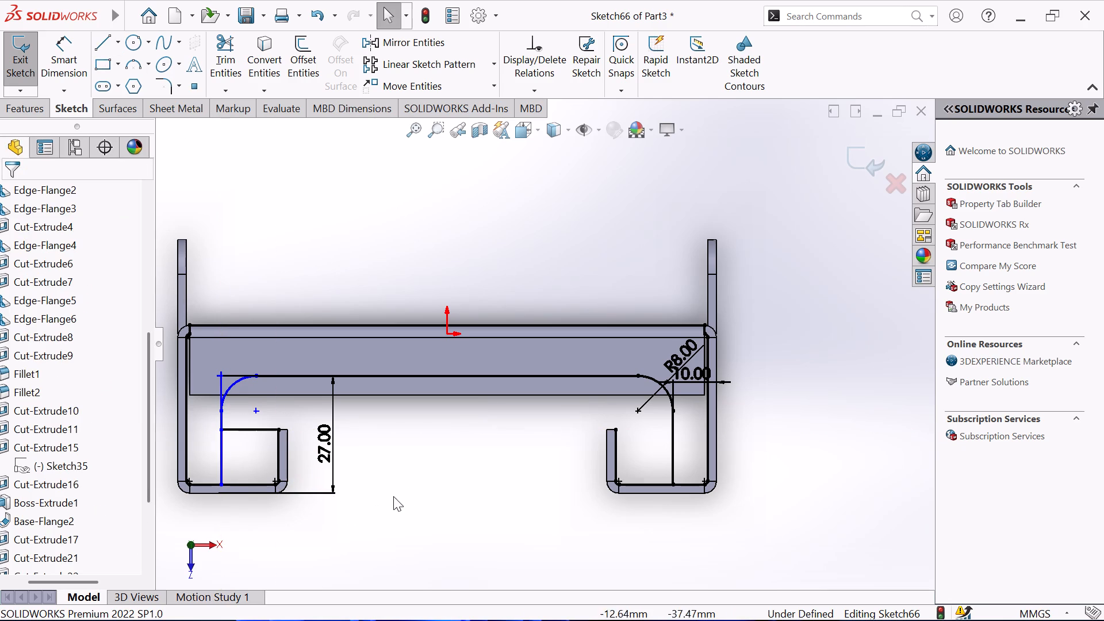
click(103, 41)
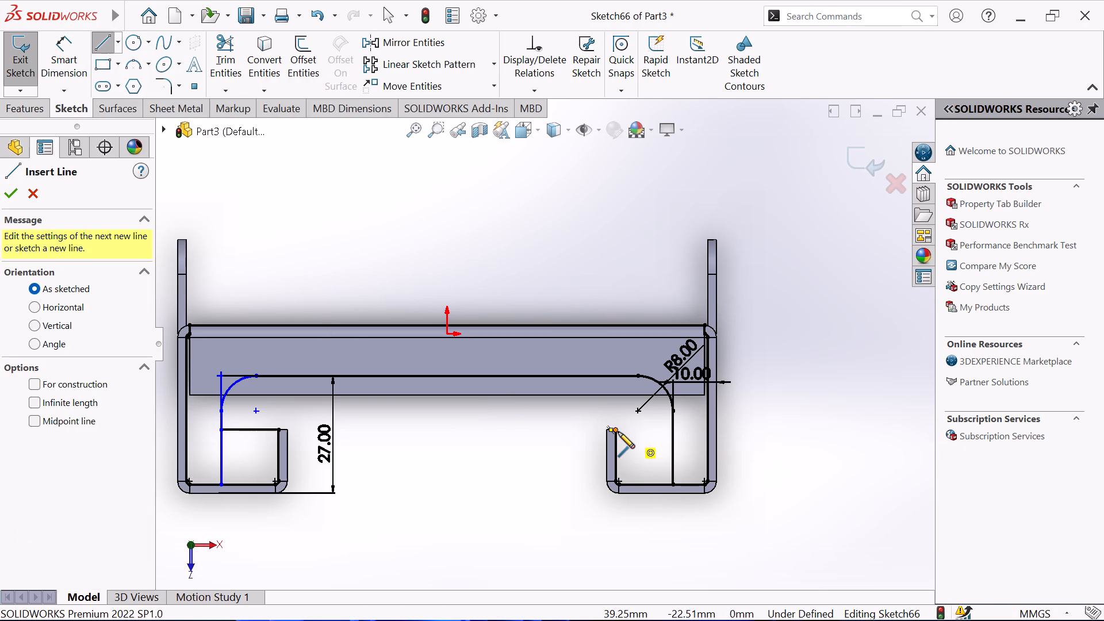
click(618, 432)
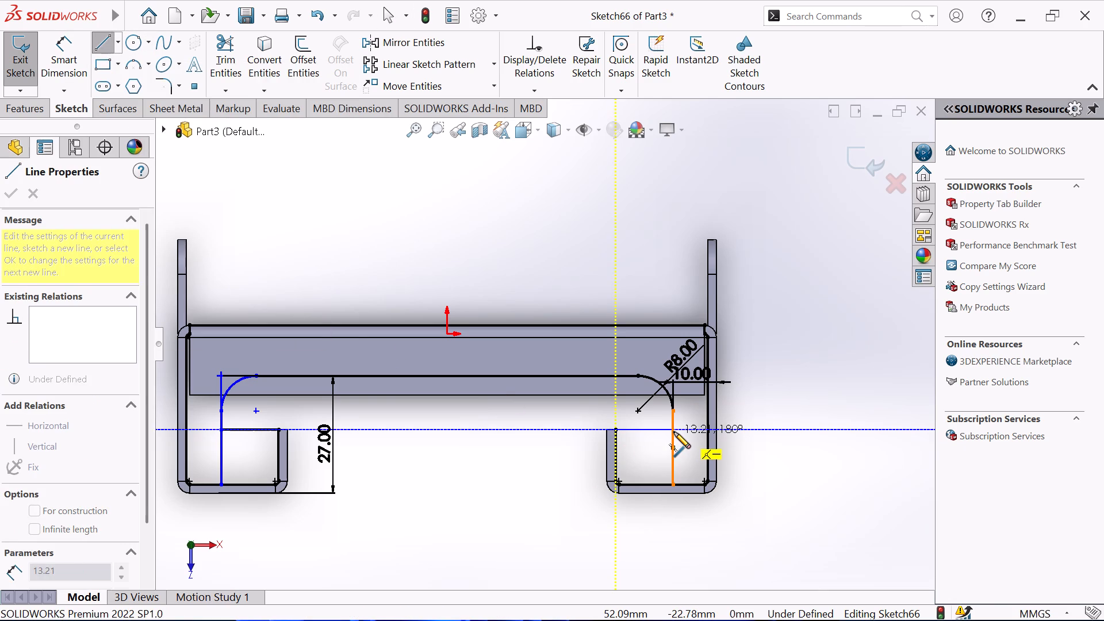
click(674, 432)
right_click(768, 390)
click(796, 399)
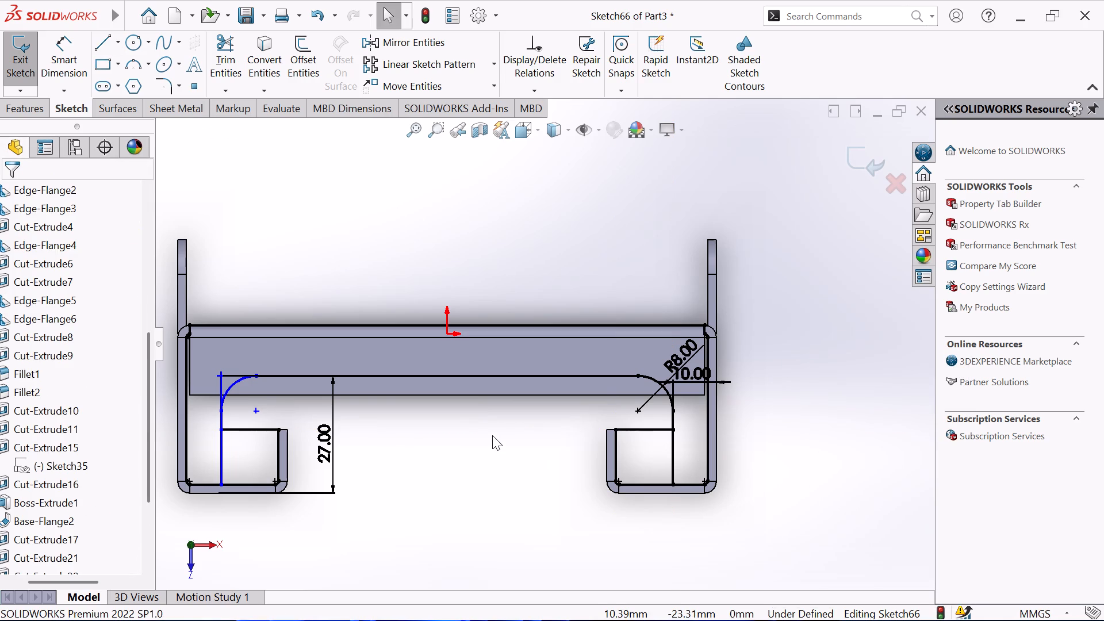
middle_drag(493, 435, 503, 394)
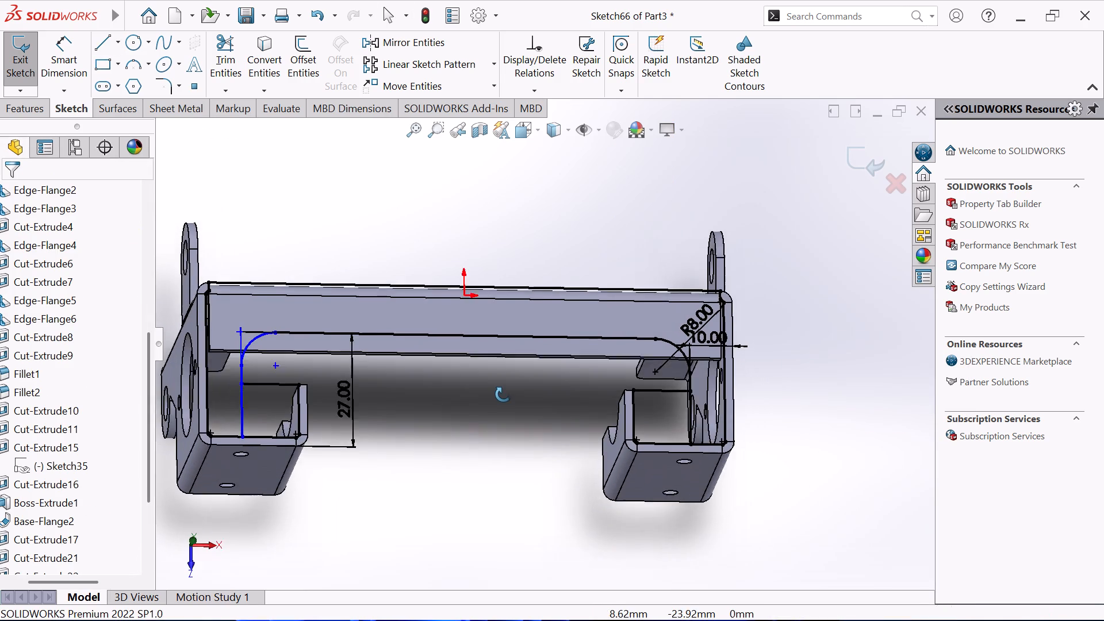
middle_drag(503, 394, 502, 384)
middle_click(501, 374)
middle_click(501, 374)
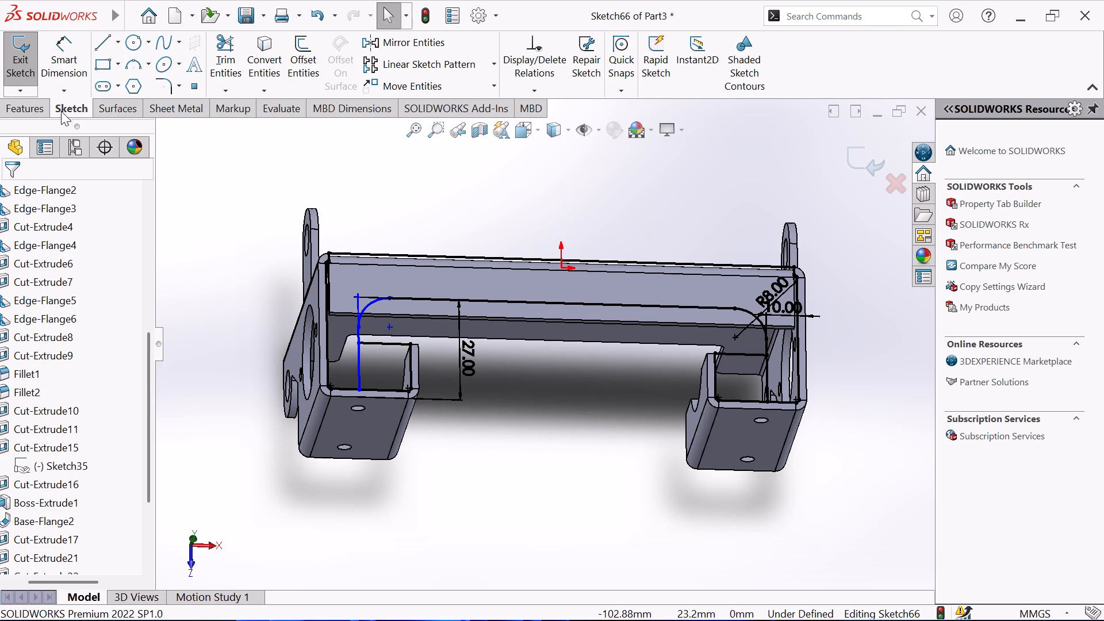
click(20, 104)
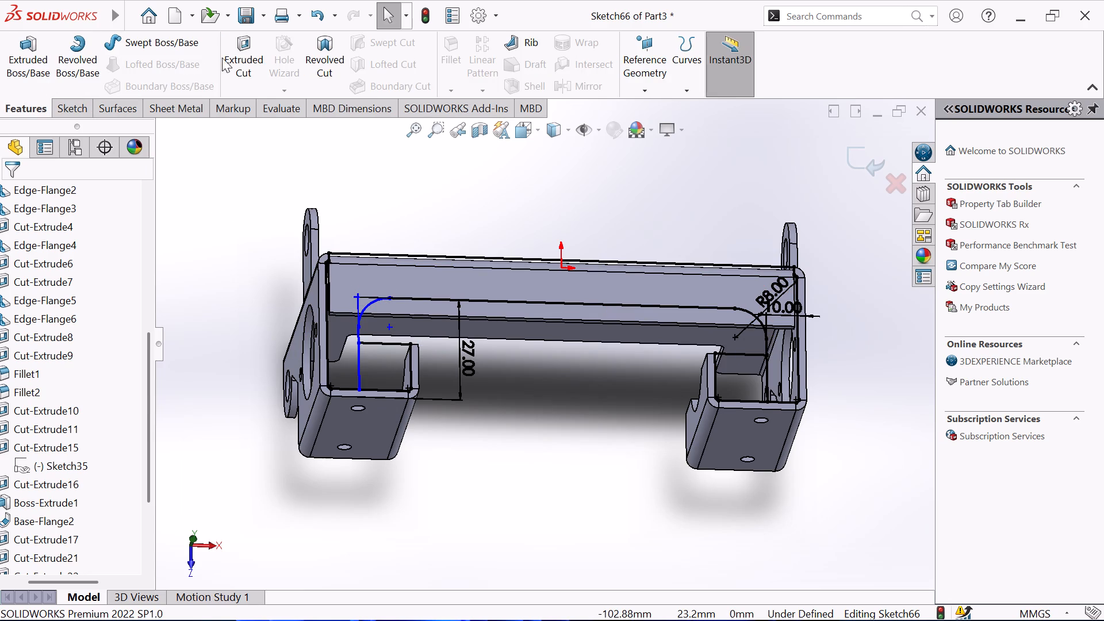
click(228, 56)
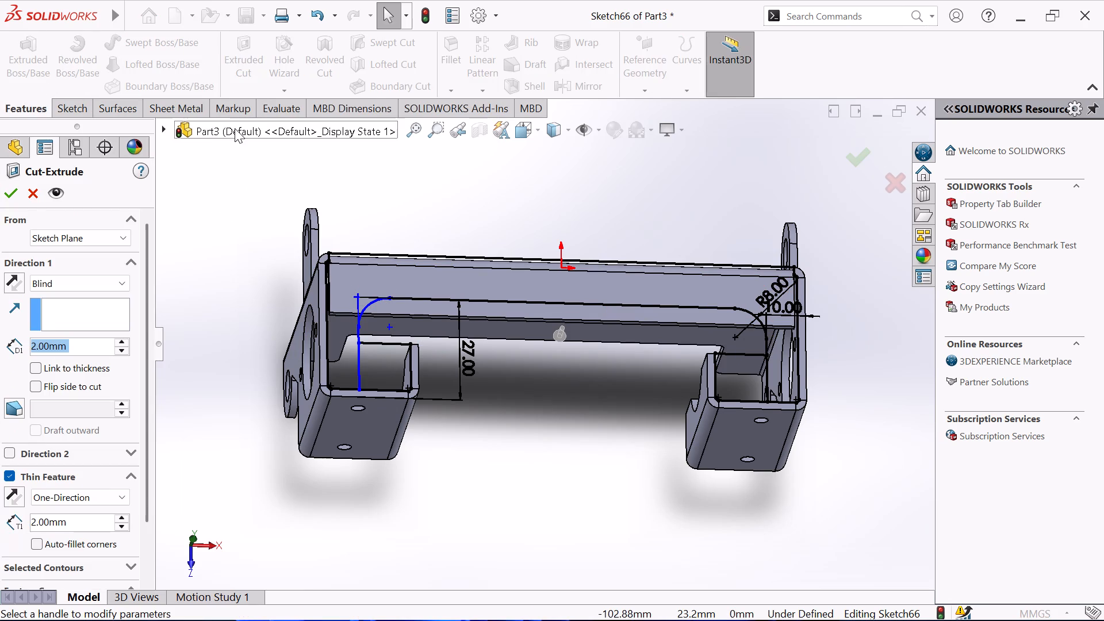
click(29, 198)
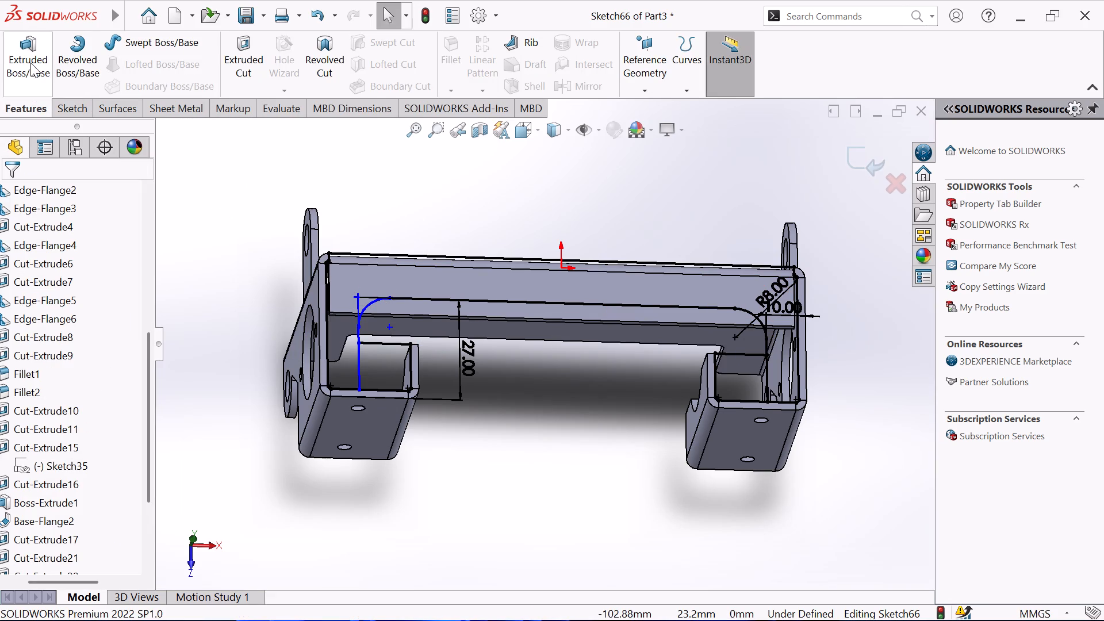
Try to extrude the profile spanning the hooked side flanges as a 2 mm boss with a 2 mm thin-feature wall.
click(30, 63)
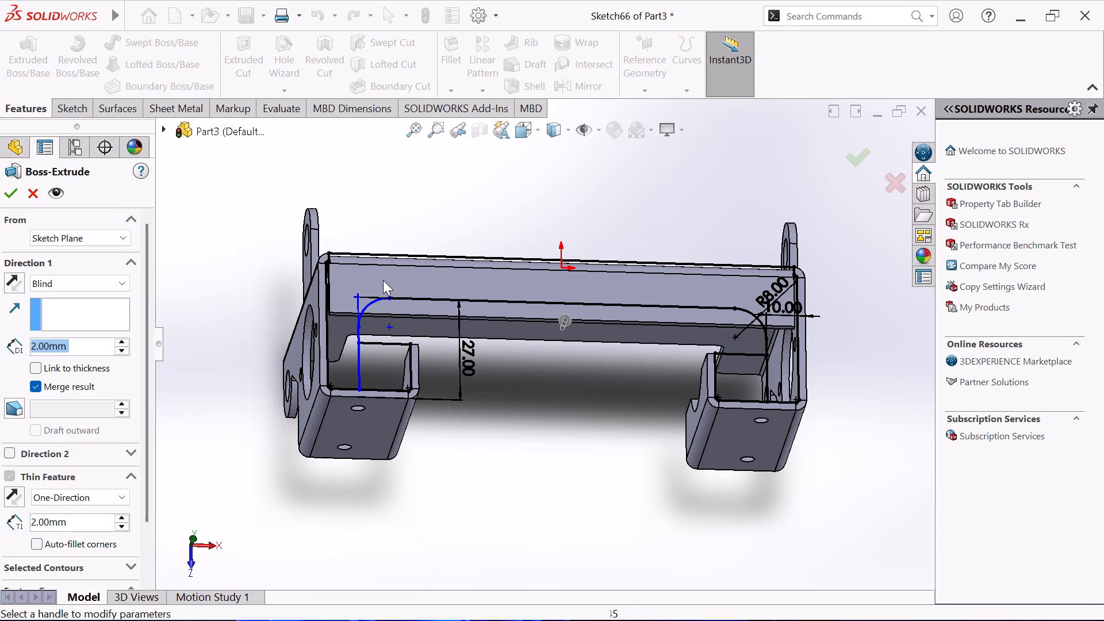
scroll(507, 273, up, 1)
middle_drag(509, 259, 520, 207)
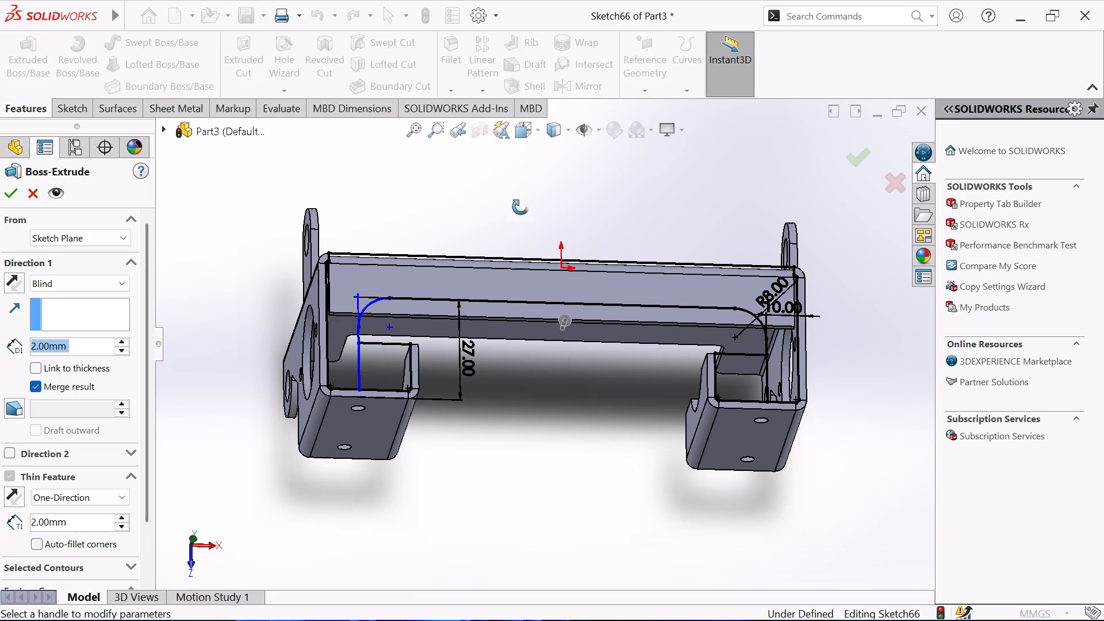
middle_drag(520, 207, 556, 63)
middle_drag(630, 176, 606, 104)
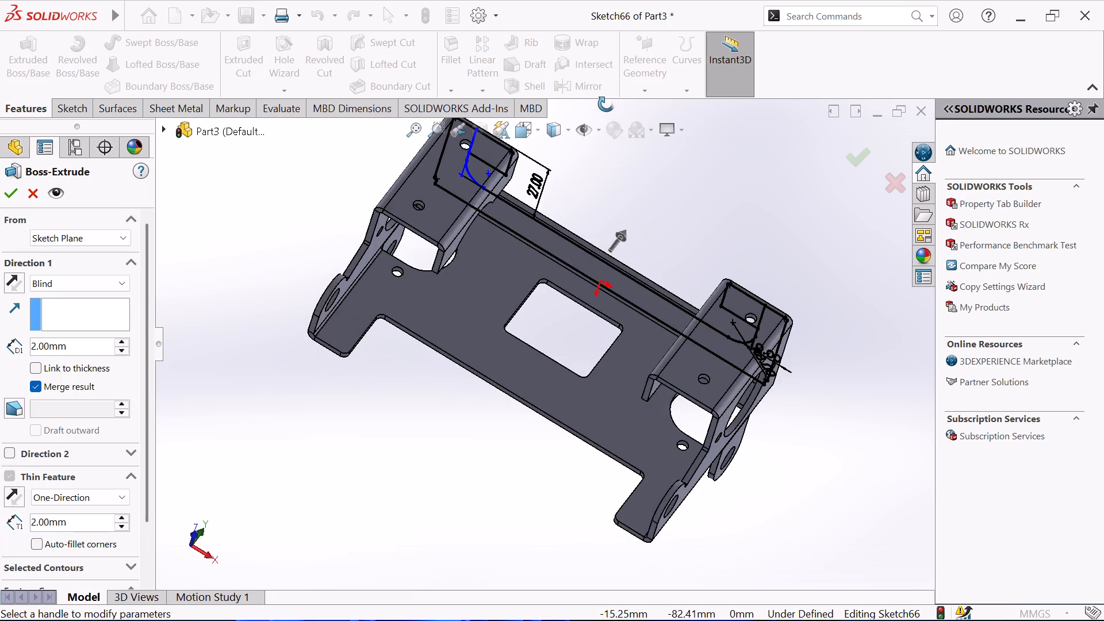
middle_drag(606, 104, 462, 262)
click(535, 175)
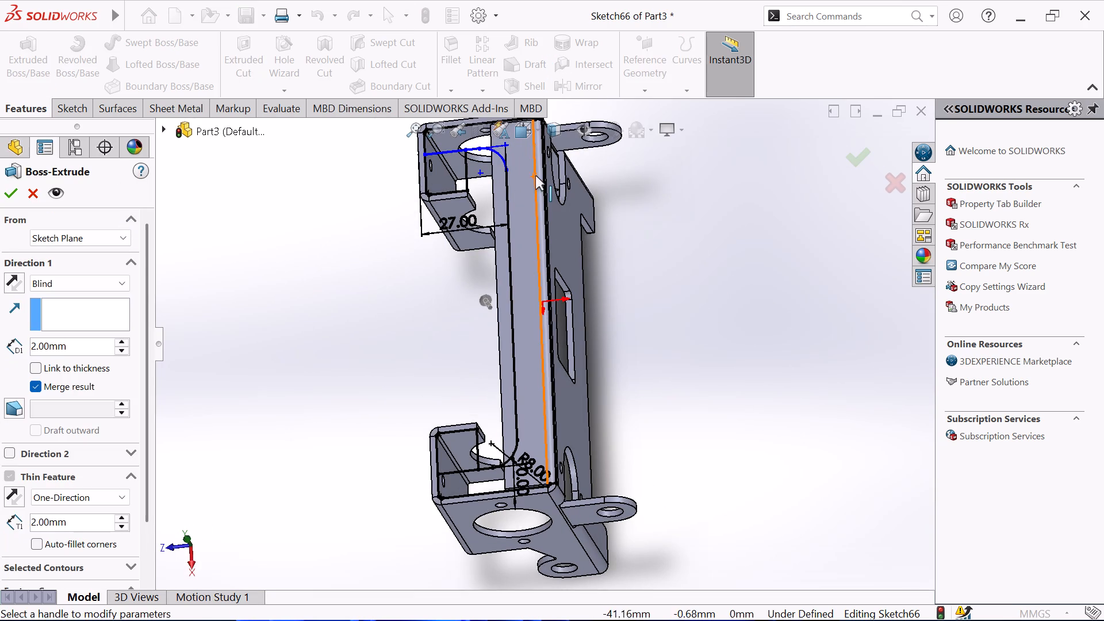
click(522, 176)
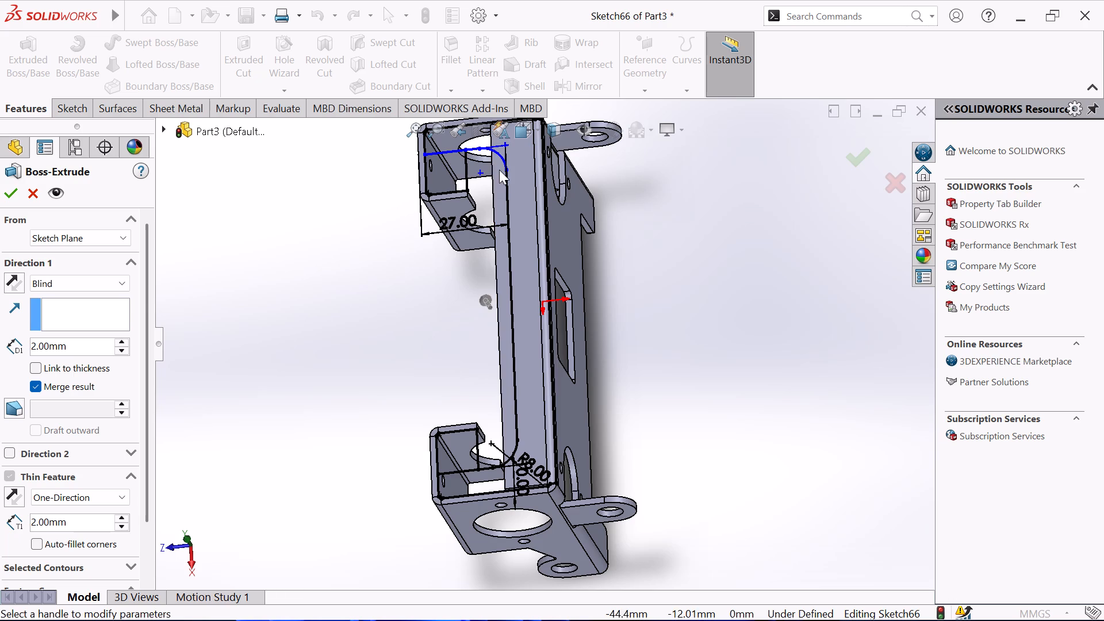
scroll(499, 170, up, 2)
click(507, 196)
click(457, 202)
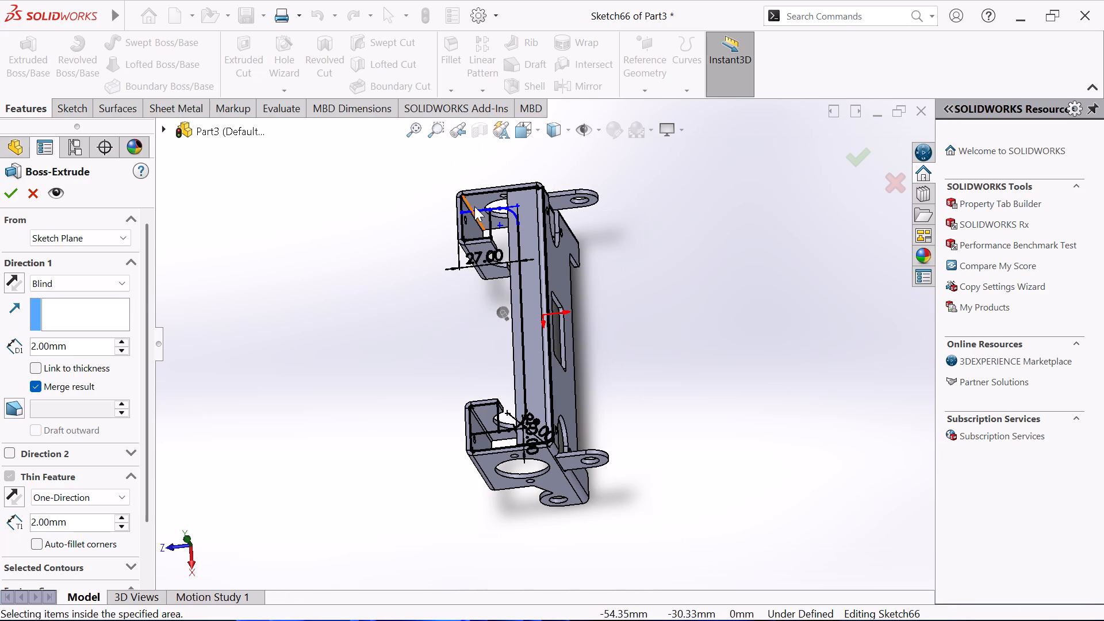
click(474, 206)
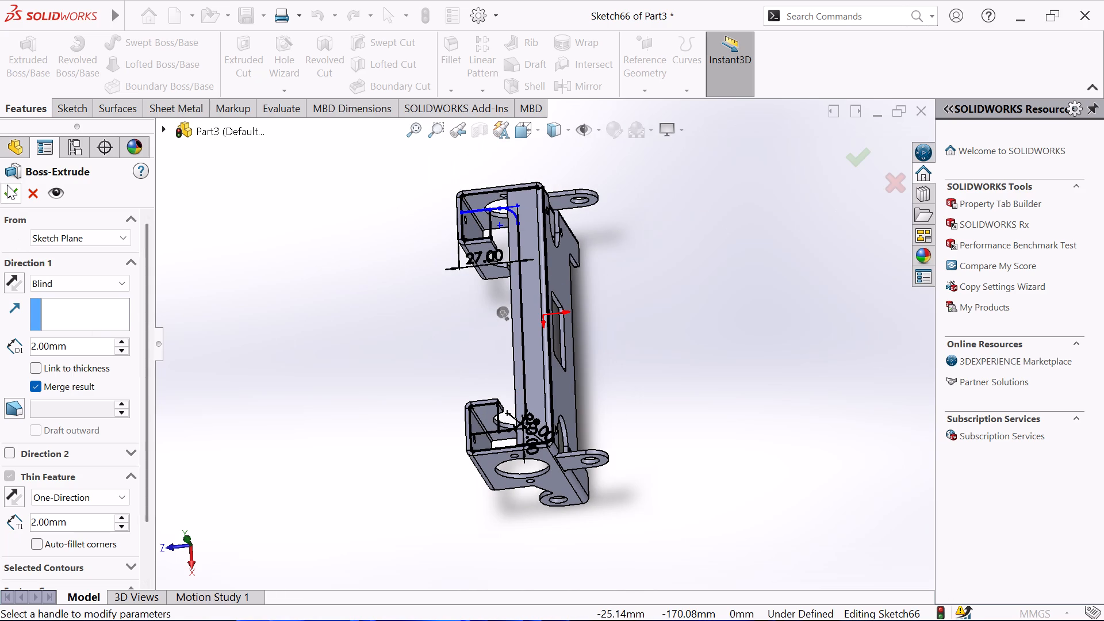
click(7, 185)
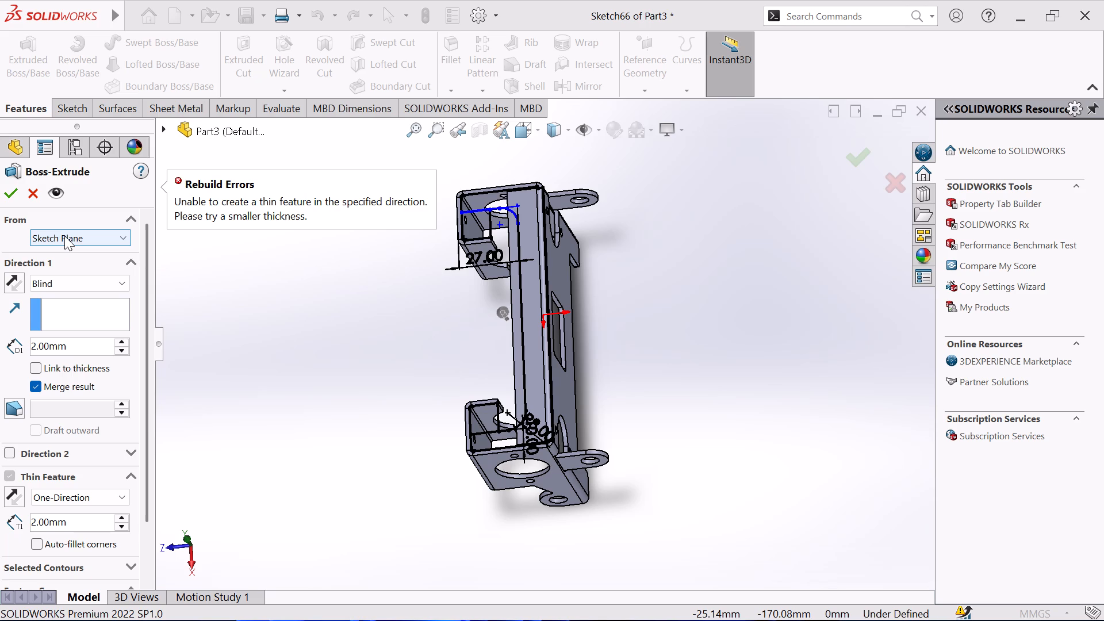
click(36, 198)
Delete all lines, arcs and dimensions of the profile sketch spanning the two hooked side flanges.
drag(332, 165, 347, 170)
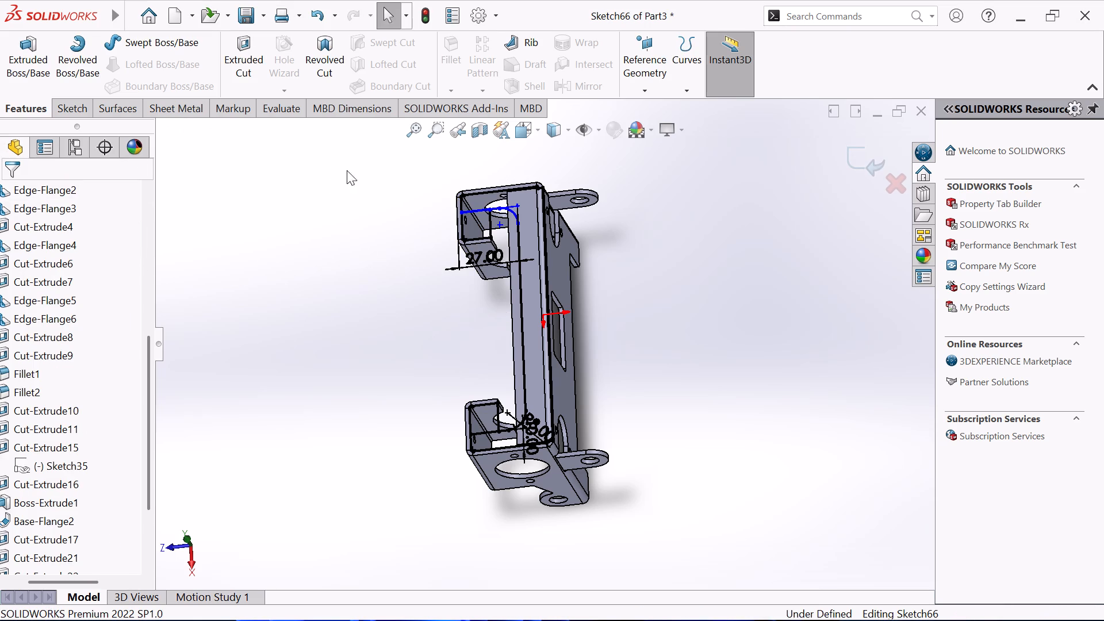
drag(347, 170, 694, 507)
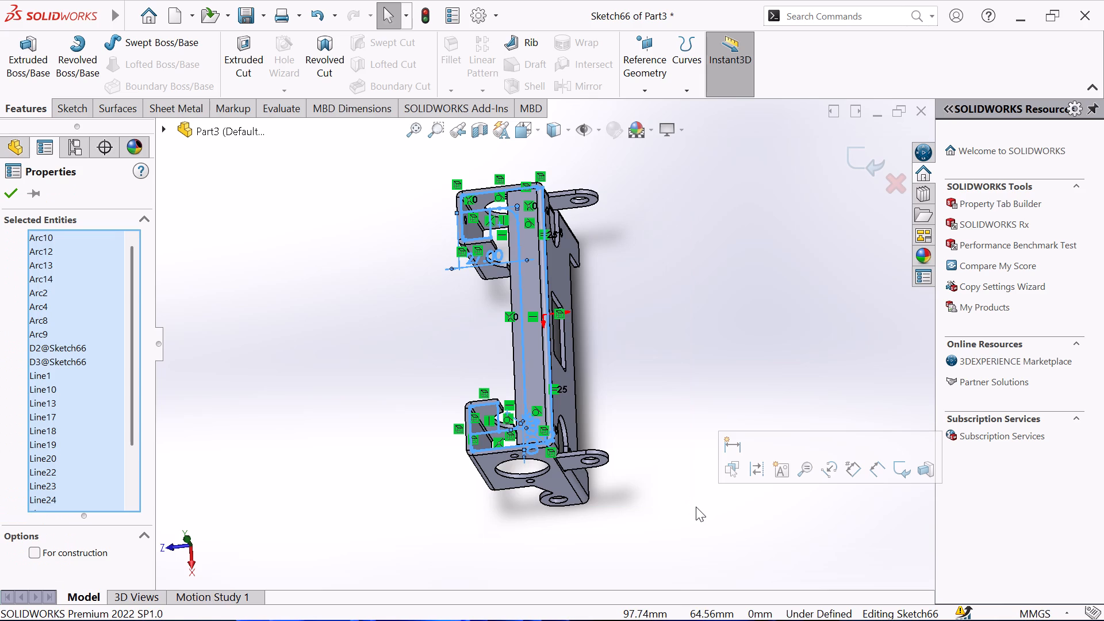
key(Delete)
Exit the sketch and delete the long edge flange between the hooked side flanges, Edge-Flange9, together with its dependent items.
scroll(537, 413, up, 2)
middle_drag(543, 407, 682, 351)
scroll(682, 351, down, 3)
middle_drag(678, 349, 719, 273)
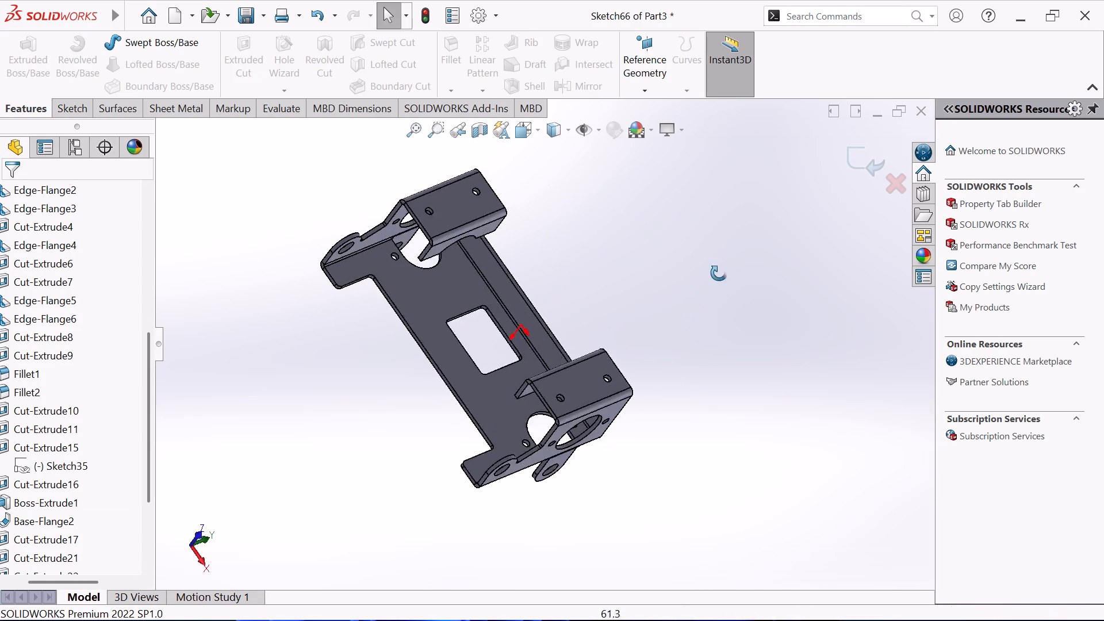
middle_drag(719, 273, 740, 231)
middle_click(744, 221)
scroll(484, 300, down, 2)
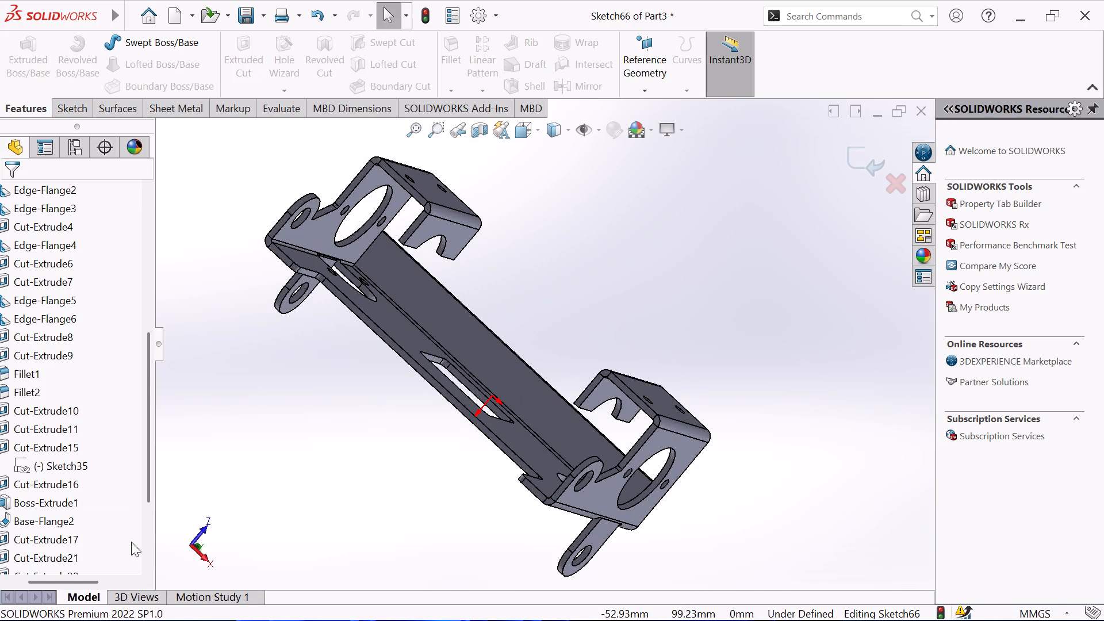
scroll(71, 552, down, 3)
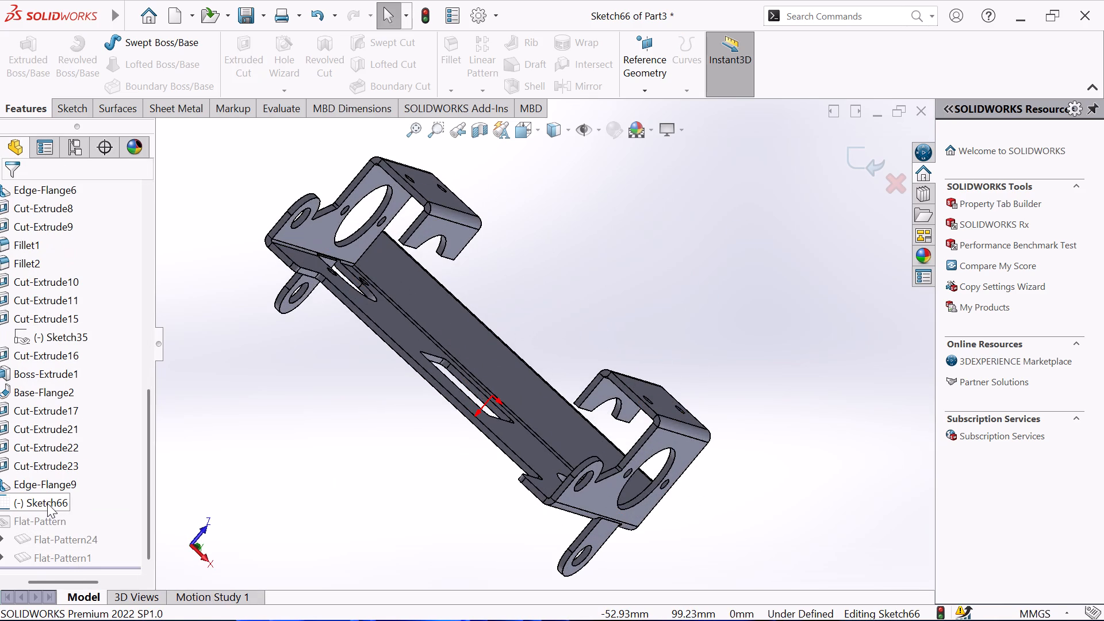
right_click(33, 482)
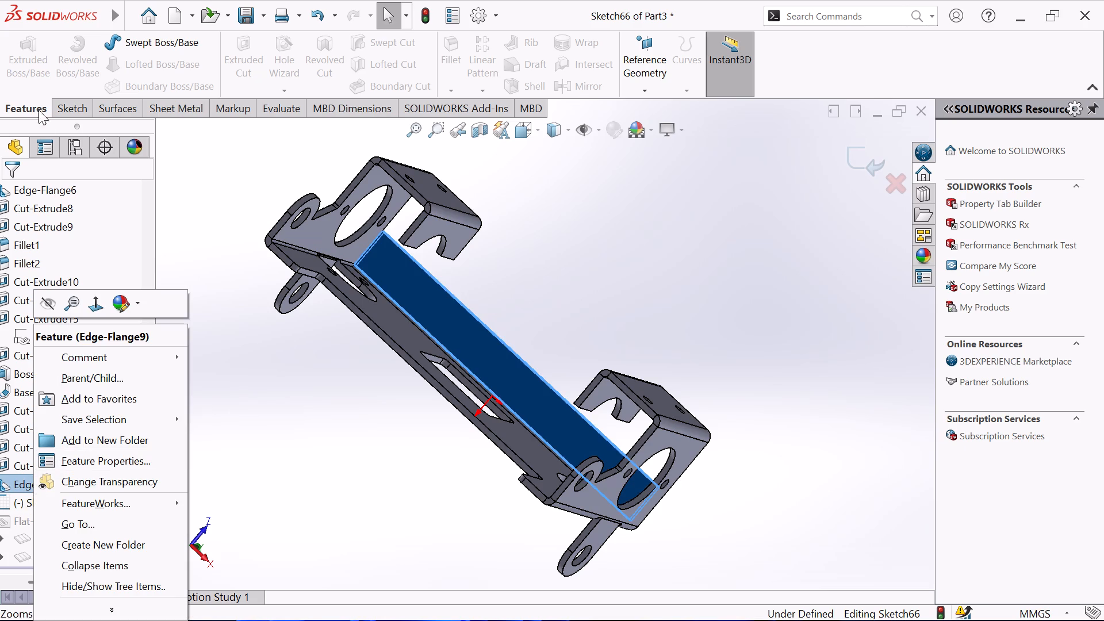
click(66, 101)
click(27, 72)
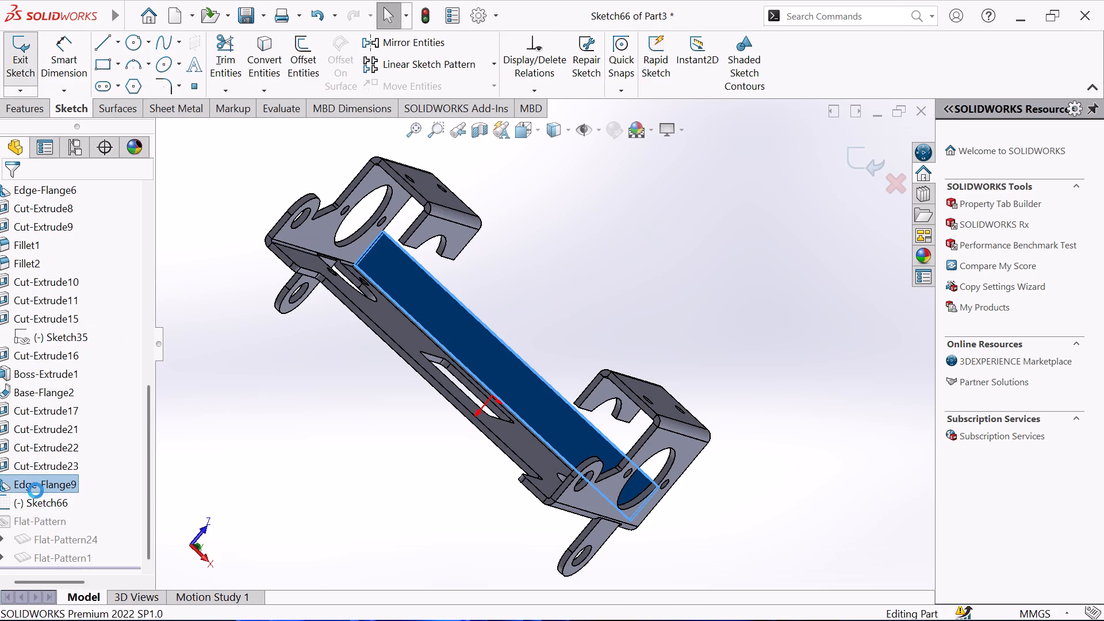
right_click(49, 502)
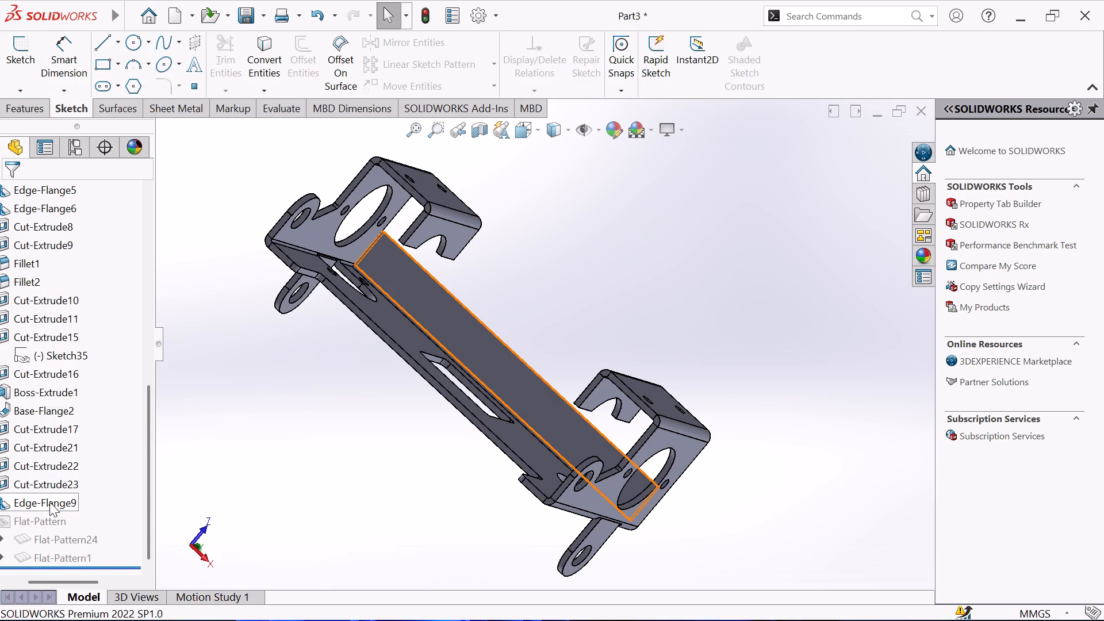
click(99, 355)
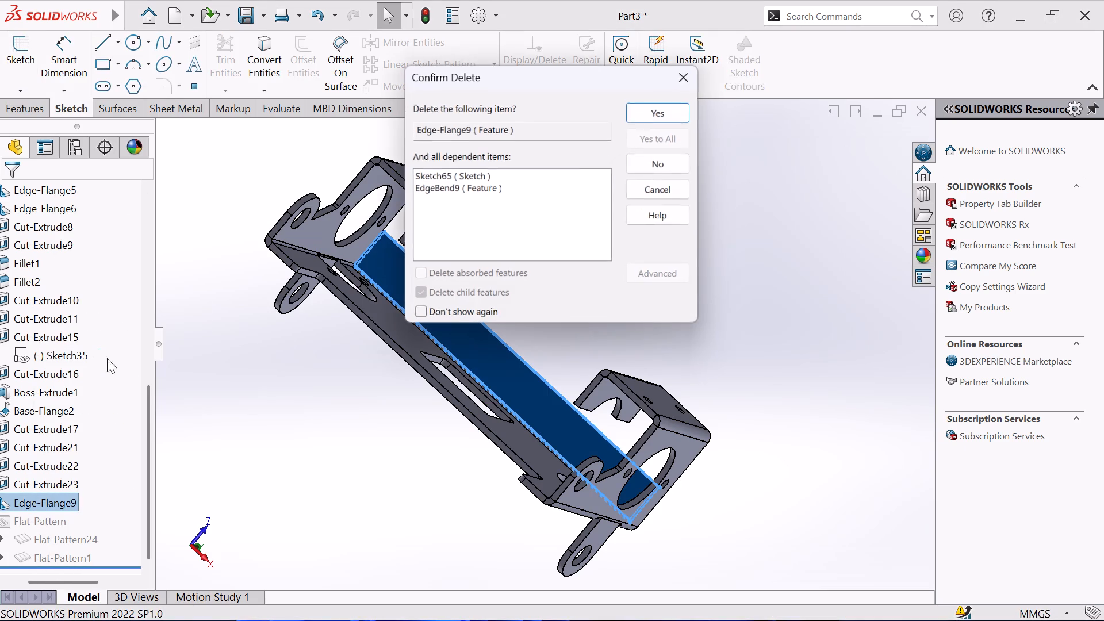
click(654, 115)
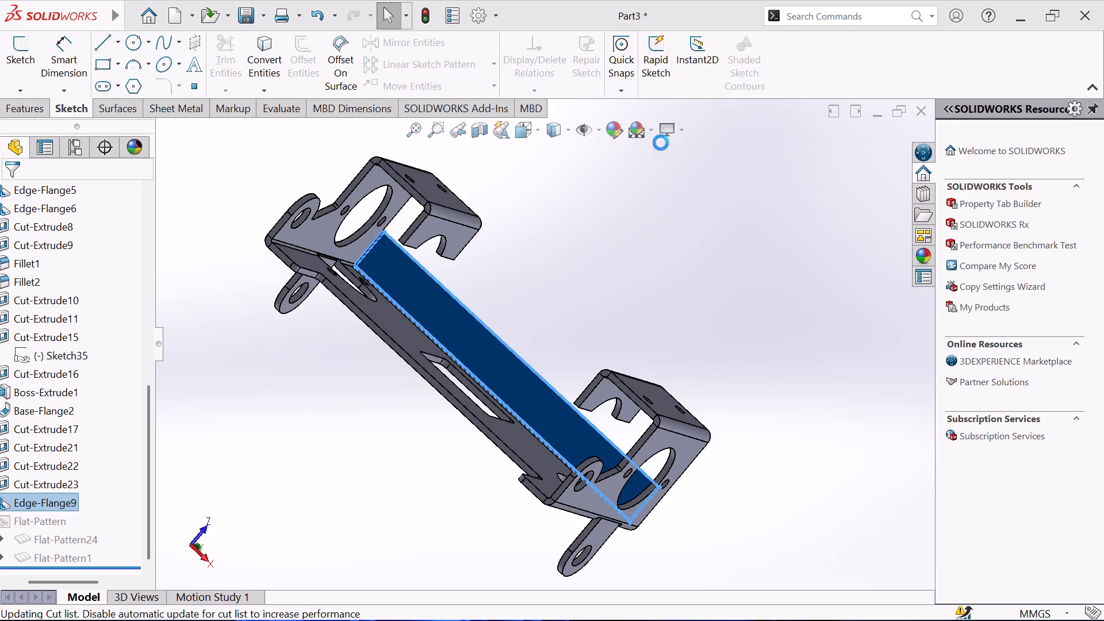
click(619, 319)
middle_drag(613, 319, 516, 360)
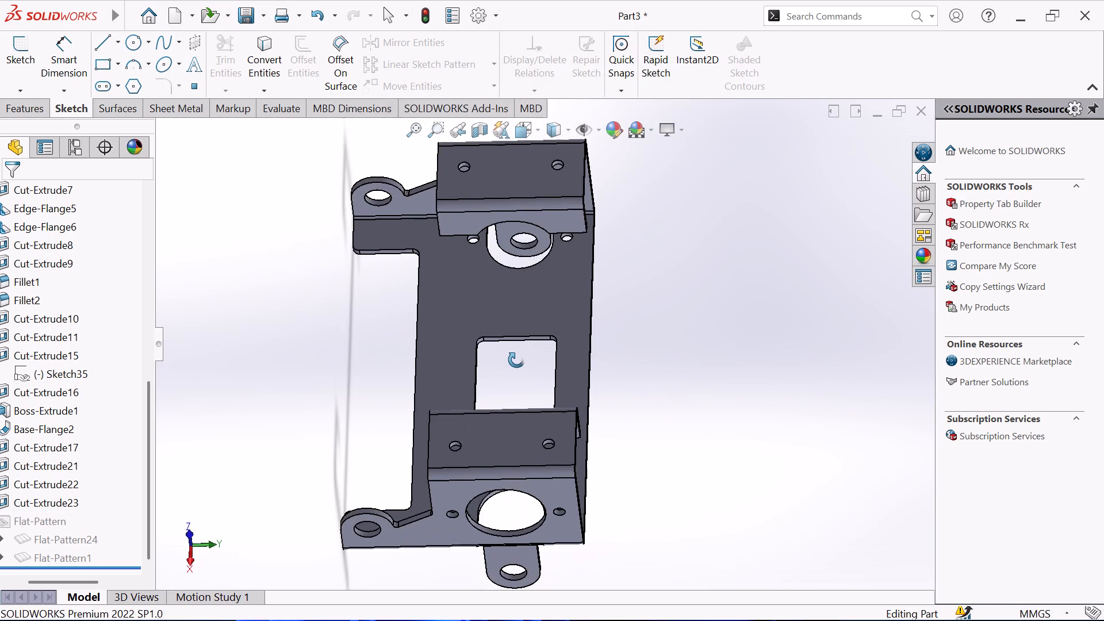
middle_drag(516, 360, 519, 320)
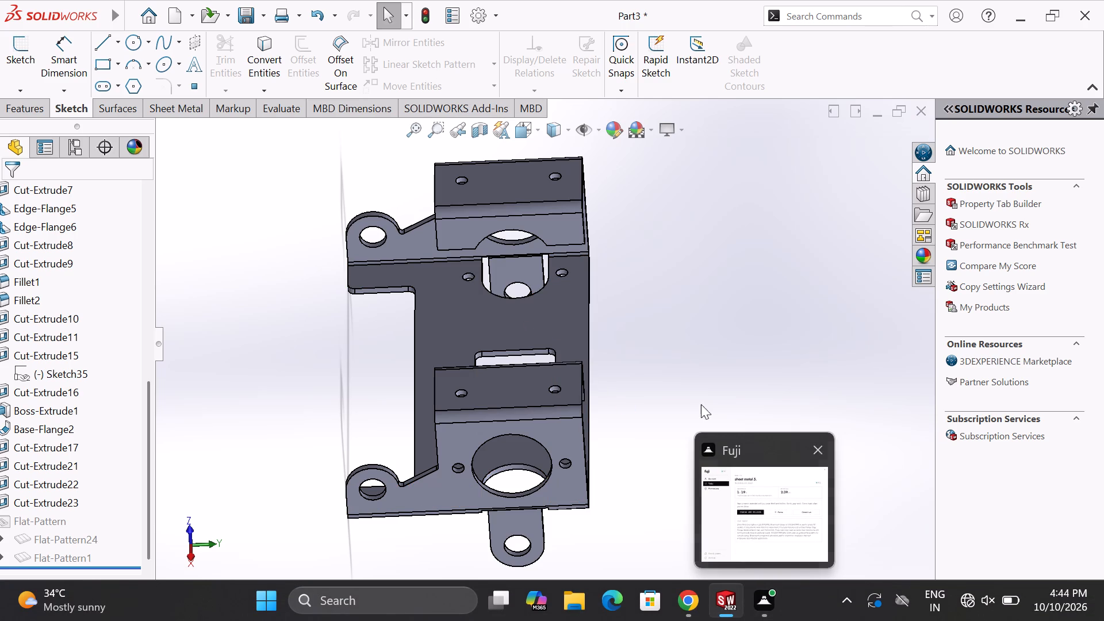
Save the part as a SOLIDWORKS part file named "sheet metal3".
key(ctrl+s)
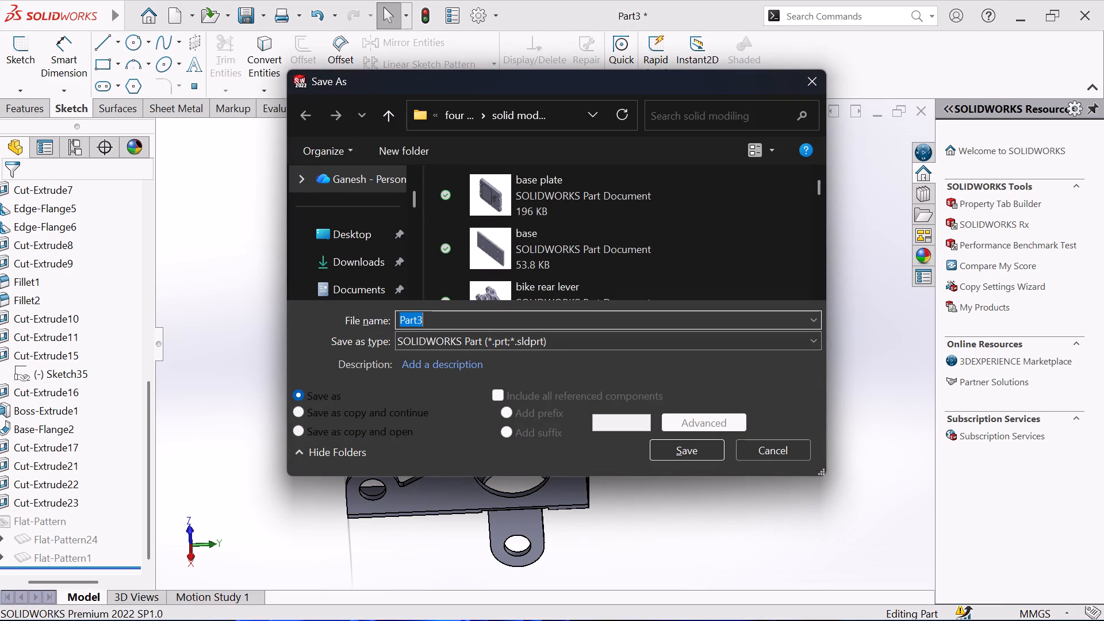
double_click(528, 321)
text(sheet metsl)
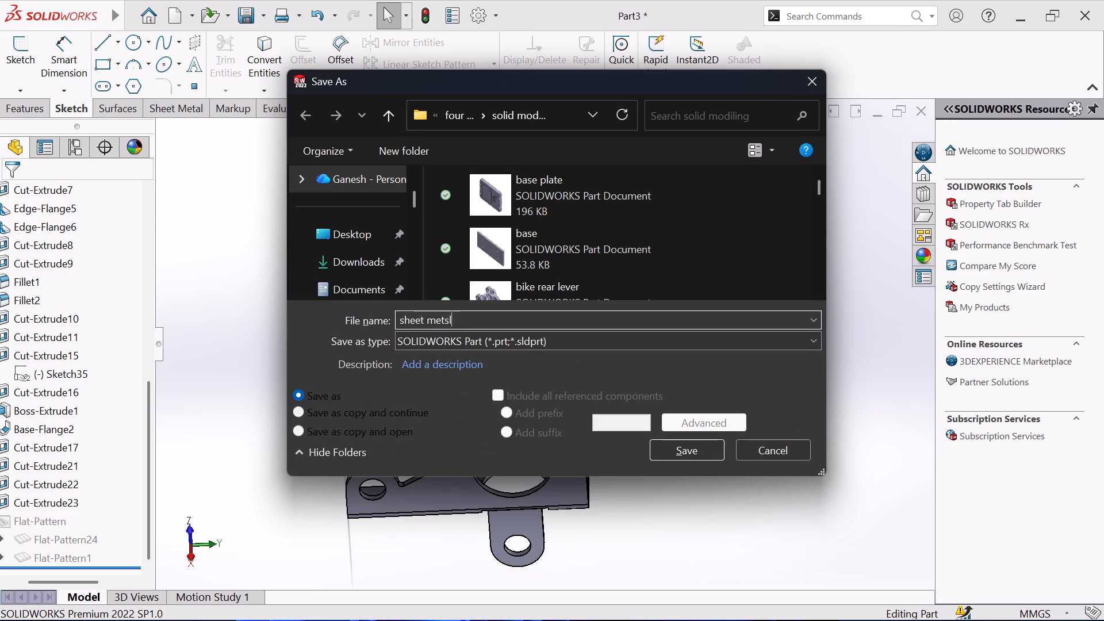
key(BackSpace)
key(BackSpace)
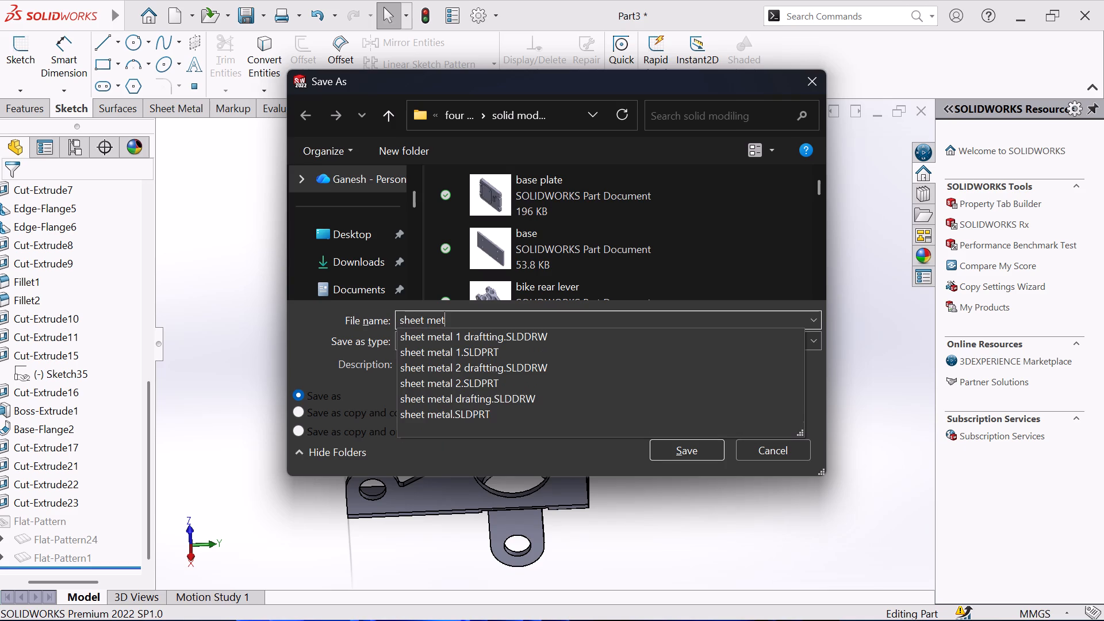
text(al)
key(3)
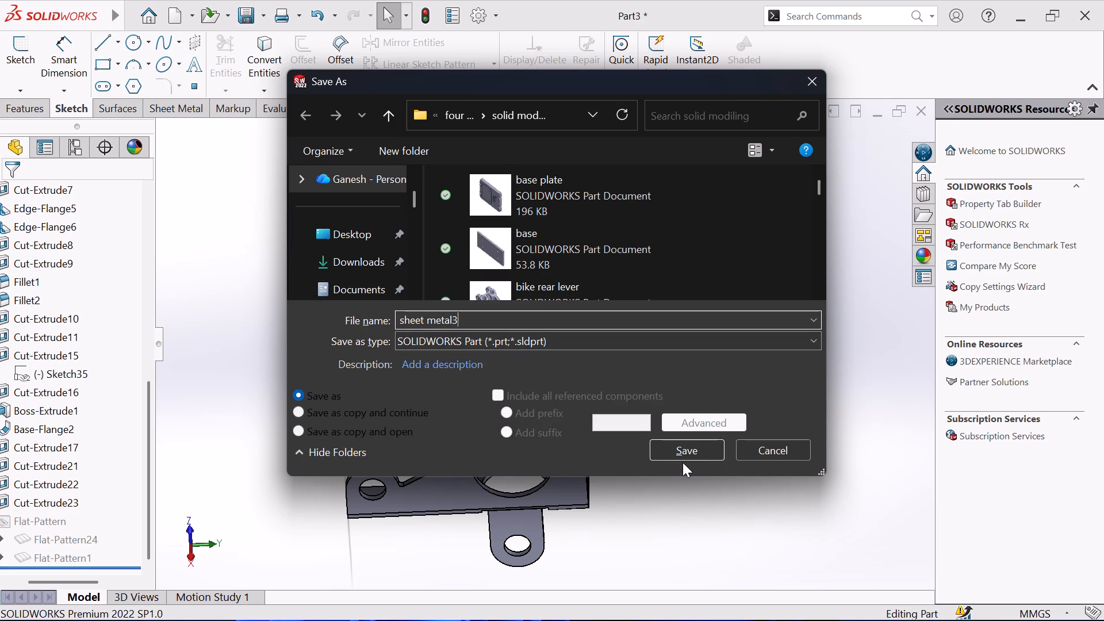
click(684, 451)
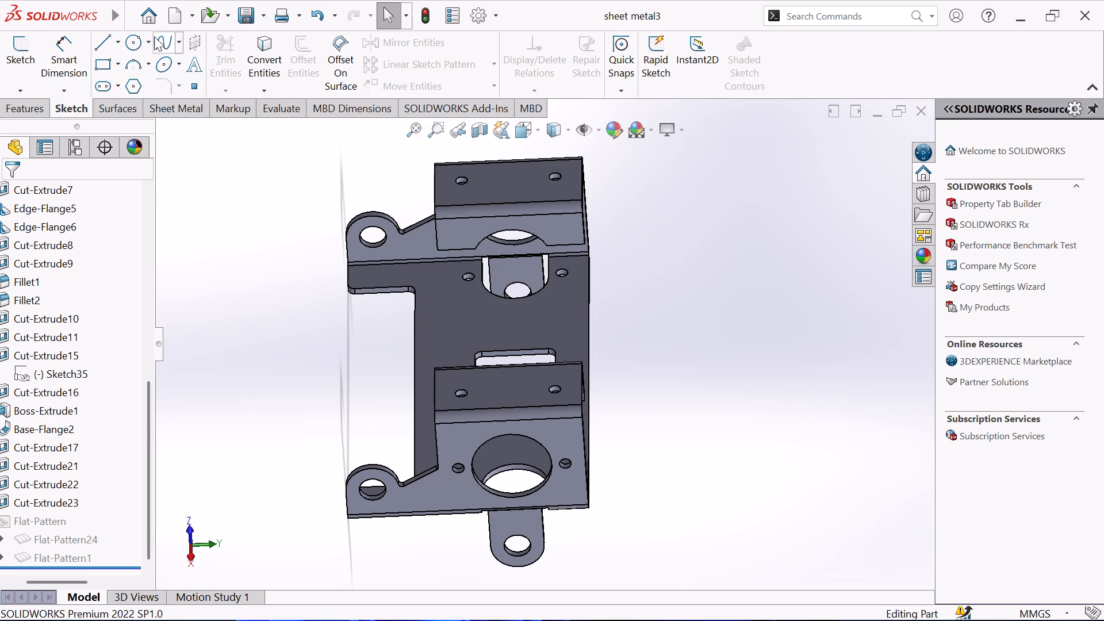
Create a new drawing from the part on an A3 (ISO) sheet with the standard sheet format.
click(120, 16)
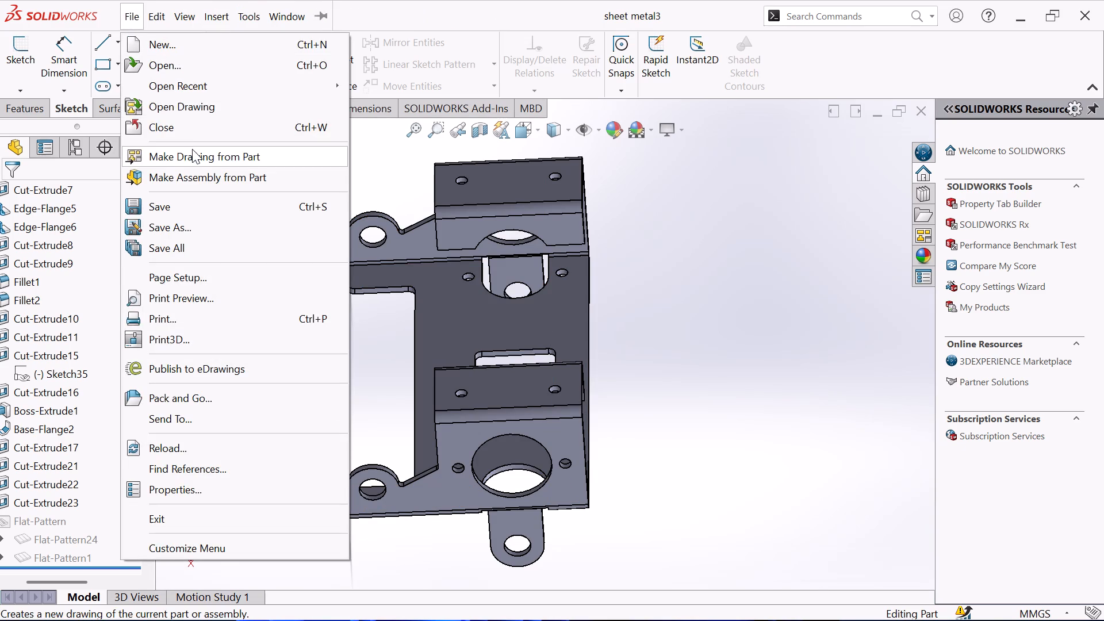
click(192, 149)
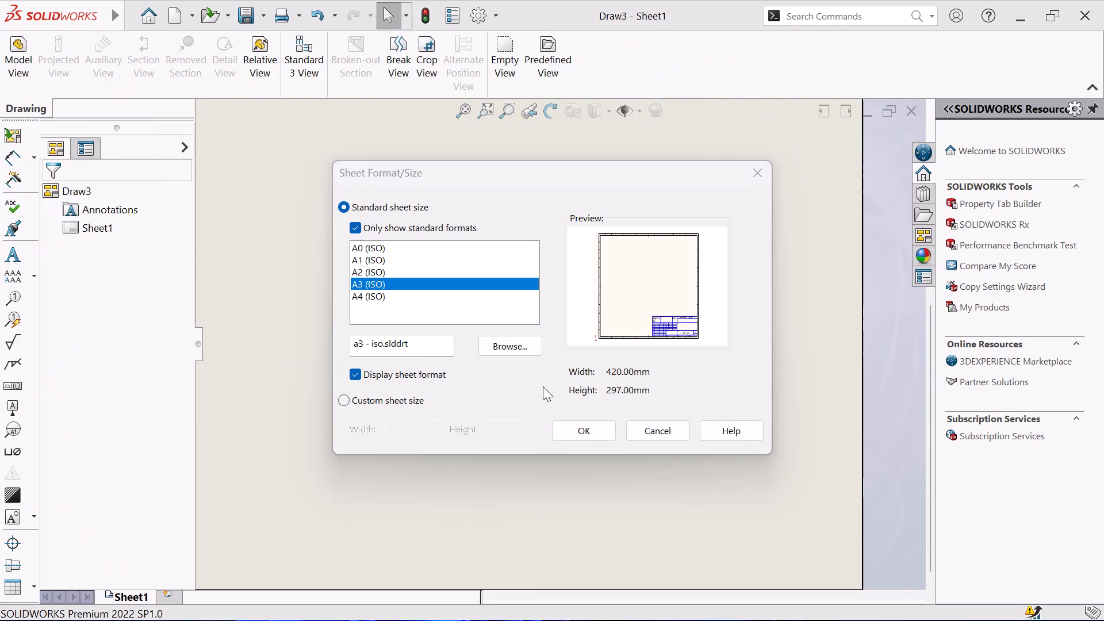
click(569, 428)
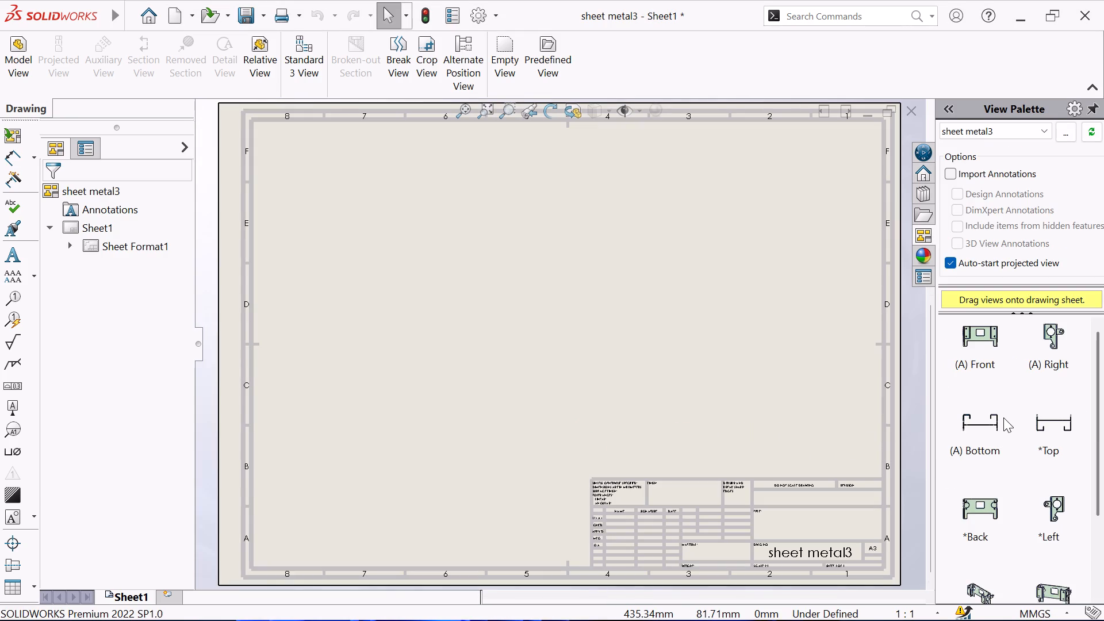
Look through the model views of sheet metal3 available for placing on the drawing sheet.
scroll(1021, 435, up, 1)
scroll(1023, 440, down, 1)
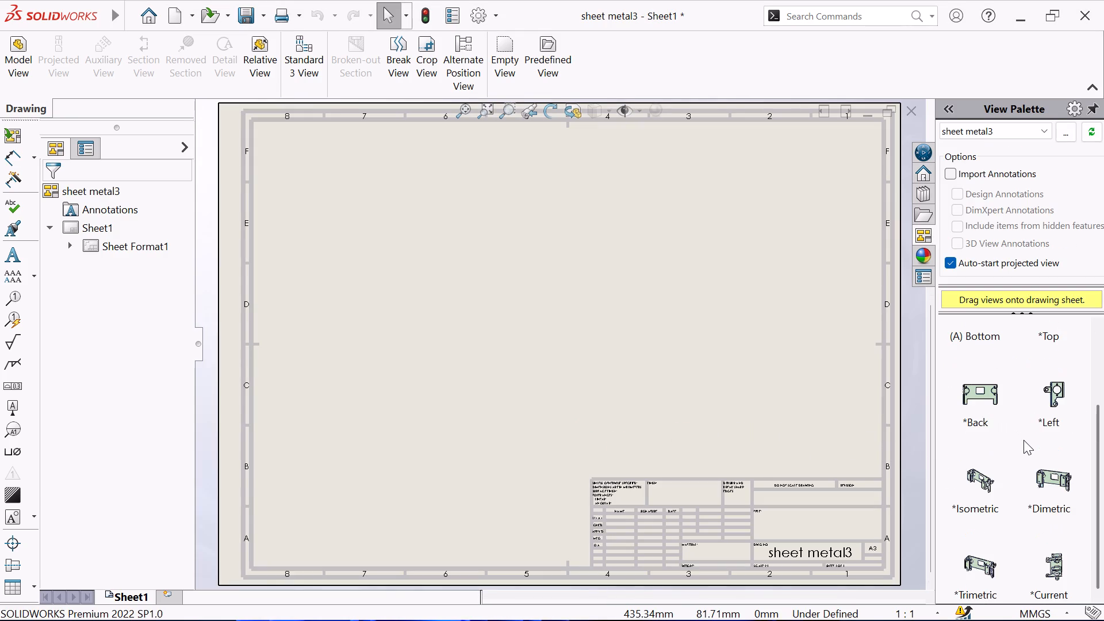
scroll(1023, 440, down, 4)
scroll(1033, 459, up, 3)
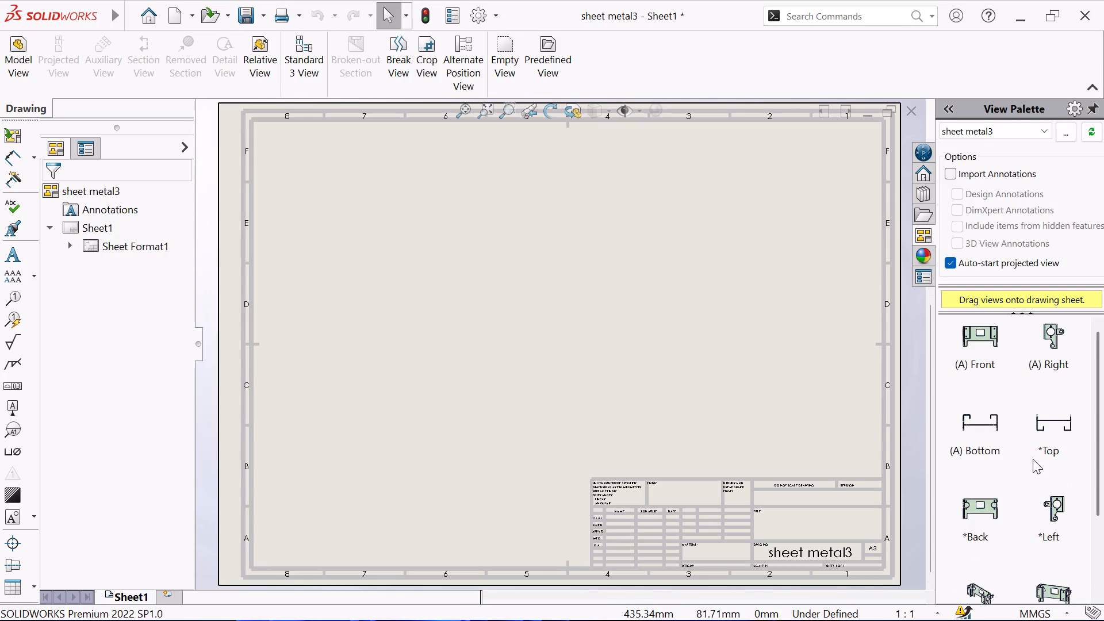
scroll(1022, 432, up, 4)
scroll(988, 297, up, 1)
scroll(1013, 340, up, 2)
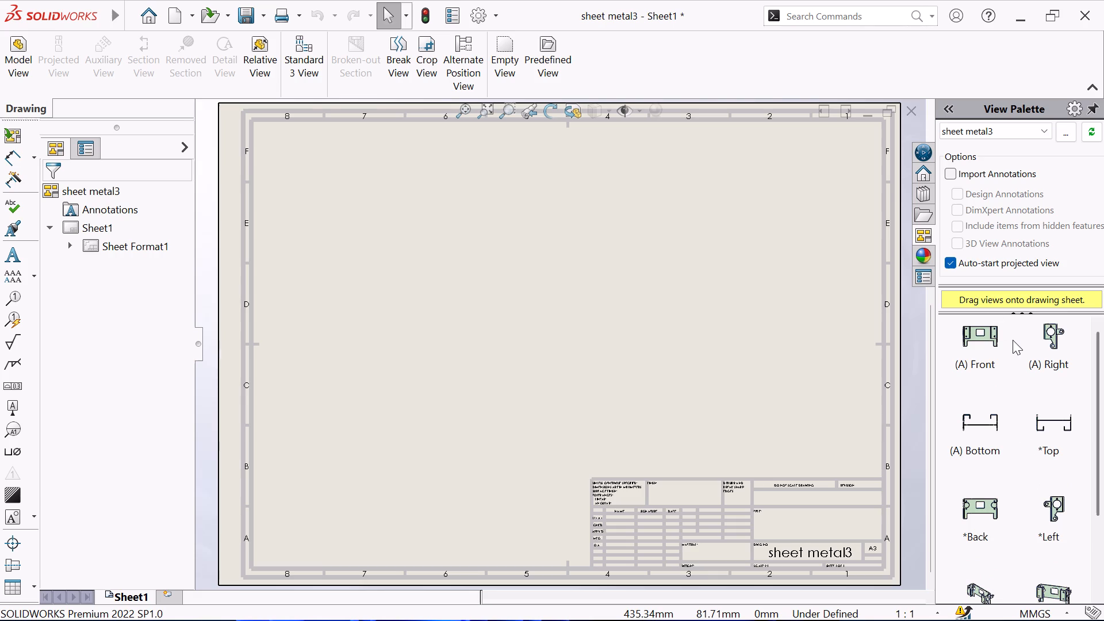
scroll(1013, 340, up, 2)
scroll(1017, 355, down, 1)
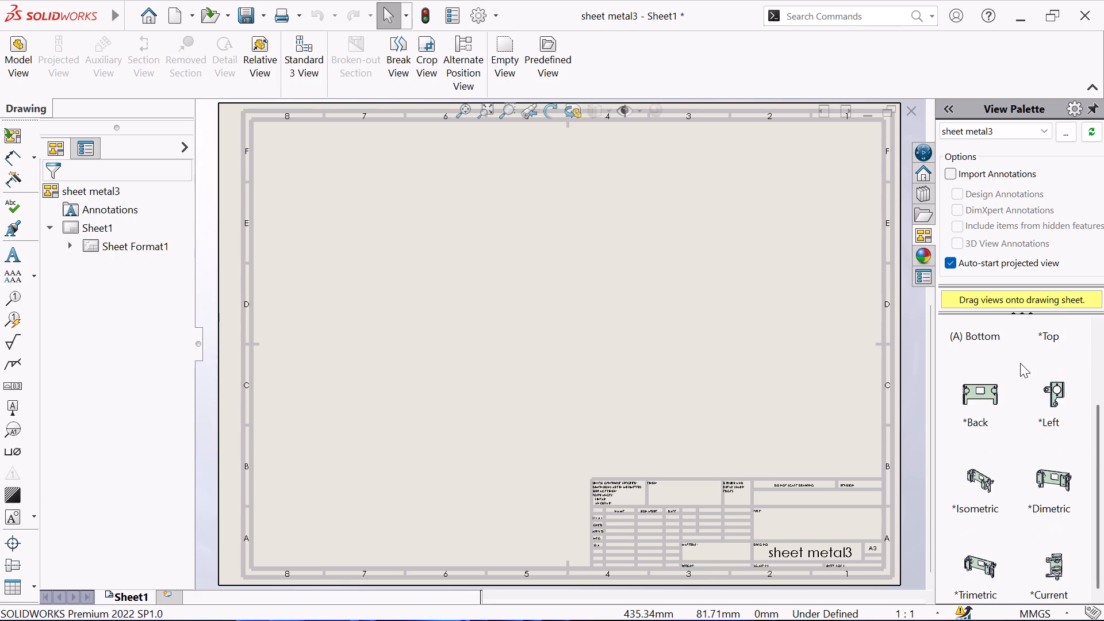
scroll(1021, 366, down, 1)
scroll(1027, 481, down, 4)
scroll(1027, 485, up, 3)
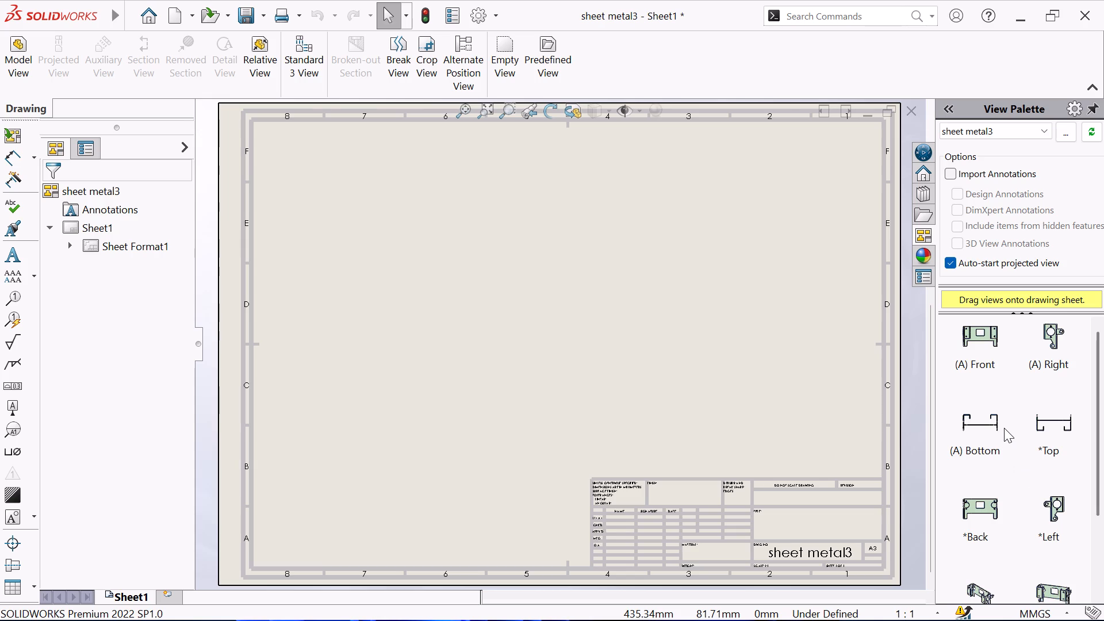
Place the front view mid-sheet, with the projected right view beside it and the projected top view above it.
drag(975, 350, 566, 333)
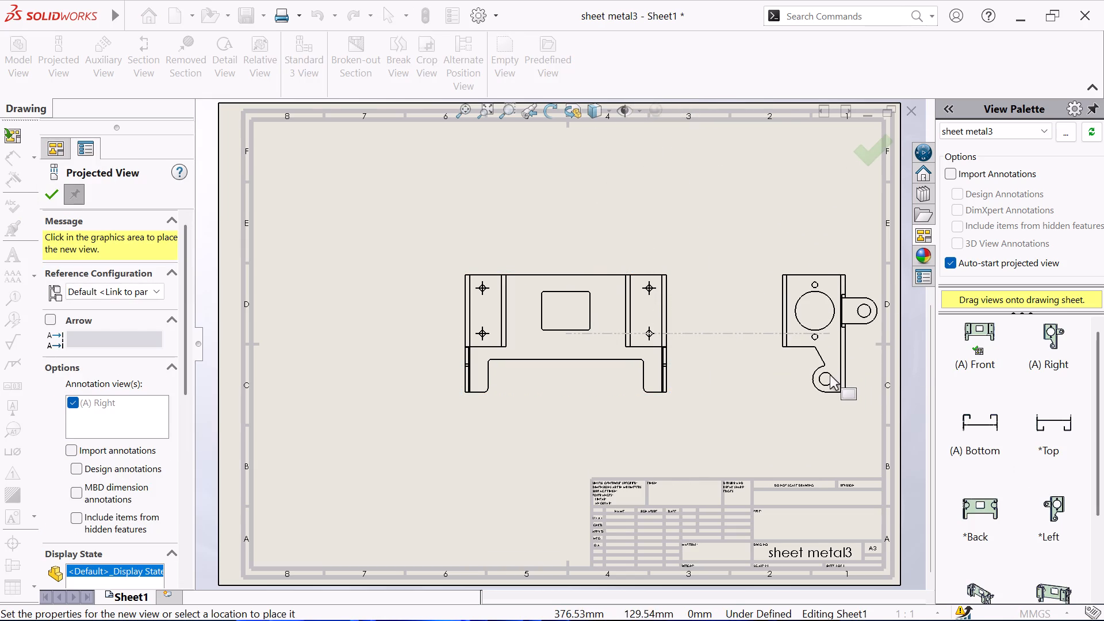
click(830, 374)
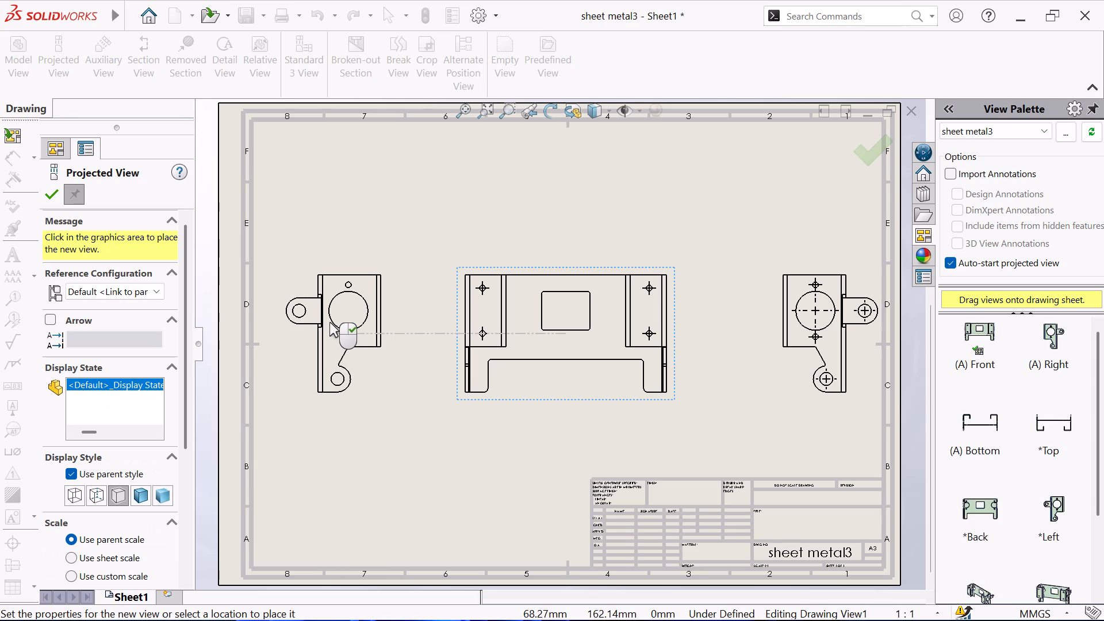
click(586, 180)
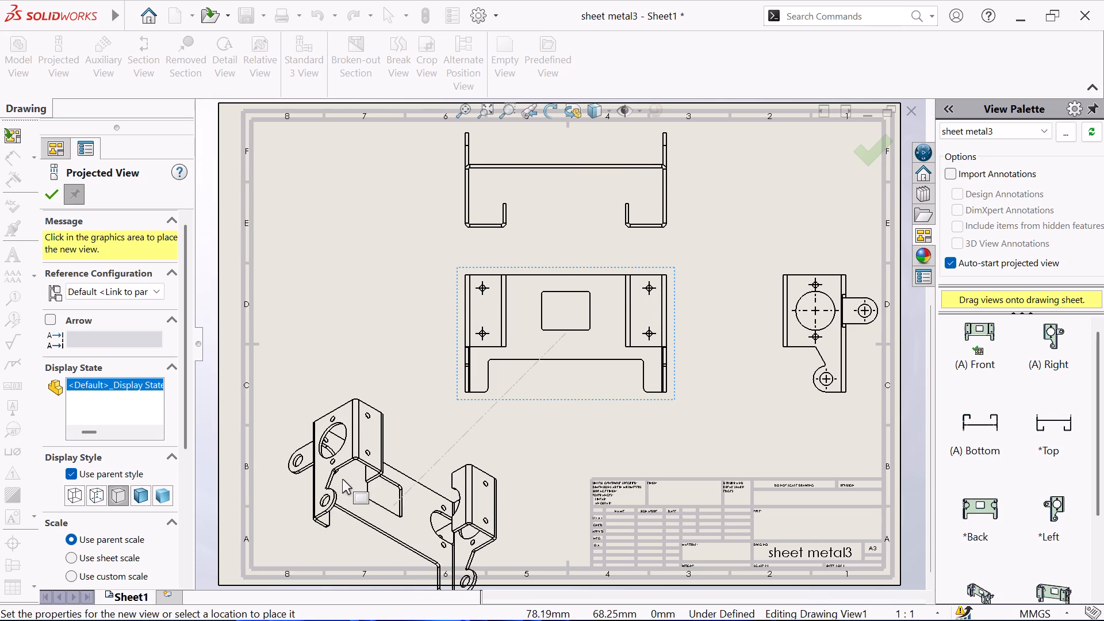
Add a shaded-with-edges isometric view projected from the front view and move it inside the sheet's lower-left corner.
click(143, 496)
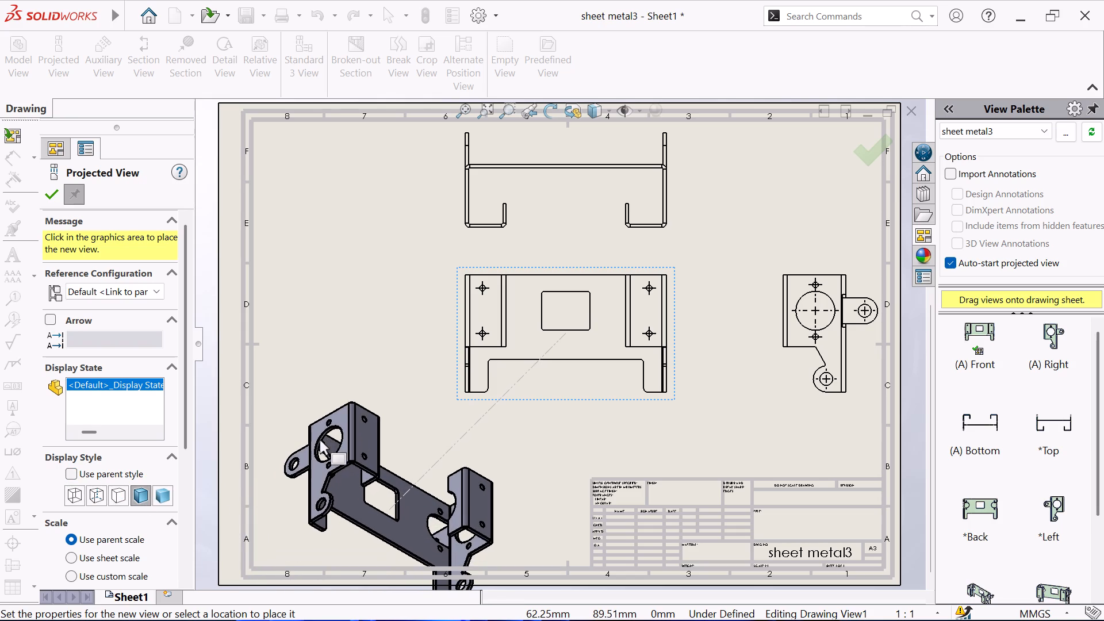
click(329, 414)
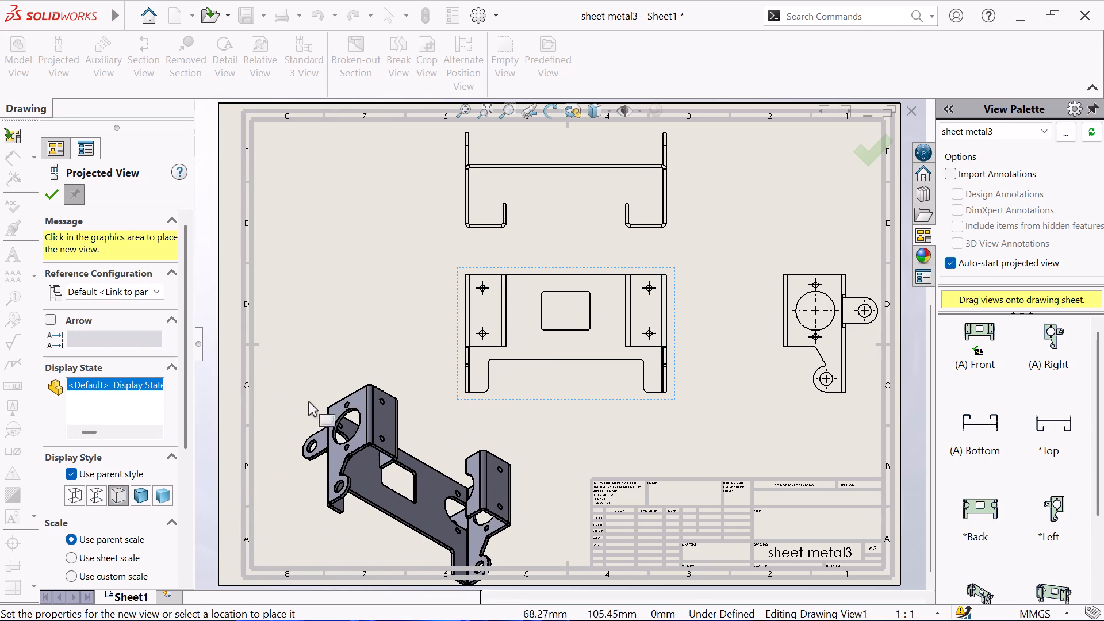
click(49, 192)
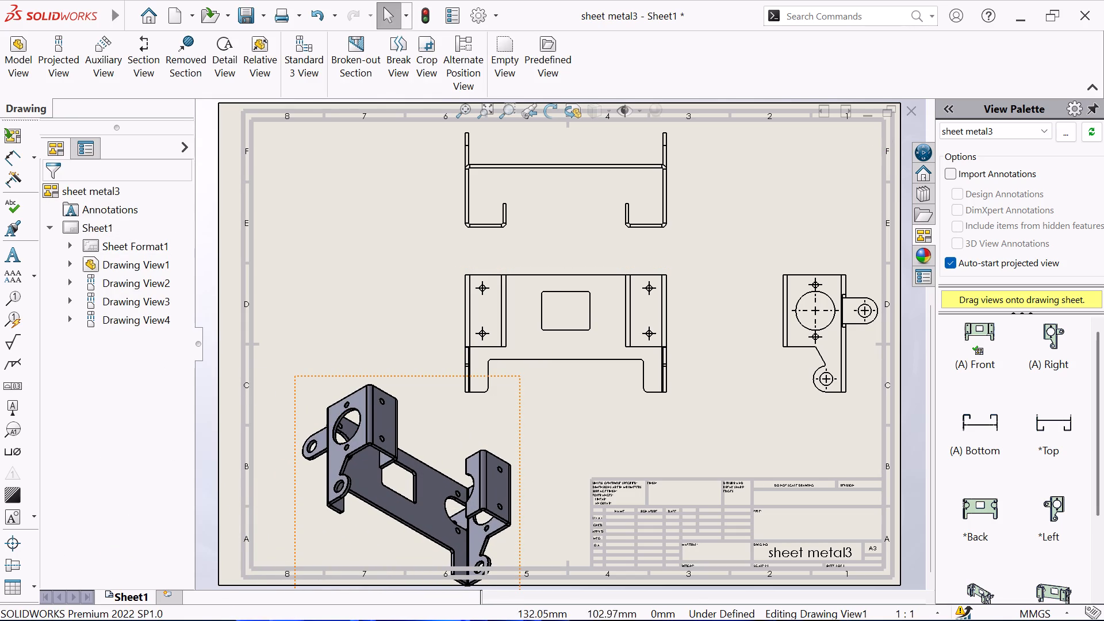
click(434, 418)
drag(294, 388, 252, 369)
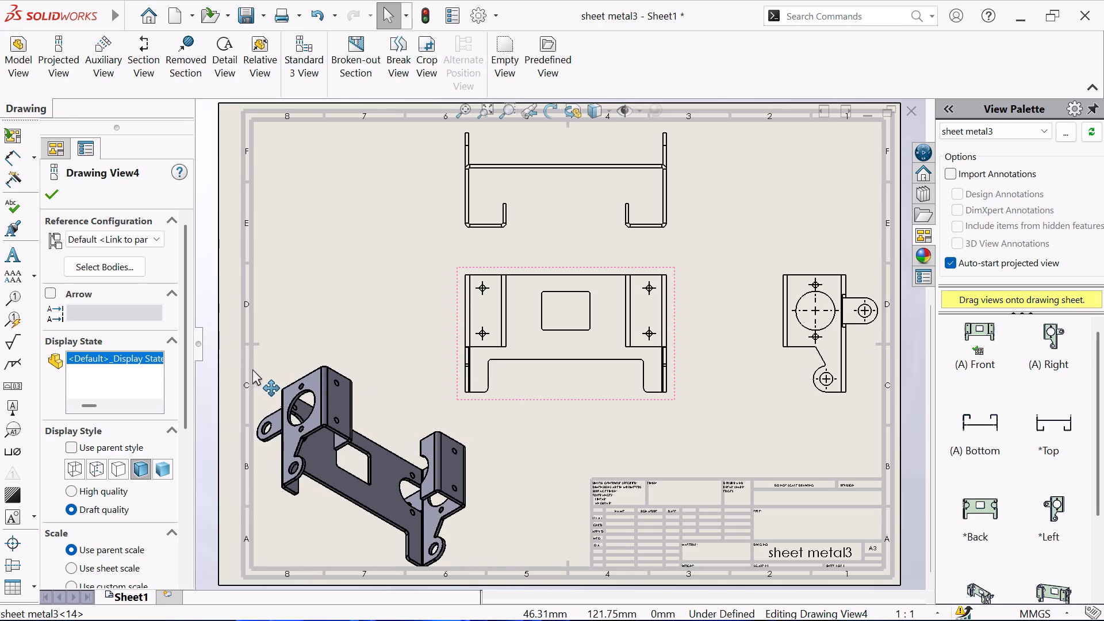
drag(252, 369, 253, 371)
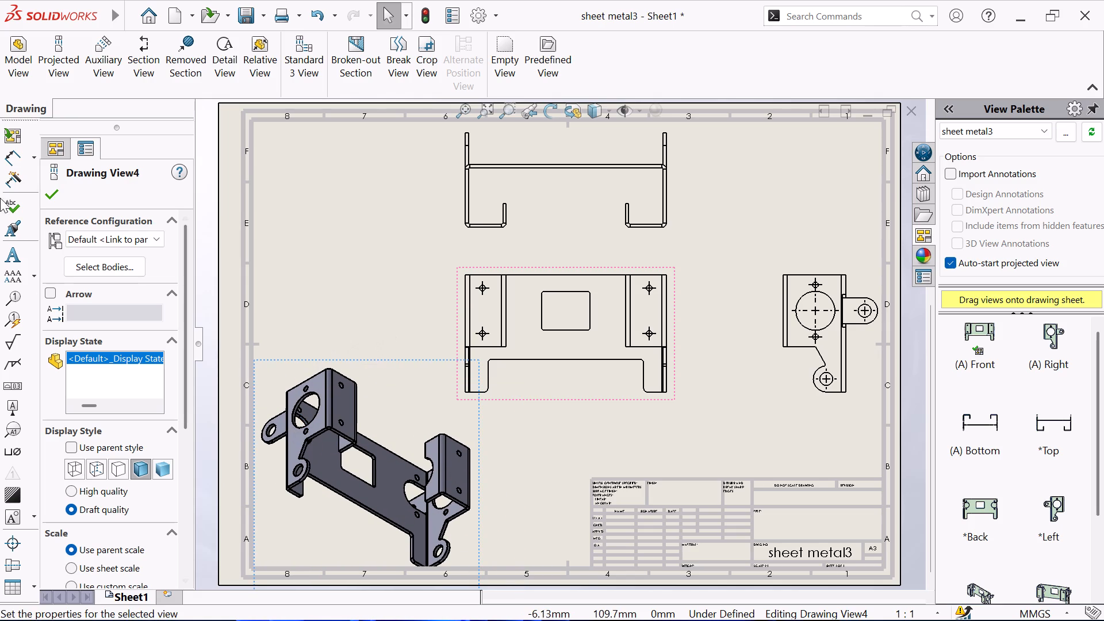
click(55, 190)
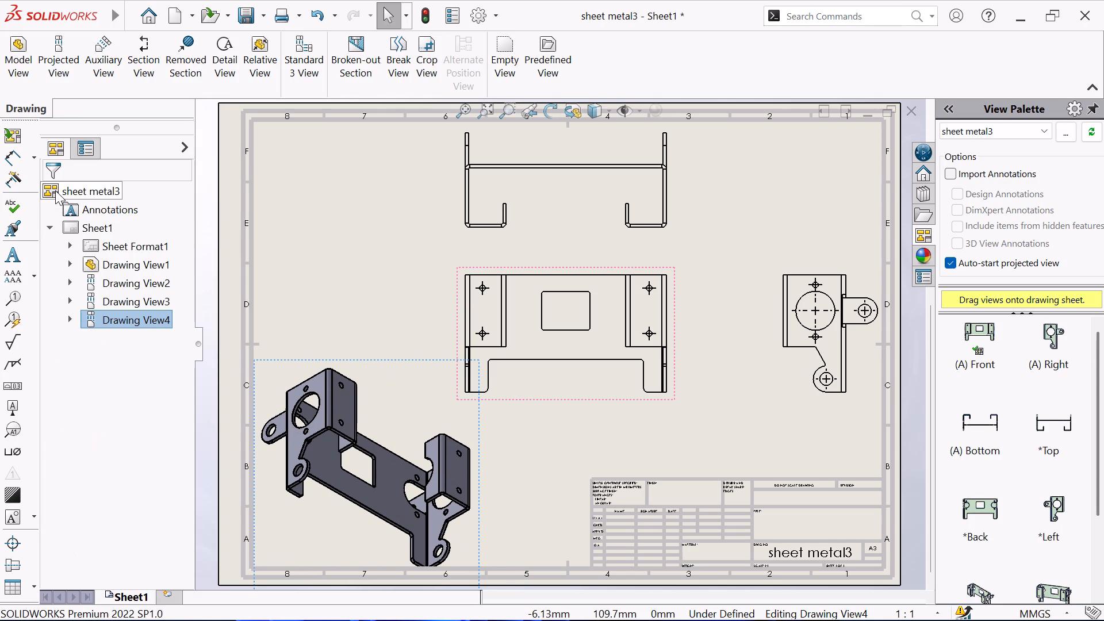
Dimension the bracket's overall width above the front view and its overall height at the left of that view.
click(13, 151)
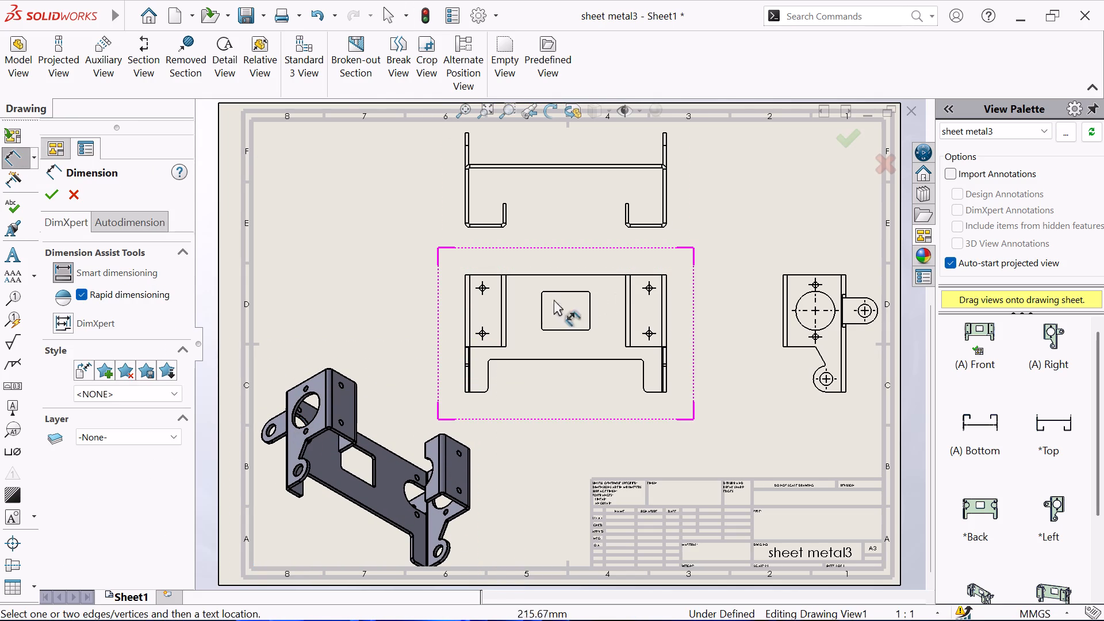
scroll(610, 330, down, 2)
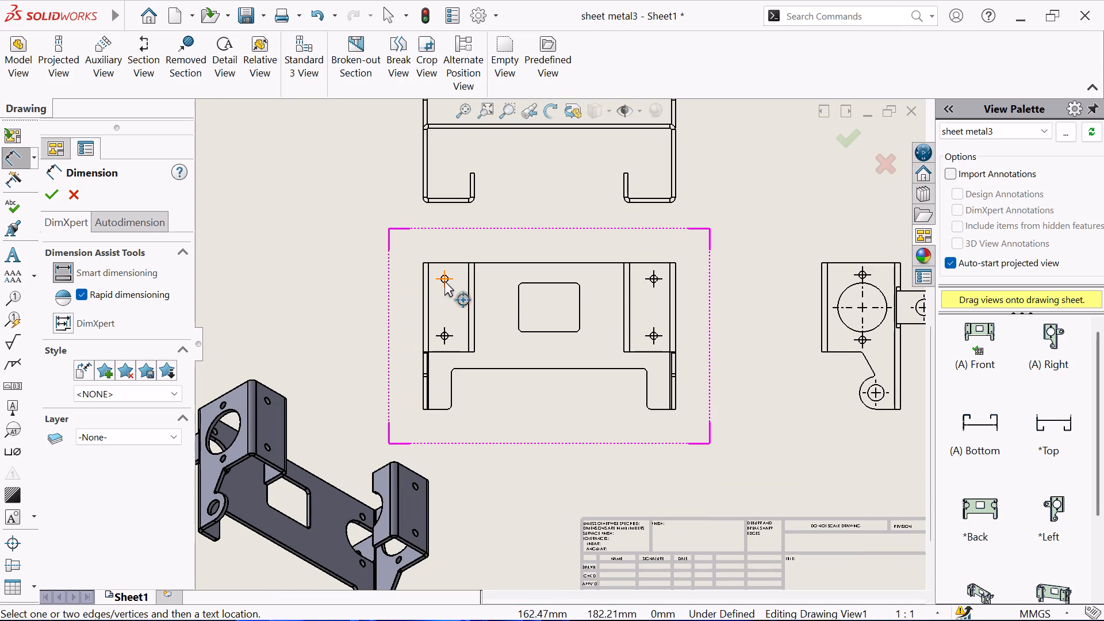
click(523, 263)
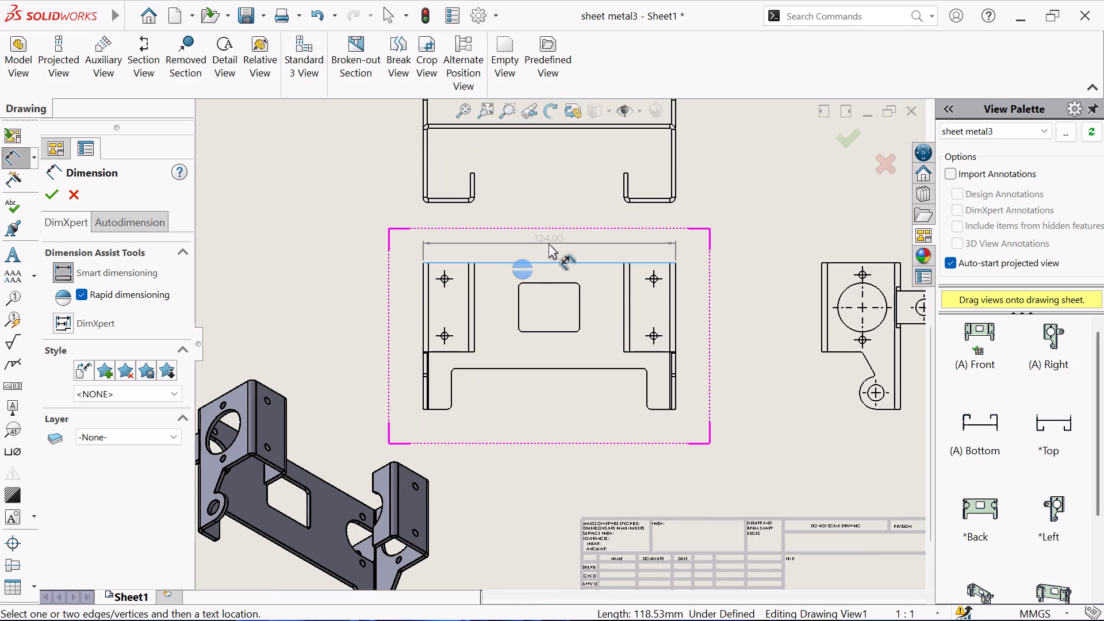
click(549, 243)
click(494, 264)
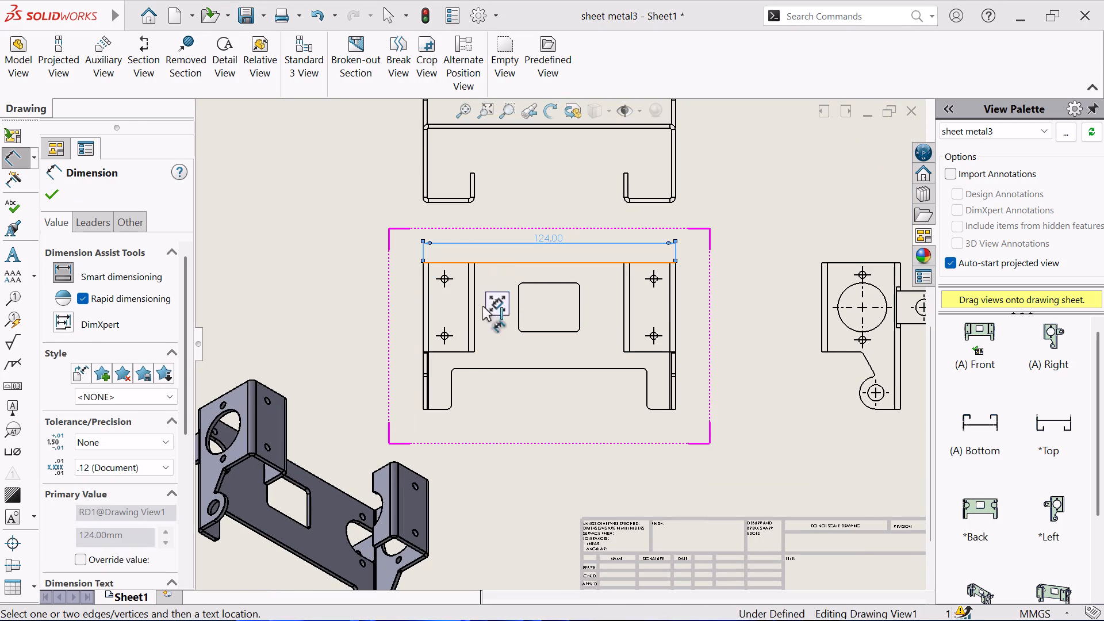
click(439, 408)
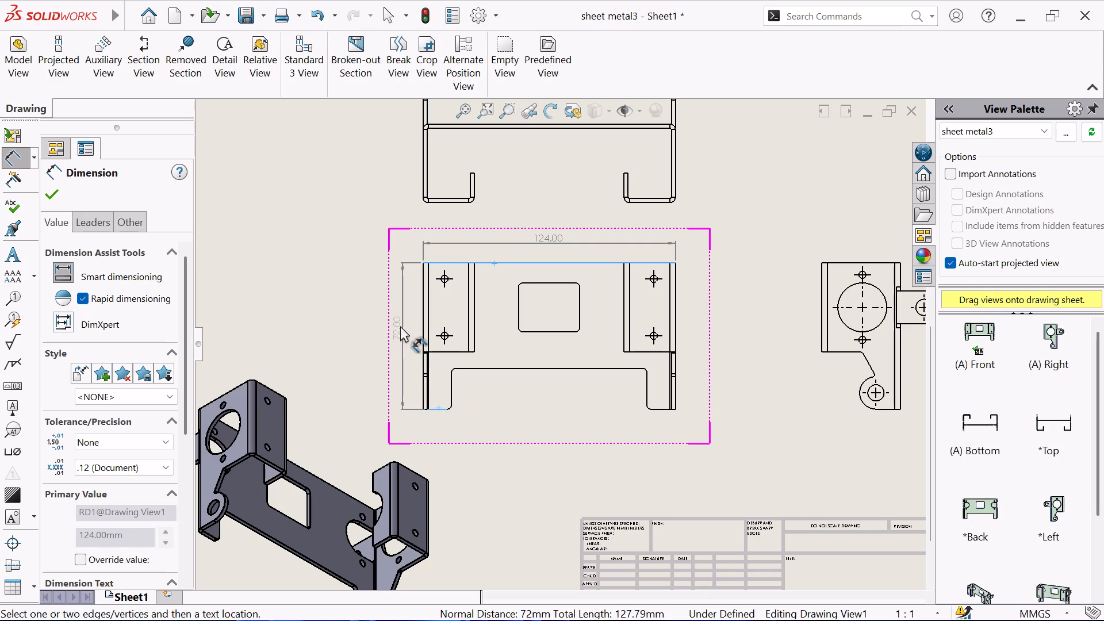
click(401, 325)
Dimension the vertical spacing of the front view's two left mounting holes and the upper hole's distance from the top edge.
scroll(446, 280, down, 2)
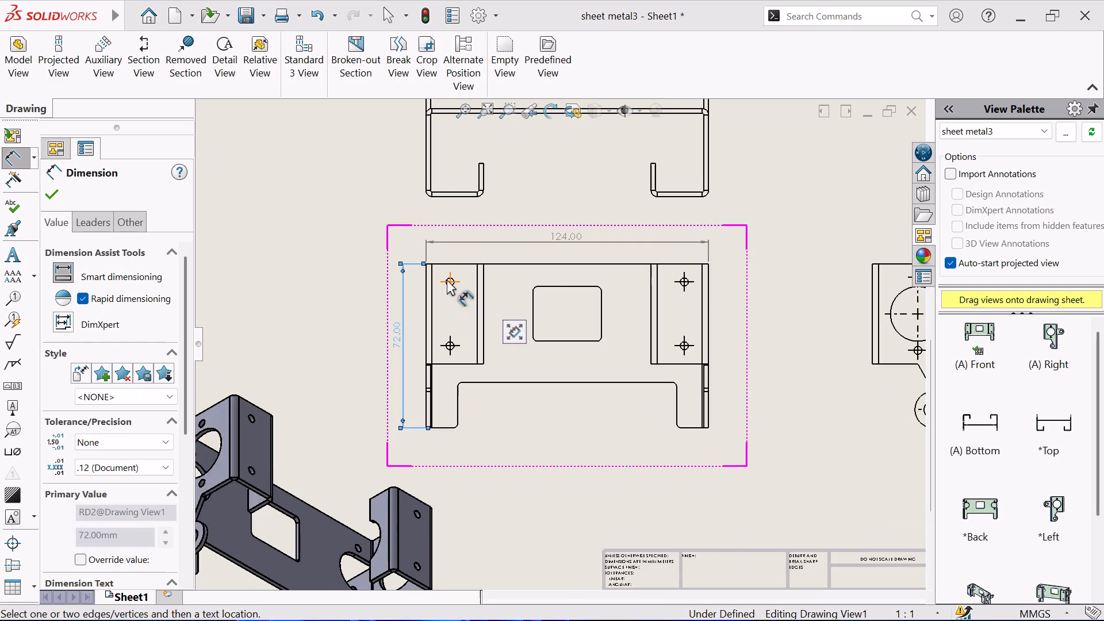
click(459, 290)
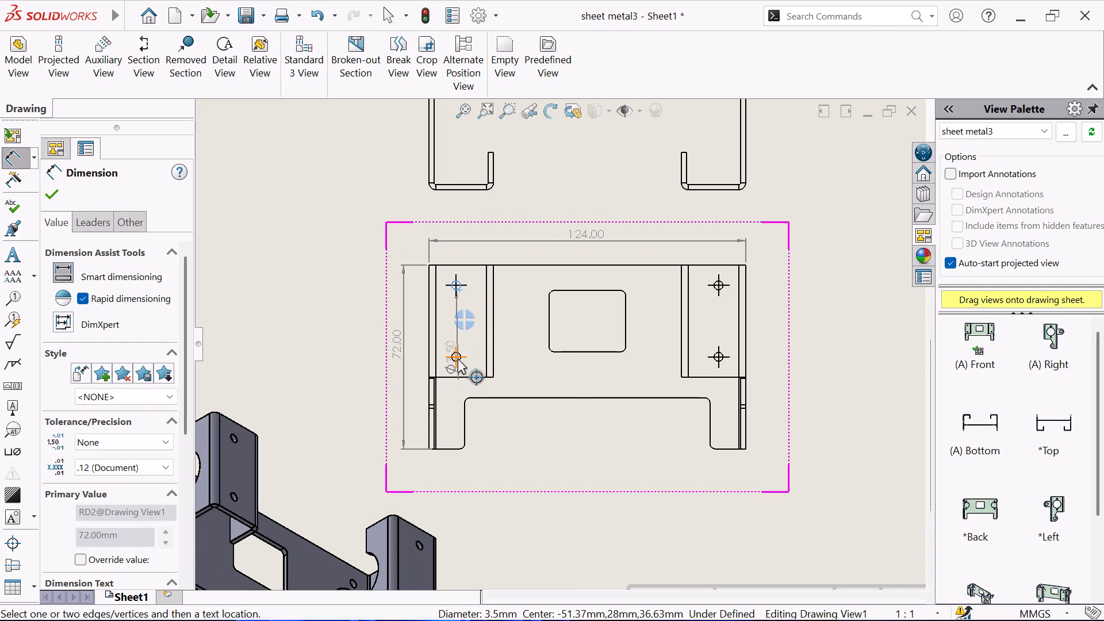
scroll(463, 354, down, 2)
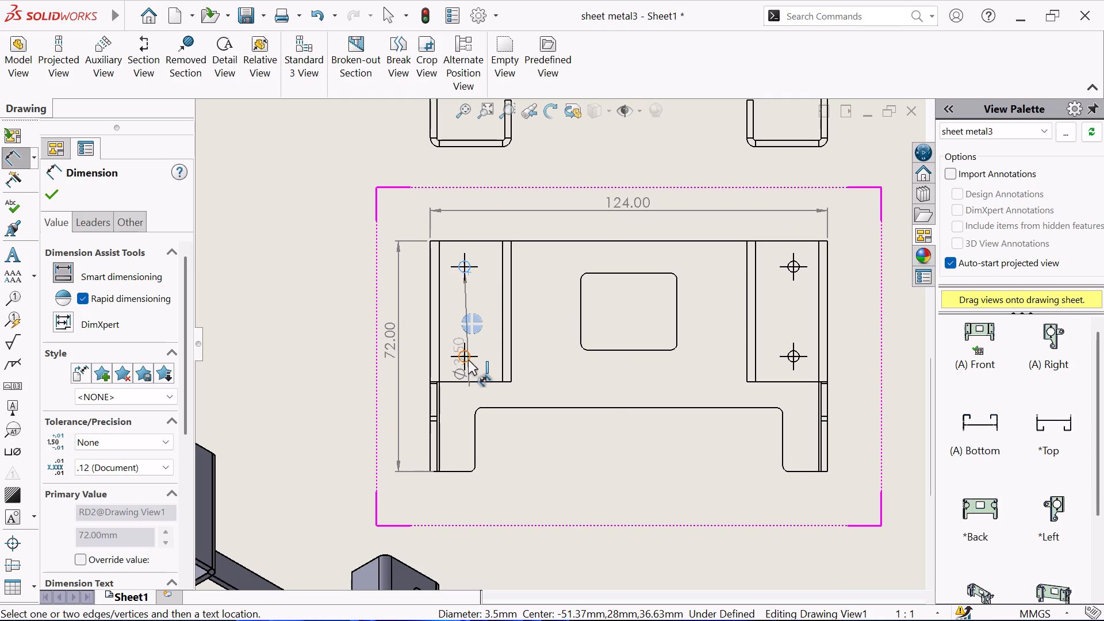
click(469, 361)
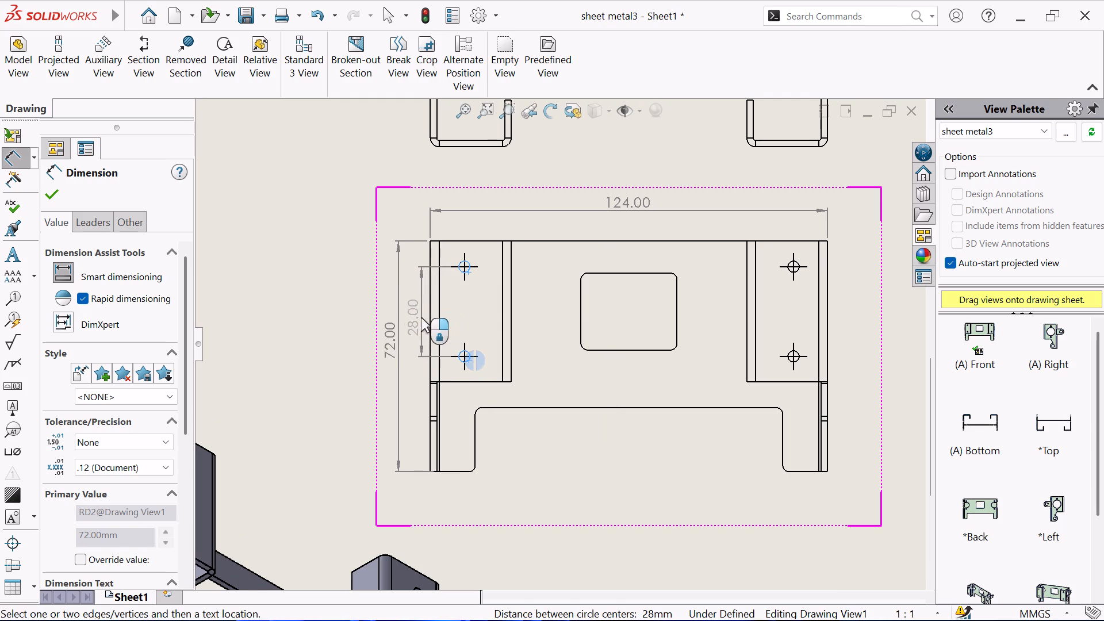
click(417, 317)
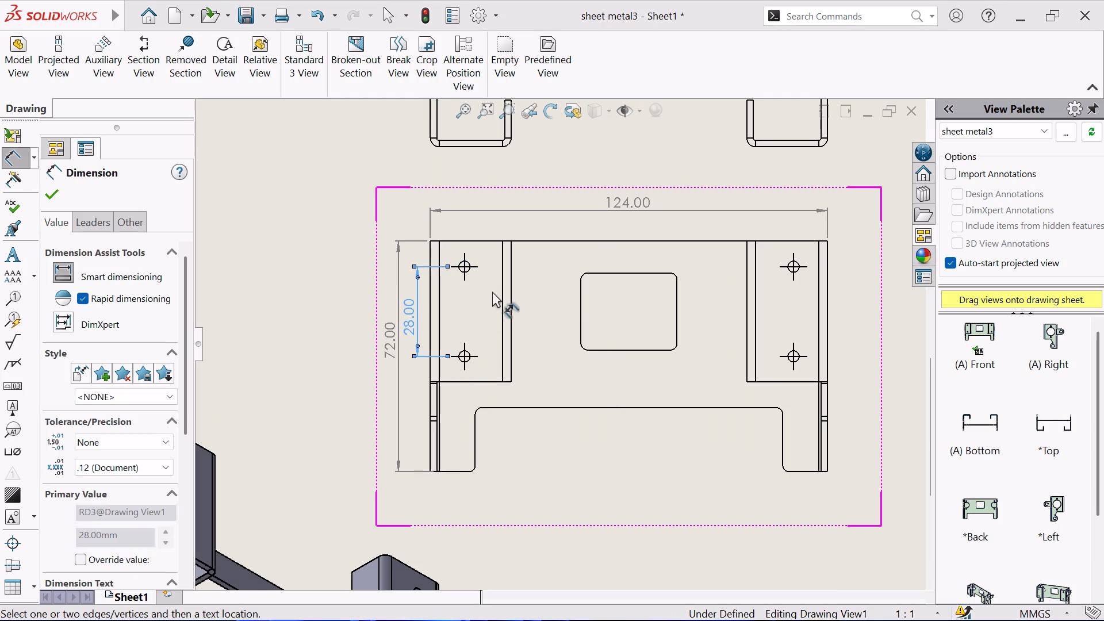
click(472, 241)
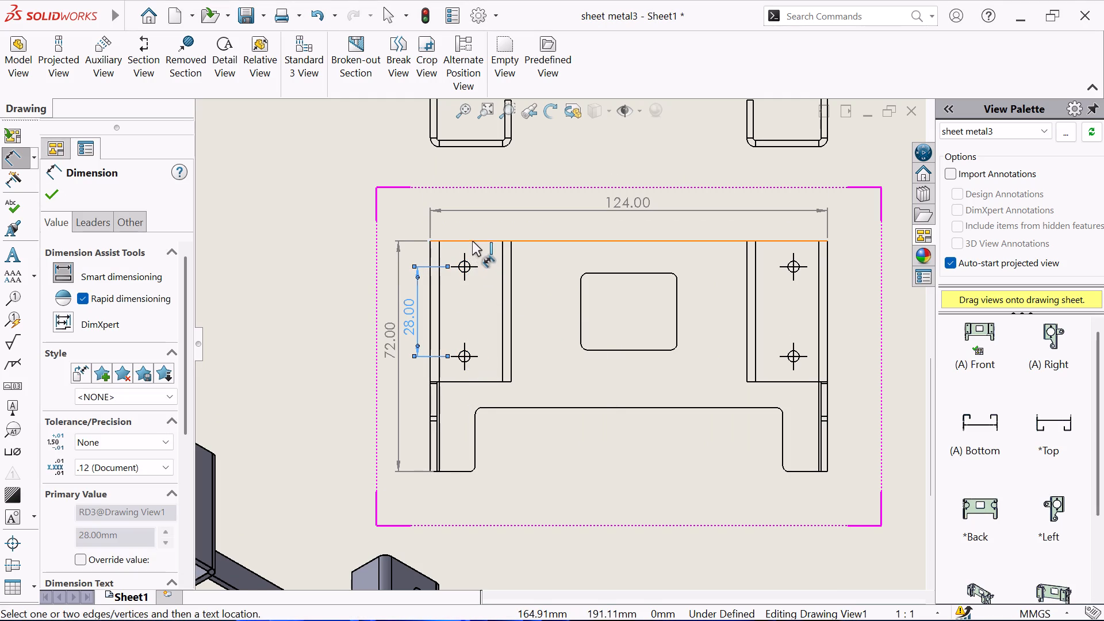
click(469, 262)
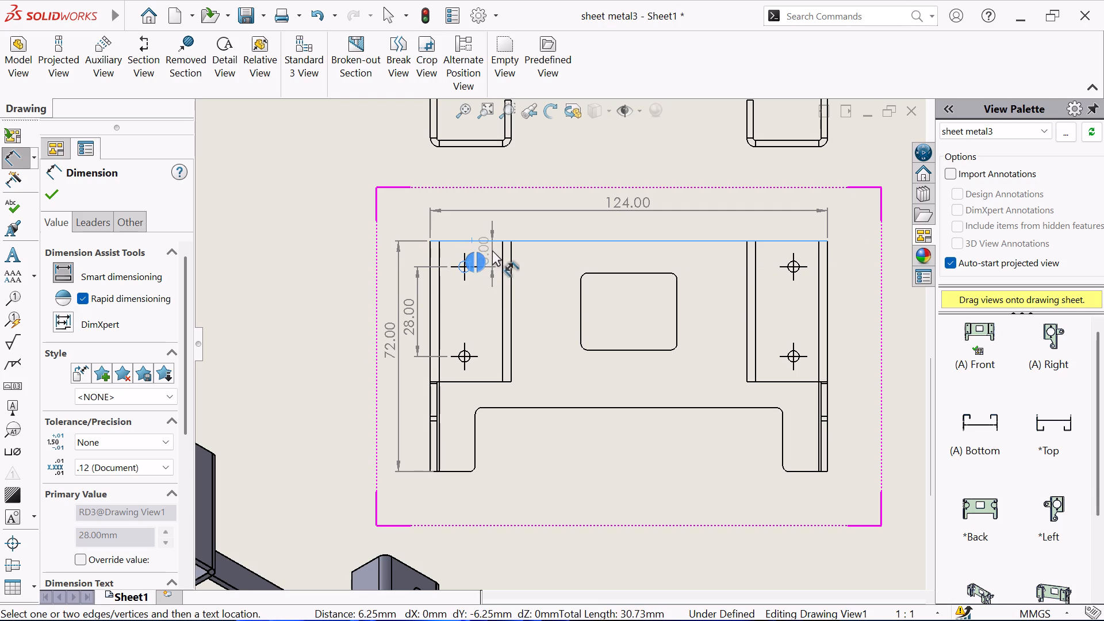
click(526, 255)
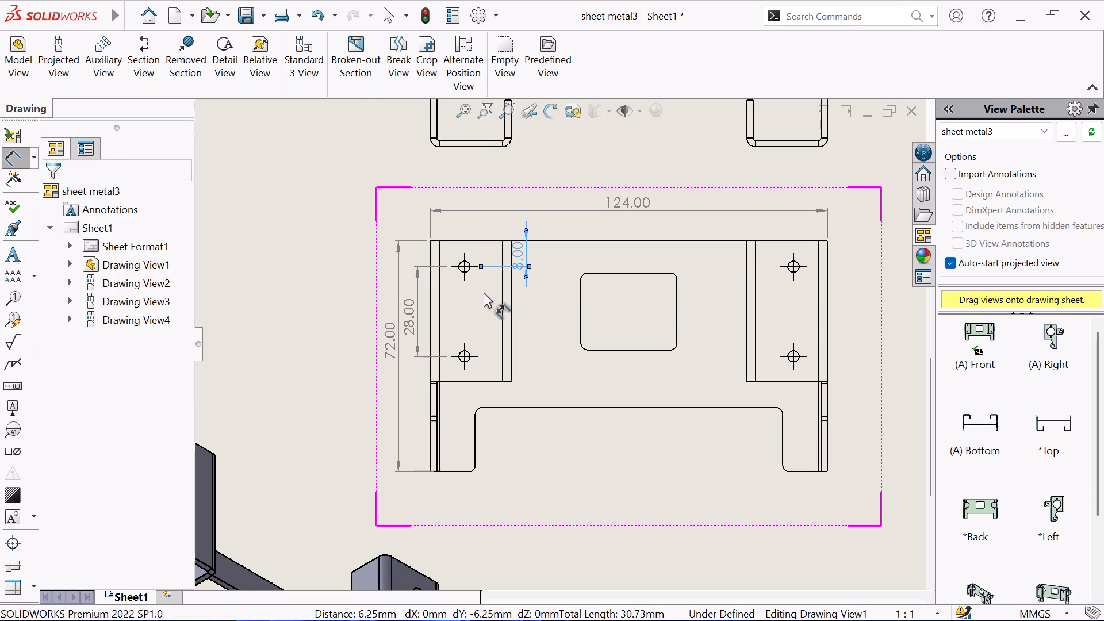
Dimension the width of the central rectangular cutout in the front view, placing it above the cutout.
click(580, 289)
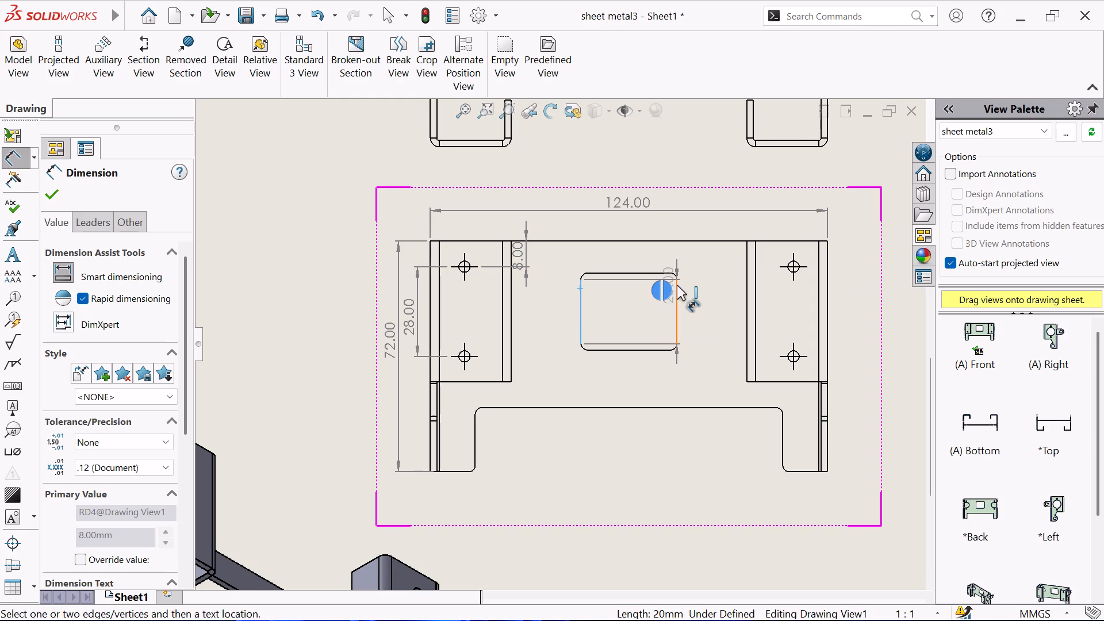
click(677, 285)
click(637, 260)
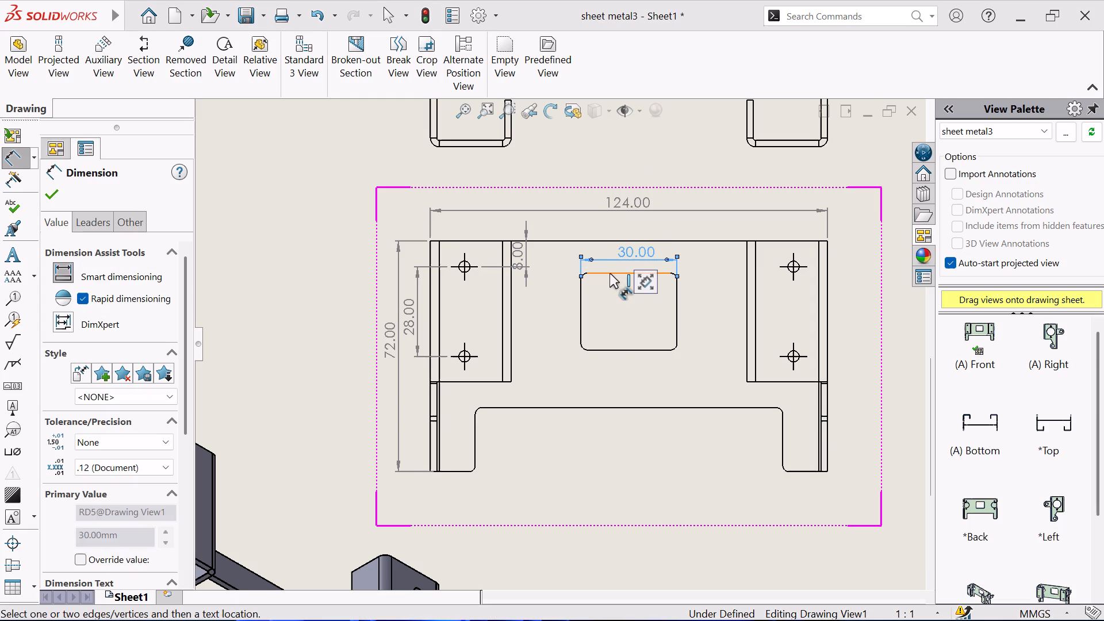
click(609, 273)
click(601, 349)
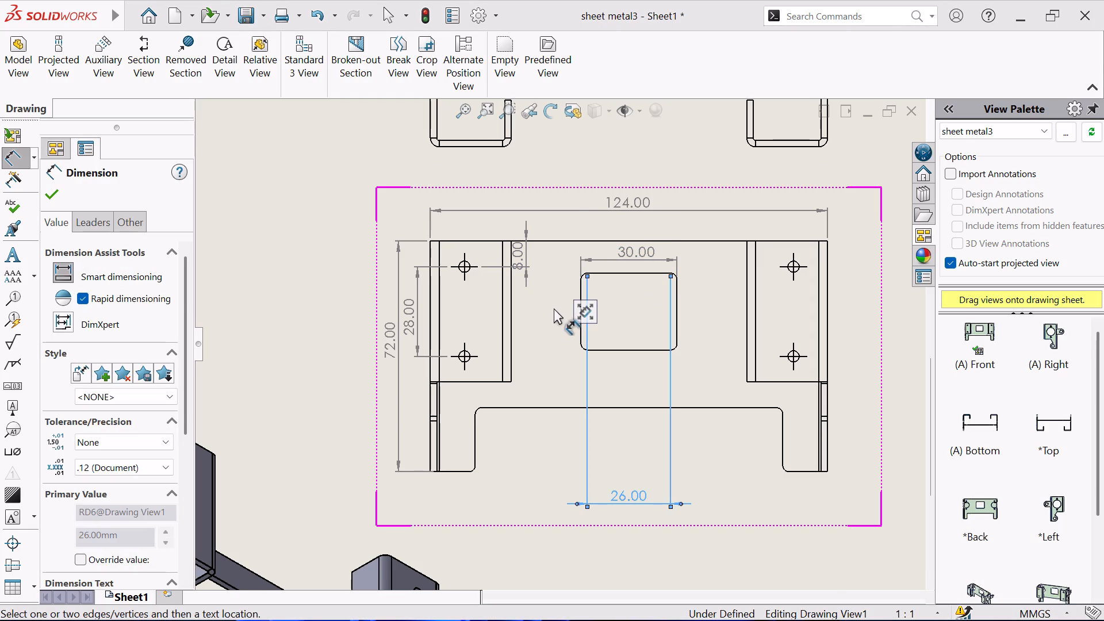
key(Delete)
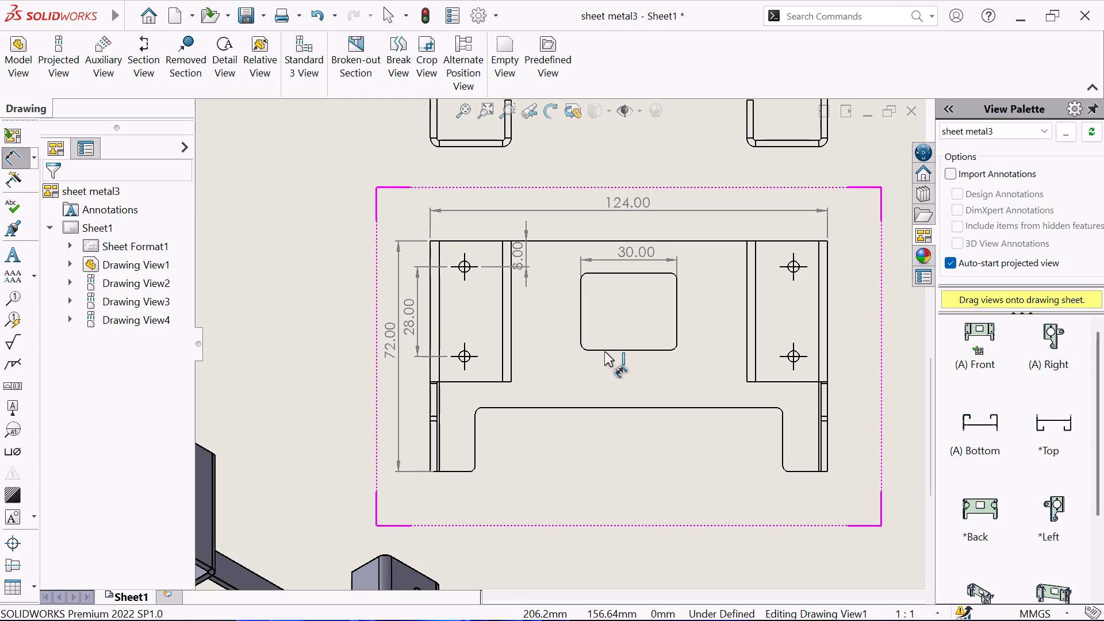
Dimension the height of the central cutout between its horizontal edges, placing it at the cutout's left side.
click(605, 350)
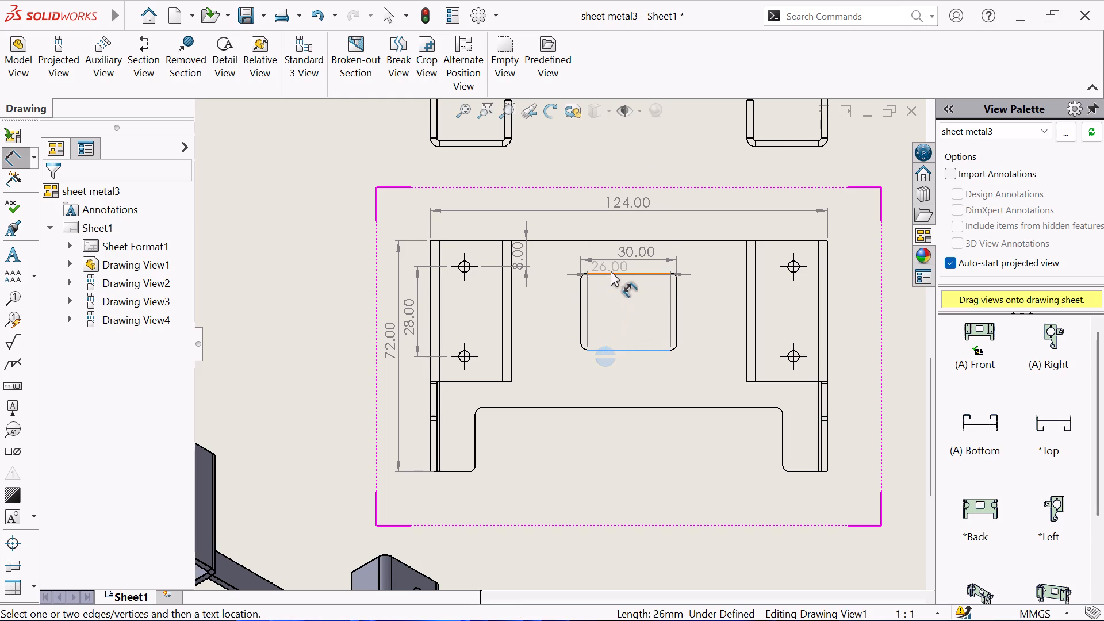
click(611, 273)
click(552, 301)
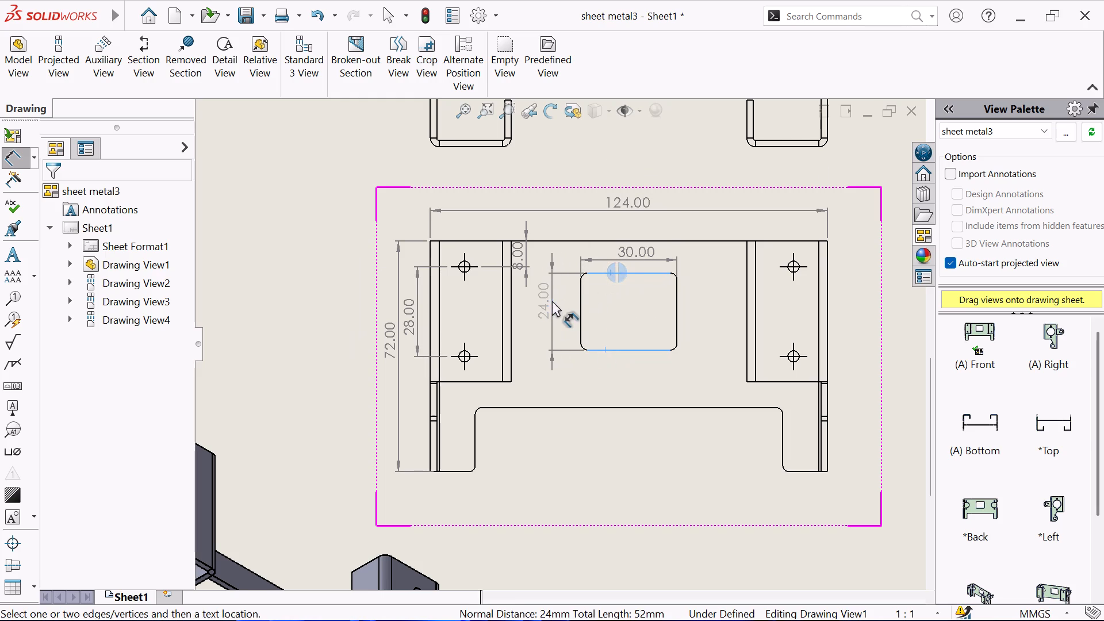
scroll(678, 288, down, 2)
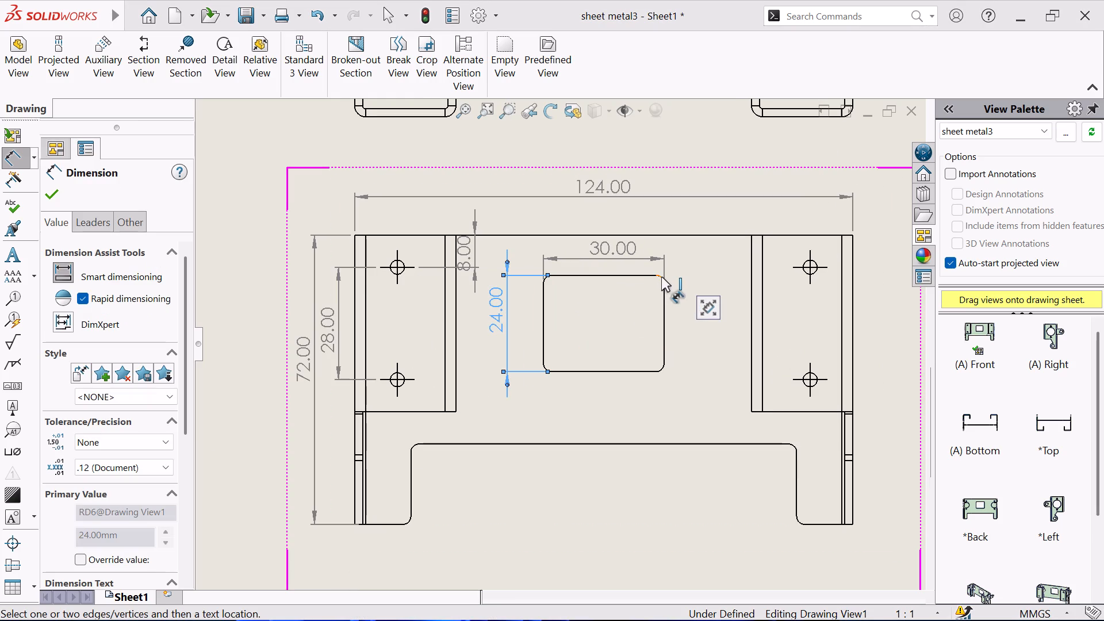
Dimension the corner radius of the central cutout in the front view, placing it outside the cutout's upper-right corner.
click(661, 277)
click(711, 264)
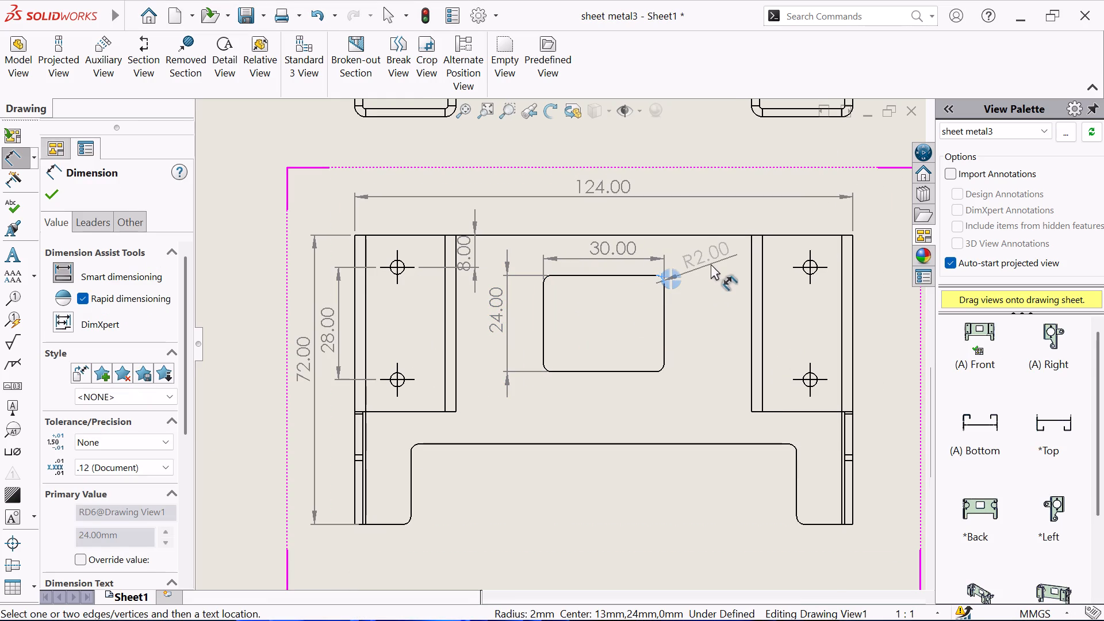
Dimension the length of the bottom notch's horizontal edge and the width of the left leg in the front view.
scroll(640, 347, up, 3)
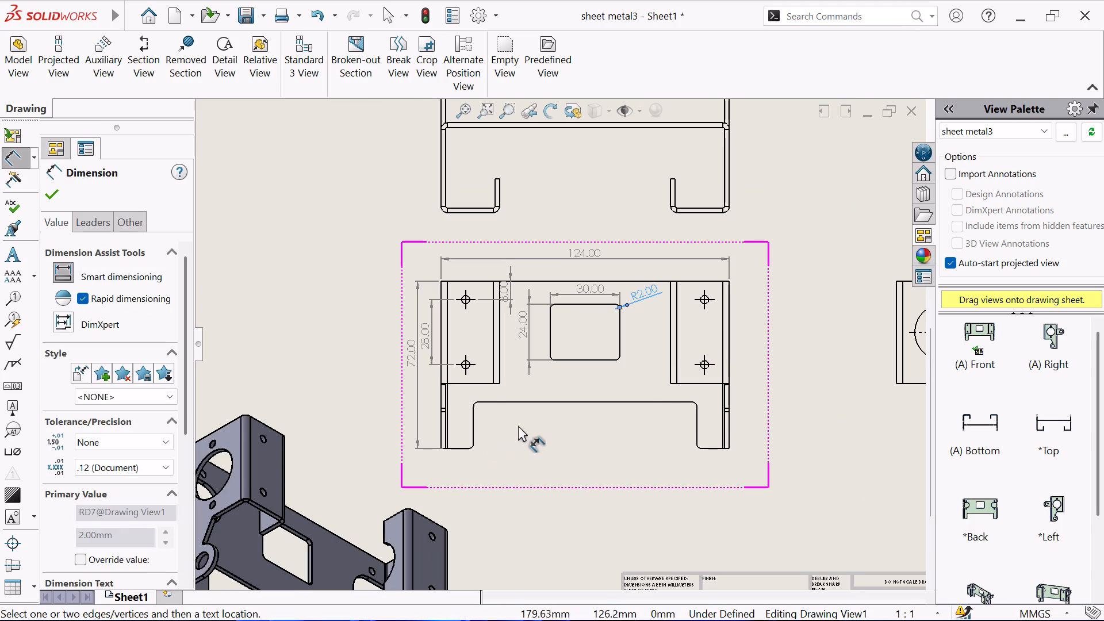
click(545, 401)
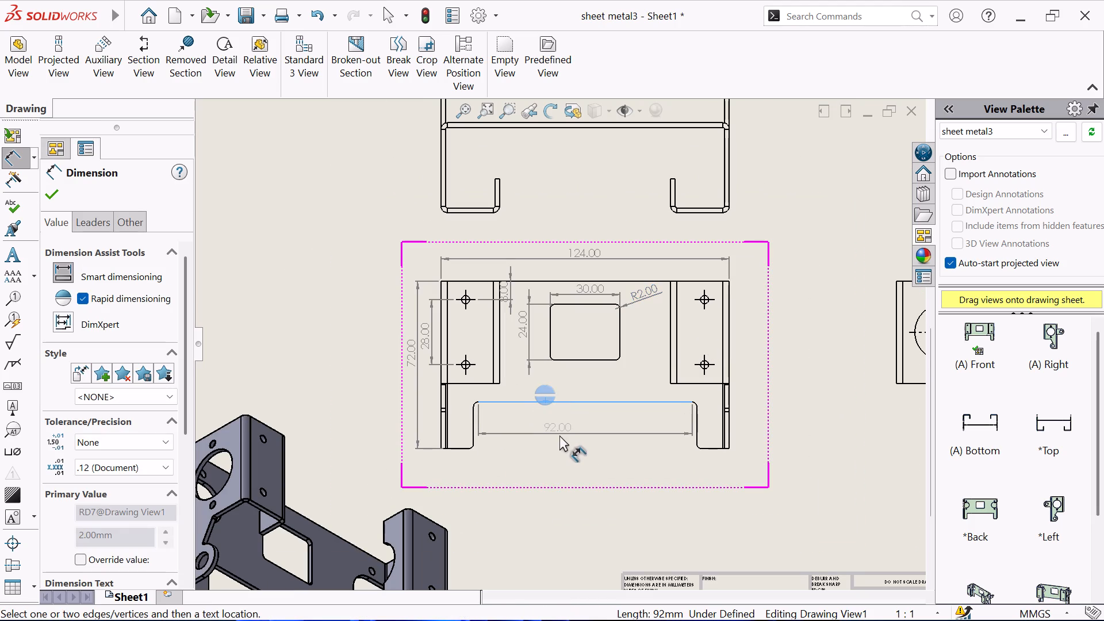
click(566, 436)
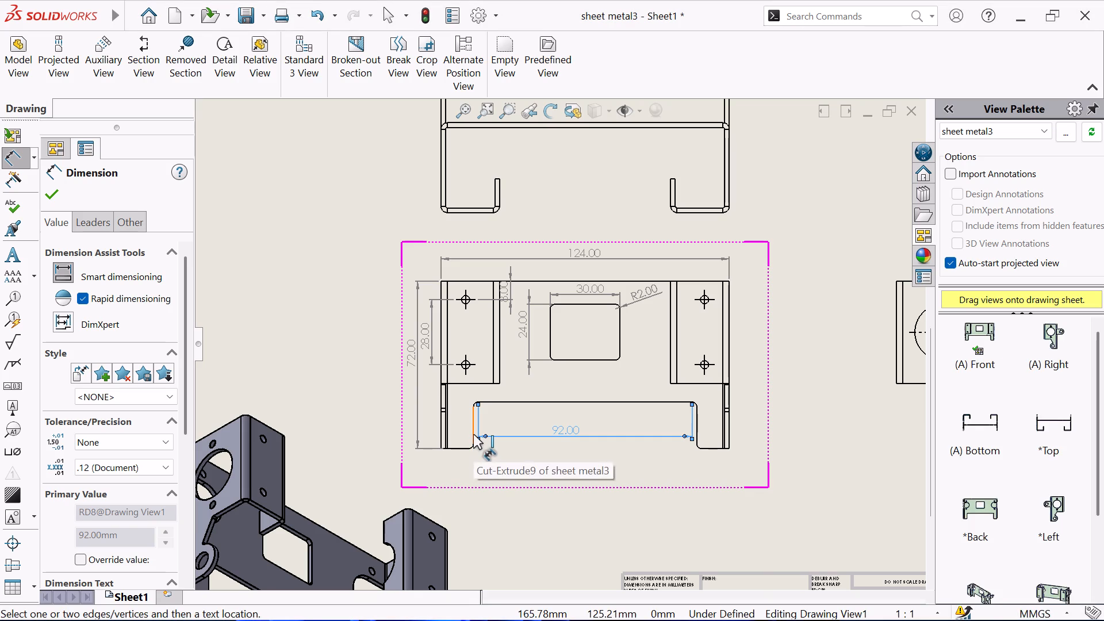
click(440, 430)
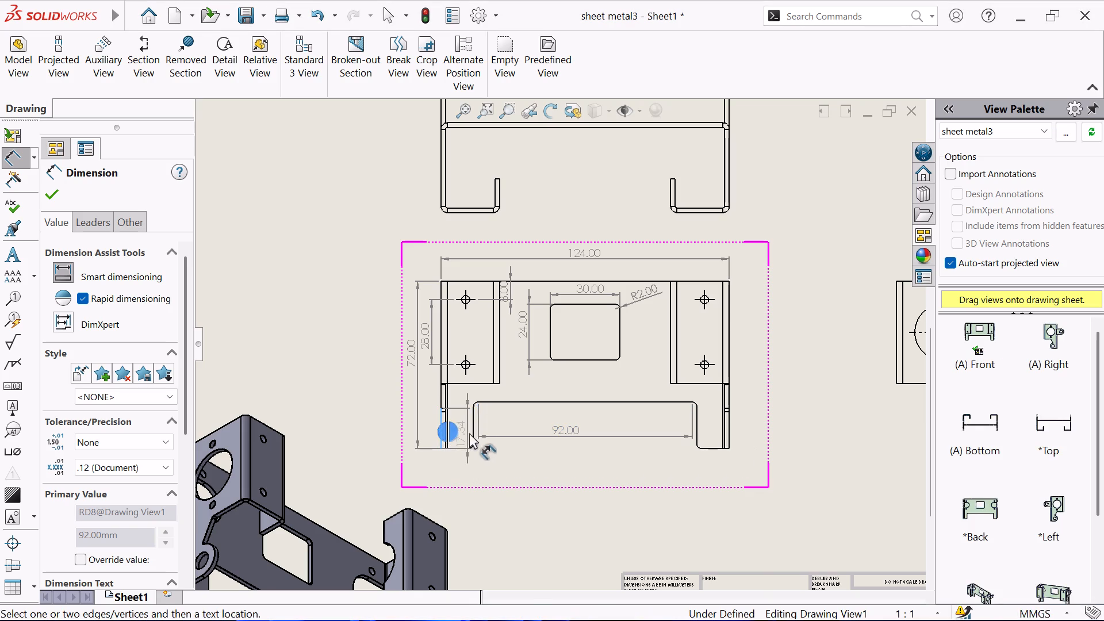
click(473, 422)
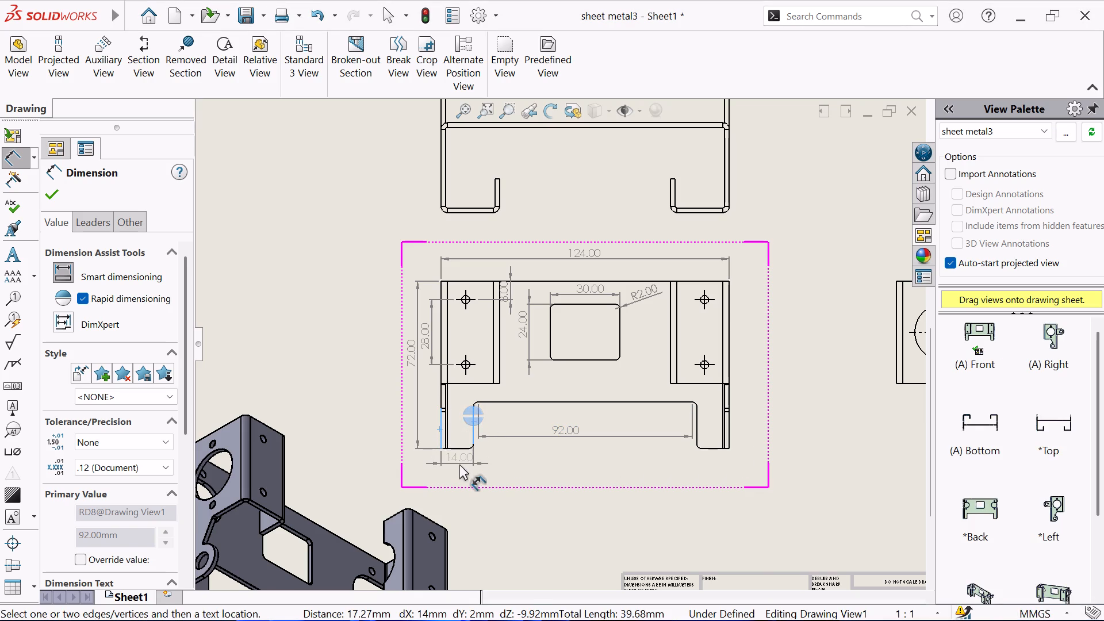
click(458, 467)
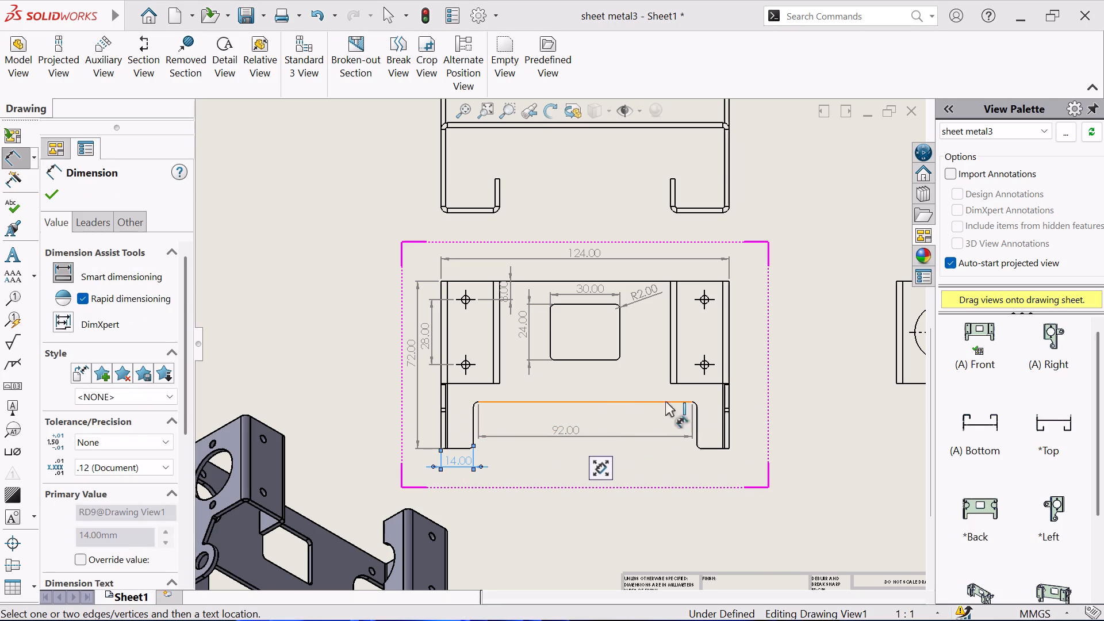
Dimension the diameter of the large hole in the right view, placing the text above that view.
scroll(748, 377, up, 4)
scroll(764, 355, down, 4)
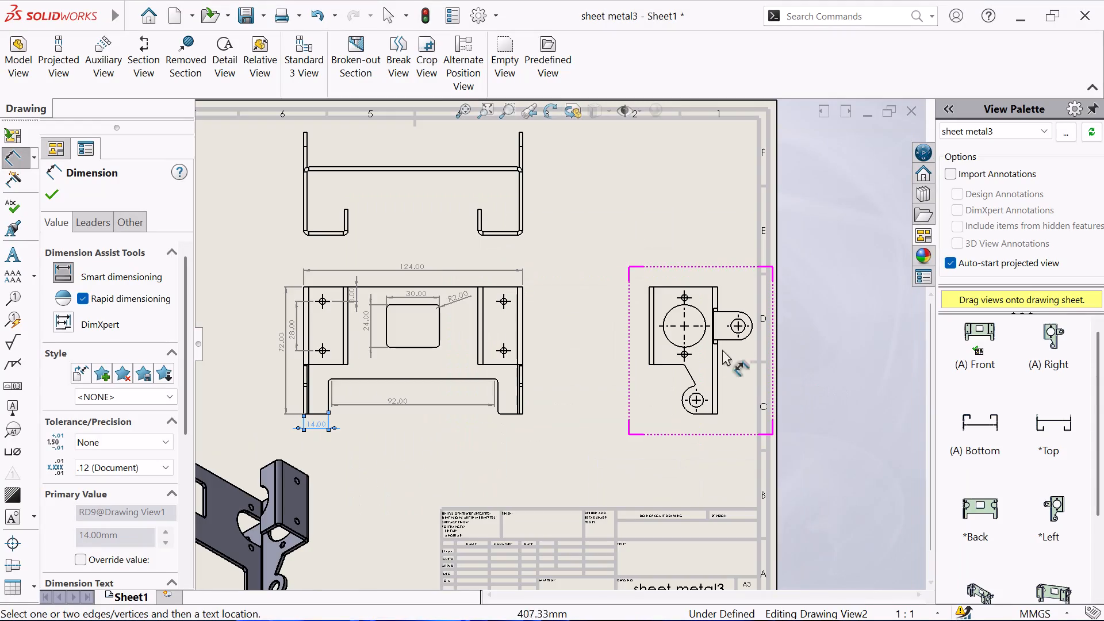
scroll(664, 335, down, 2)
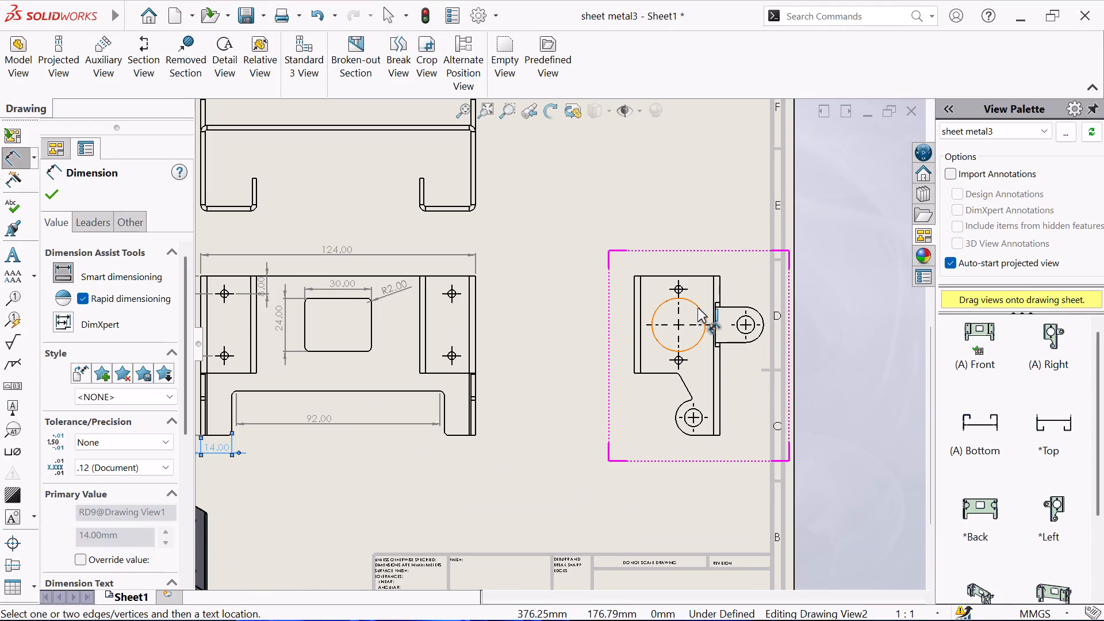
click(697, 308)
click(720, 206)
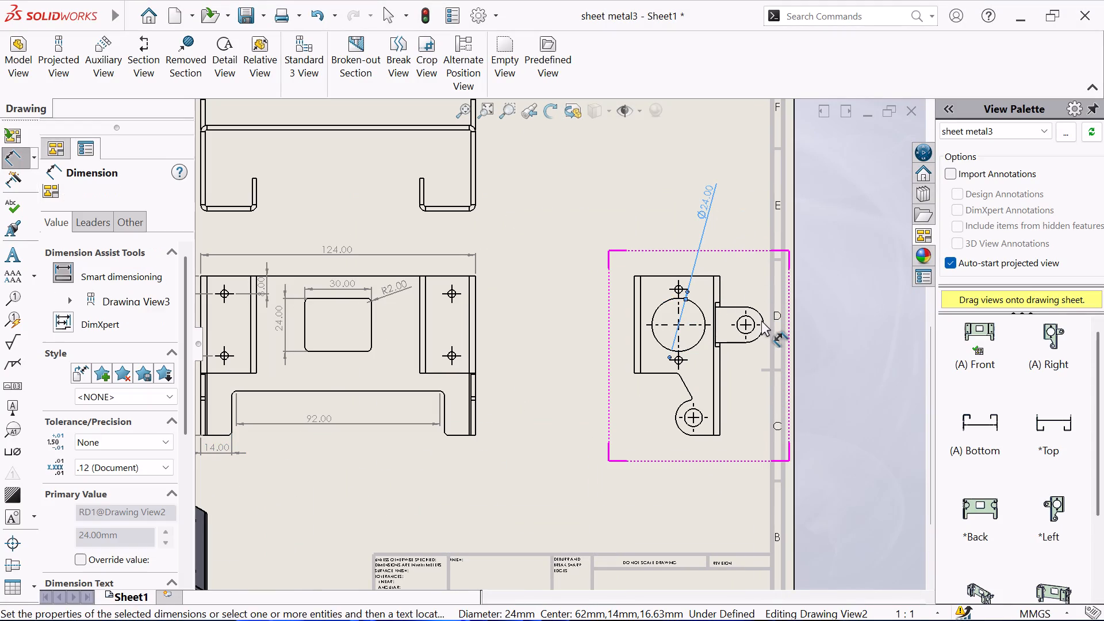
Dimension the protruding side tab's rounded-end radius and its hole diameter in the right view, placing both above the tab.
click(762, 314)
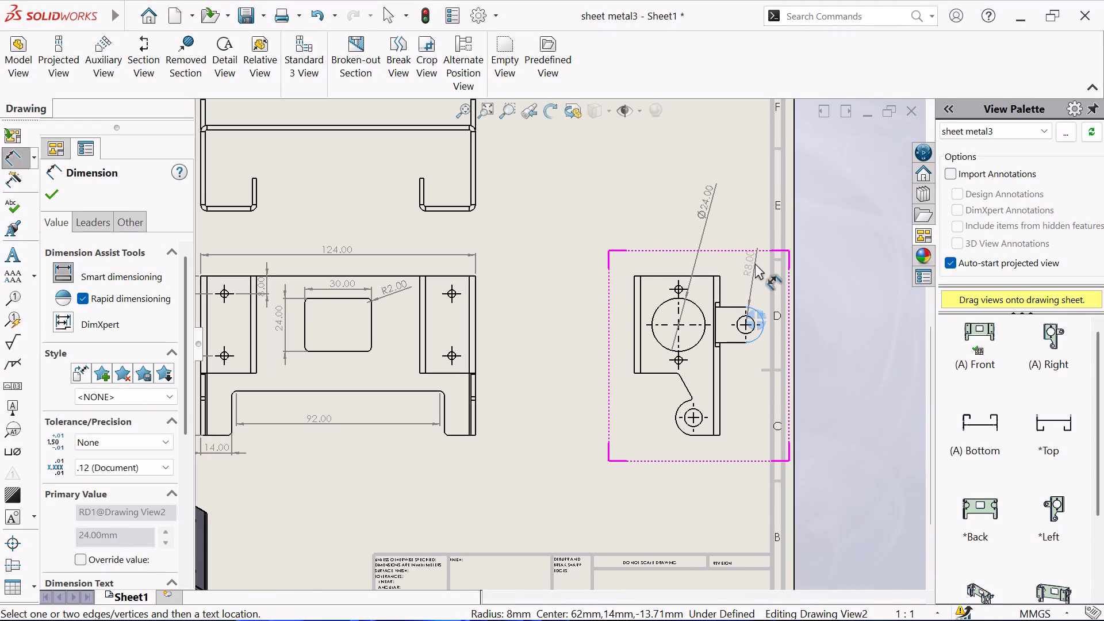
click(755, 263)
scroll(758, 331, down, 2)
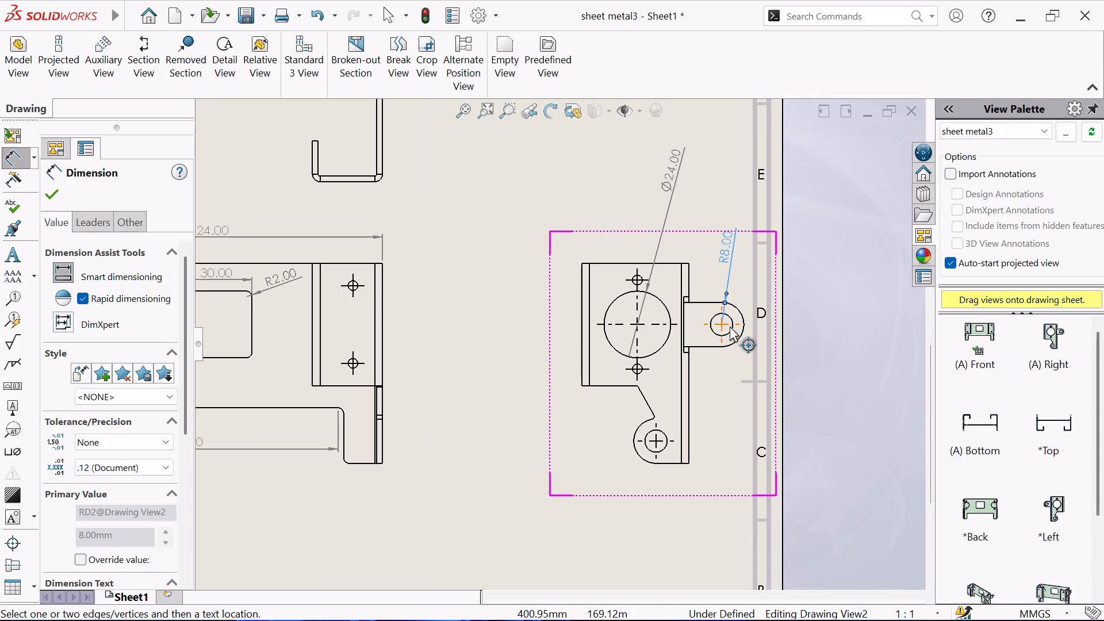
click(731, 329)
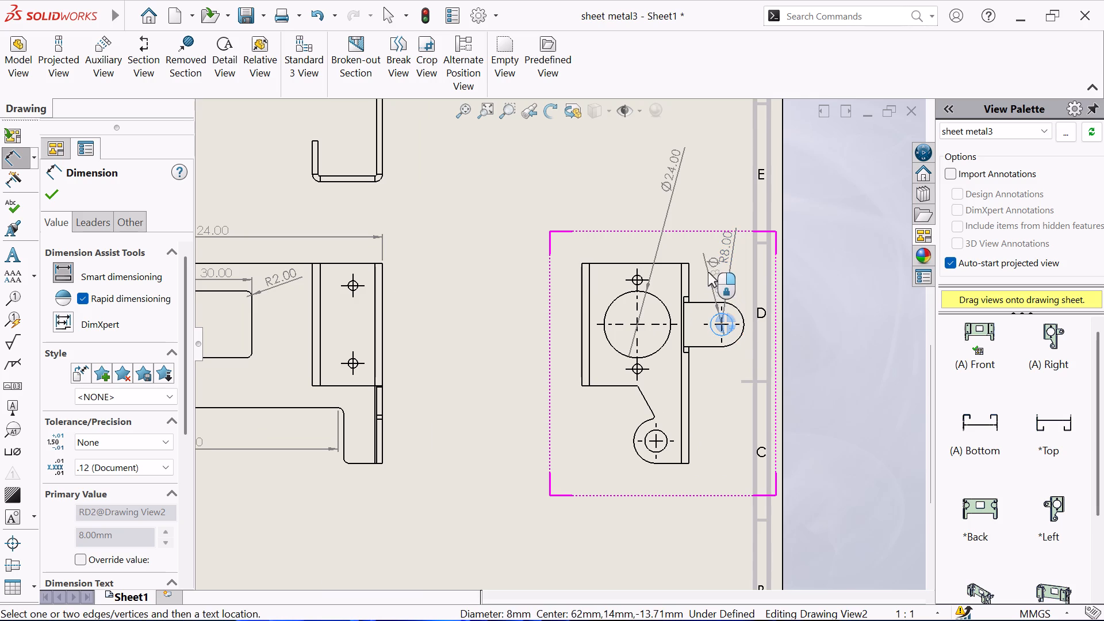
click(702, 240)
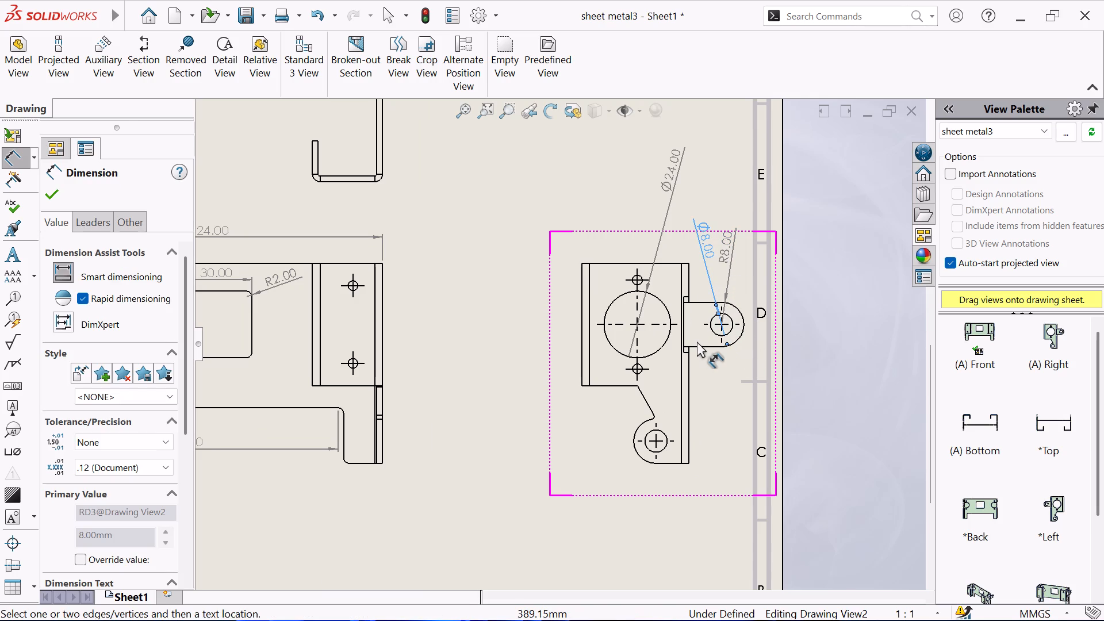
Dimension the lower lug's outer radius and its hole diameter in the right view, placing both to the left of the lug.
scroll(646, 288, down, 1)
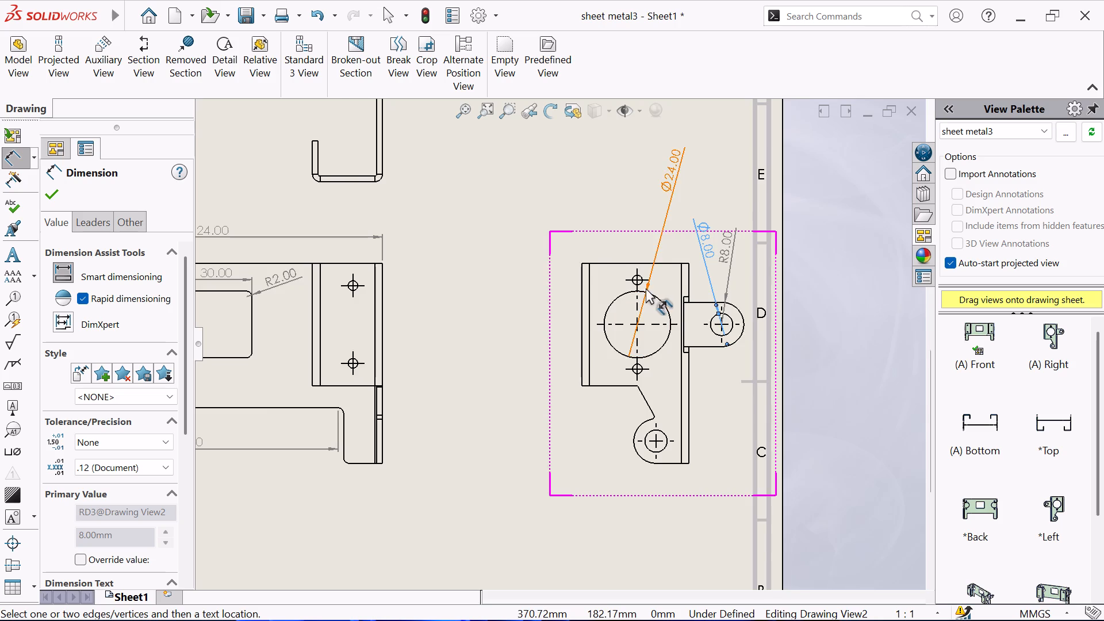
scroll(646, 288, down, 1)
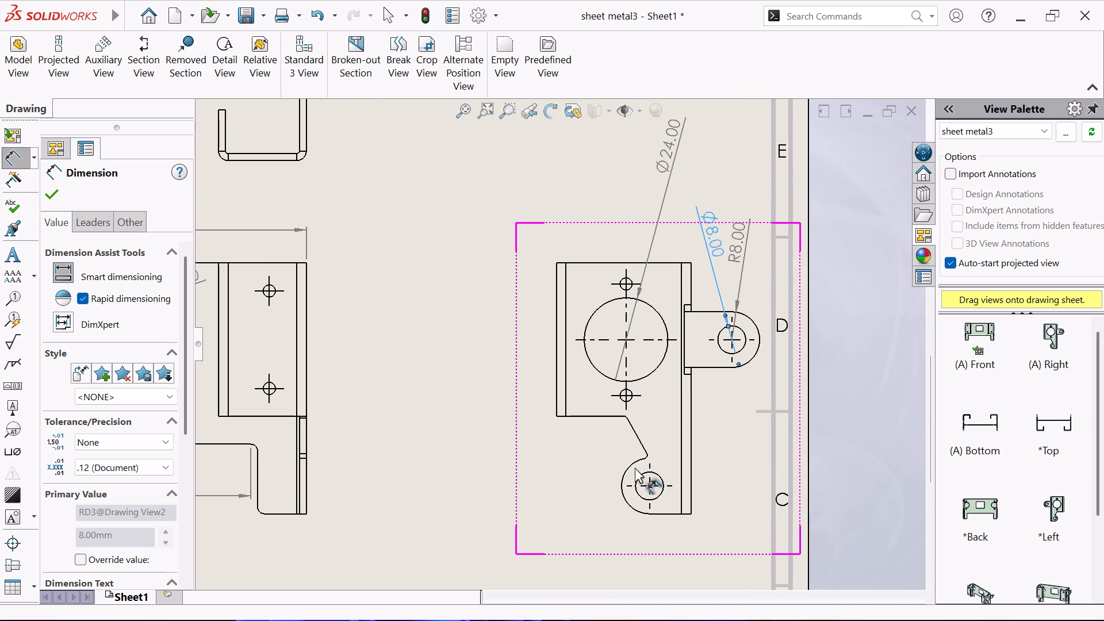
click(628, 469)
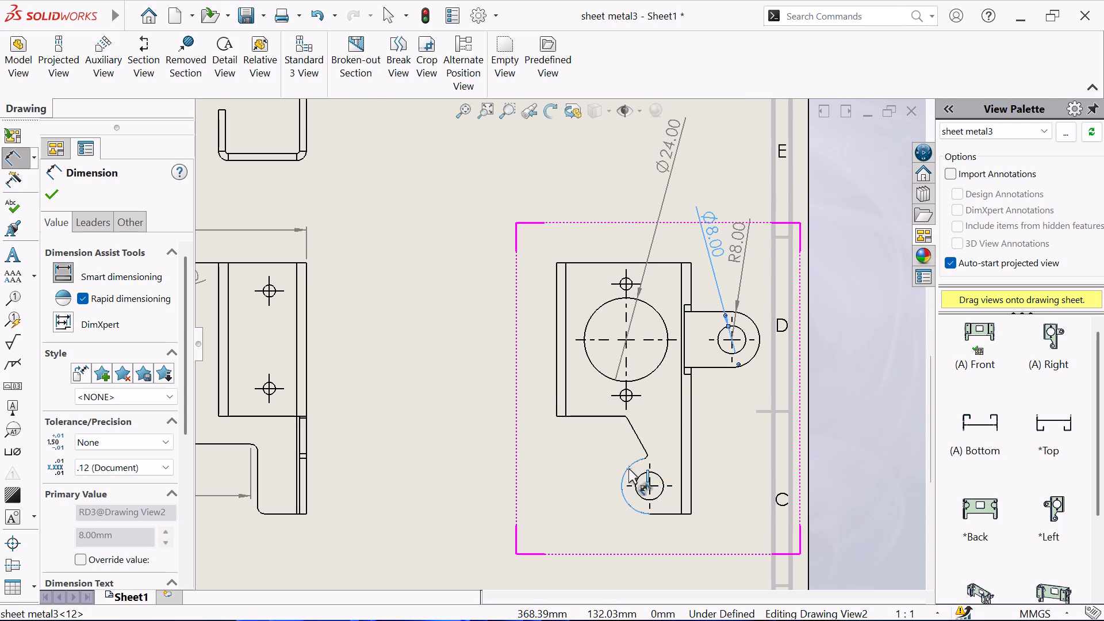
click(557, 474)
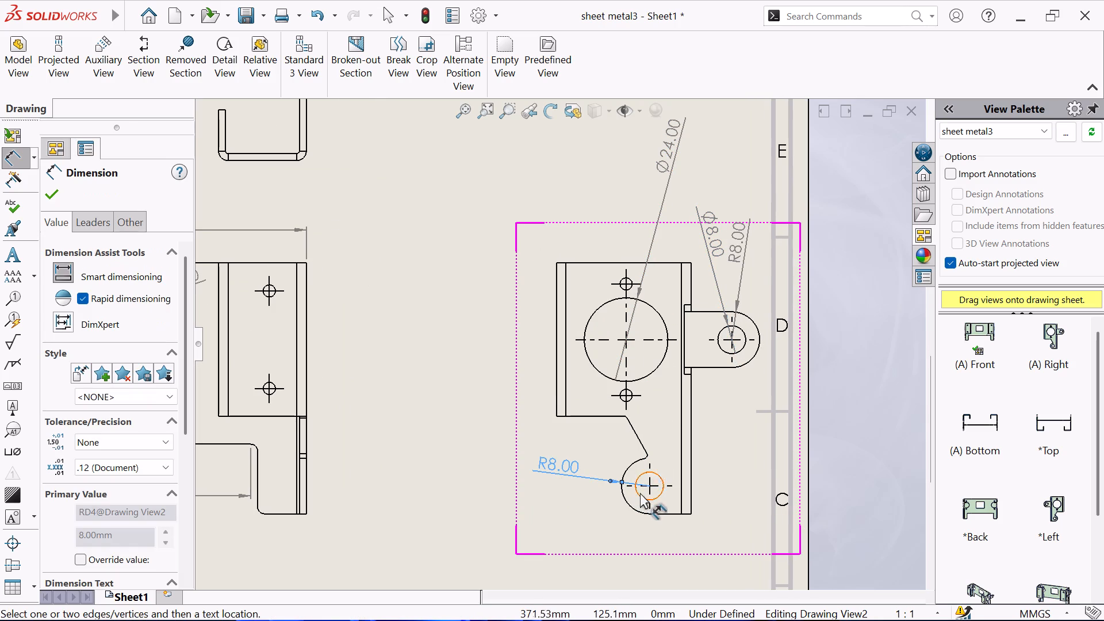
click(640, 494)
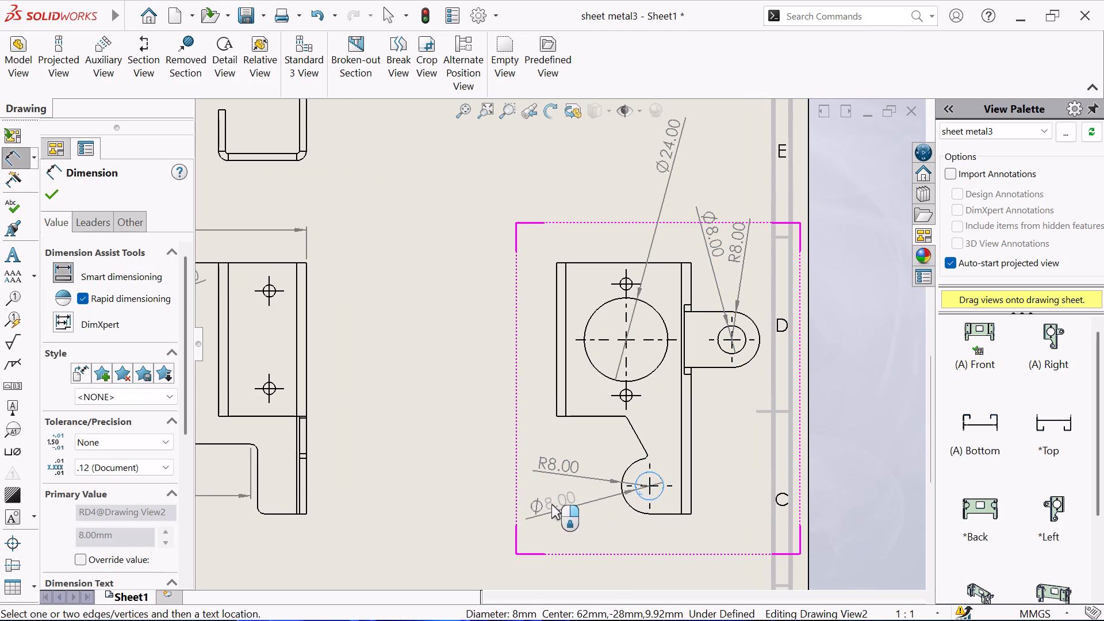
click(551, 504)
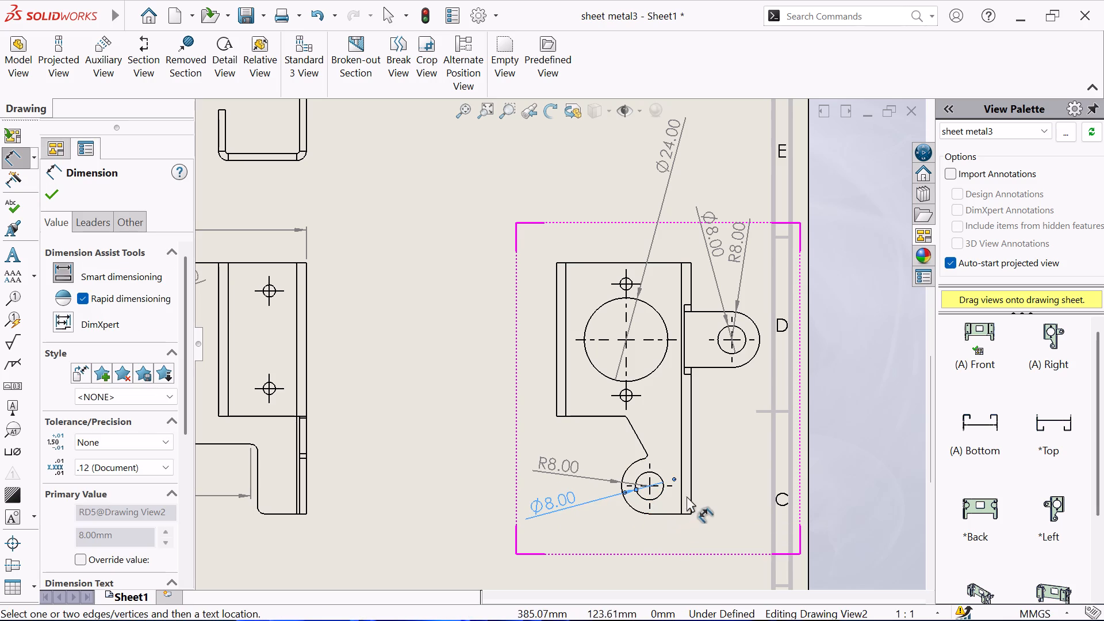
Dimension the horizontal distance from the lower lug's hole centre to the plate's outer vertical edge, placing it below the right view.
click(691, 465)
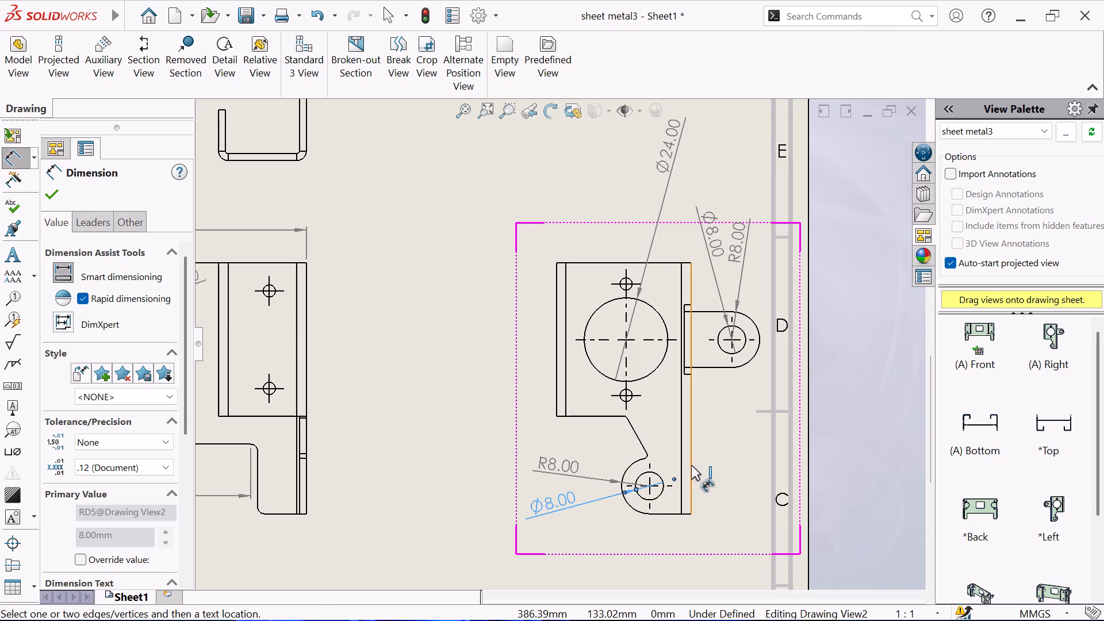
click(658, 496)
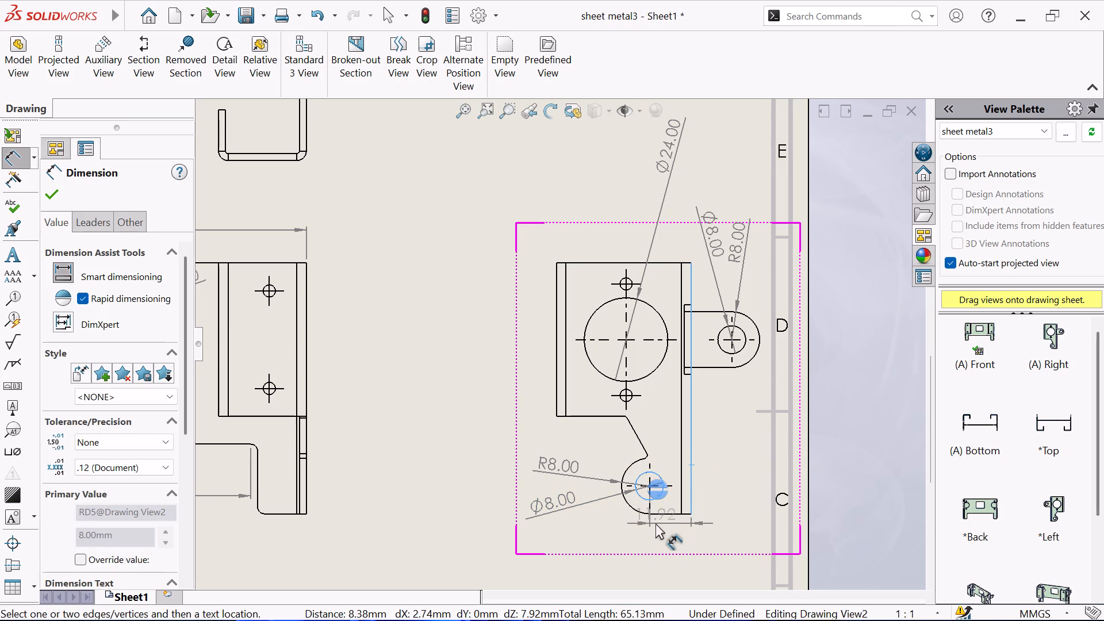
click(661, 534)
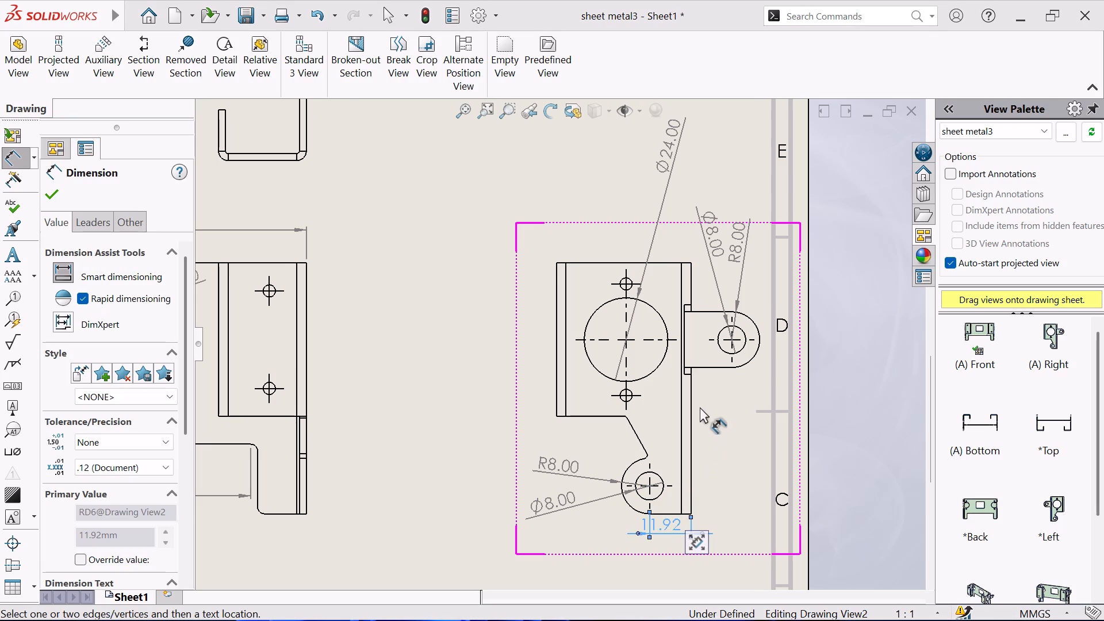
Dimension the horizontal distance from the side tab's bend edge to its rounded end's centre in the right view, placing it below the tab.
scroll(700, 407, up, 3)
scroll(454, 347, up, 3)
scroll(367, 371, up, 1)
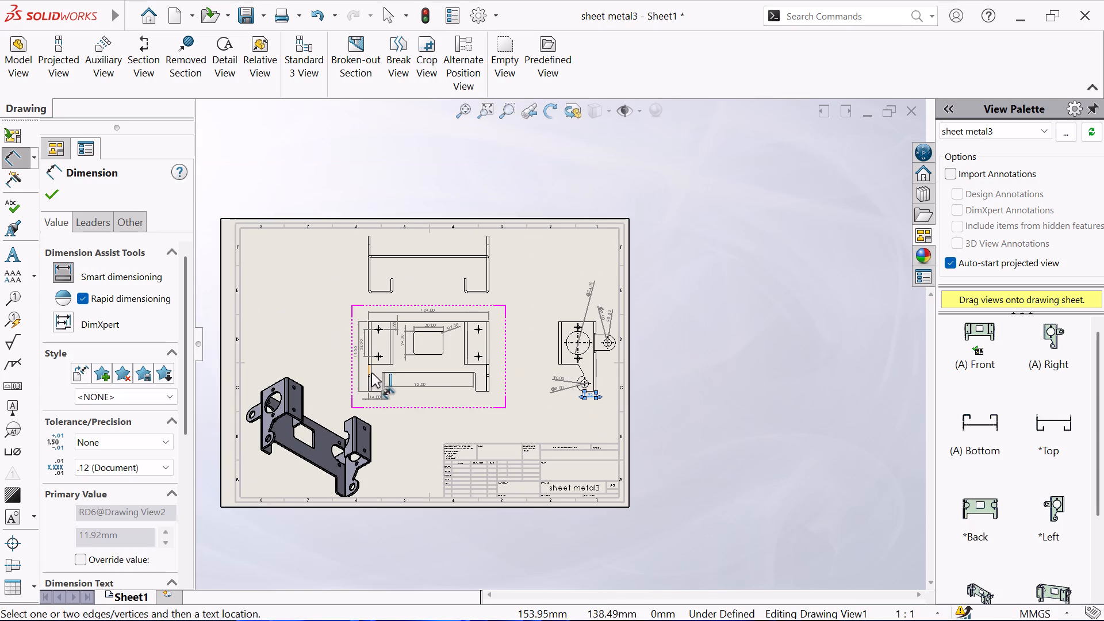
scroll(417, 328, down, 4)
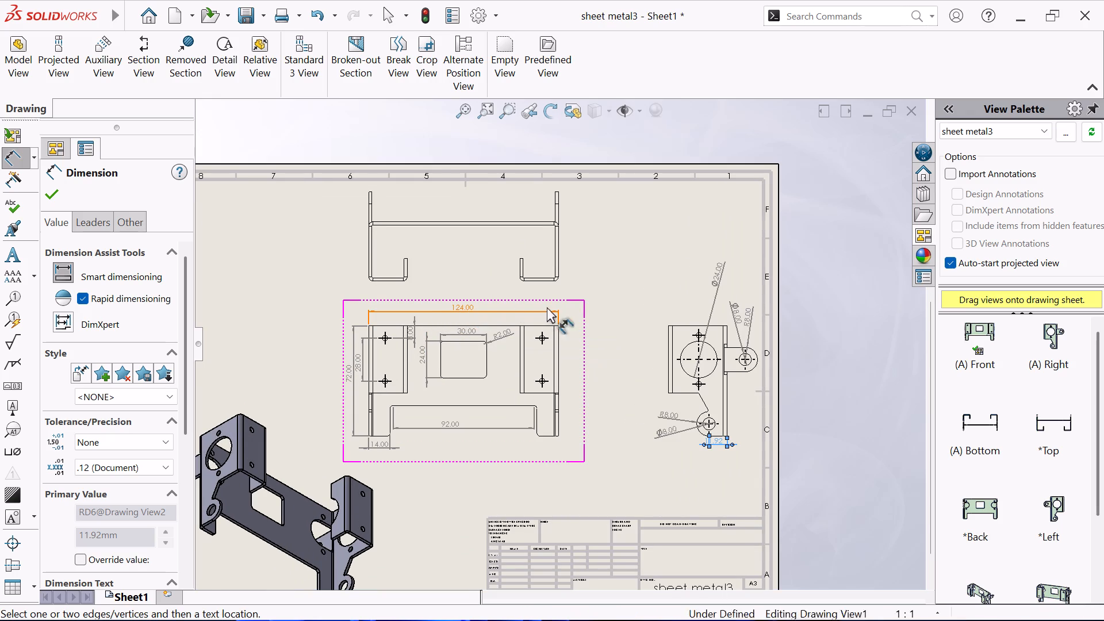
scroll(734, 359, down, 3)
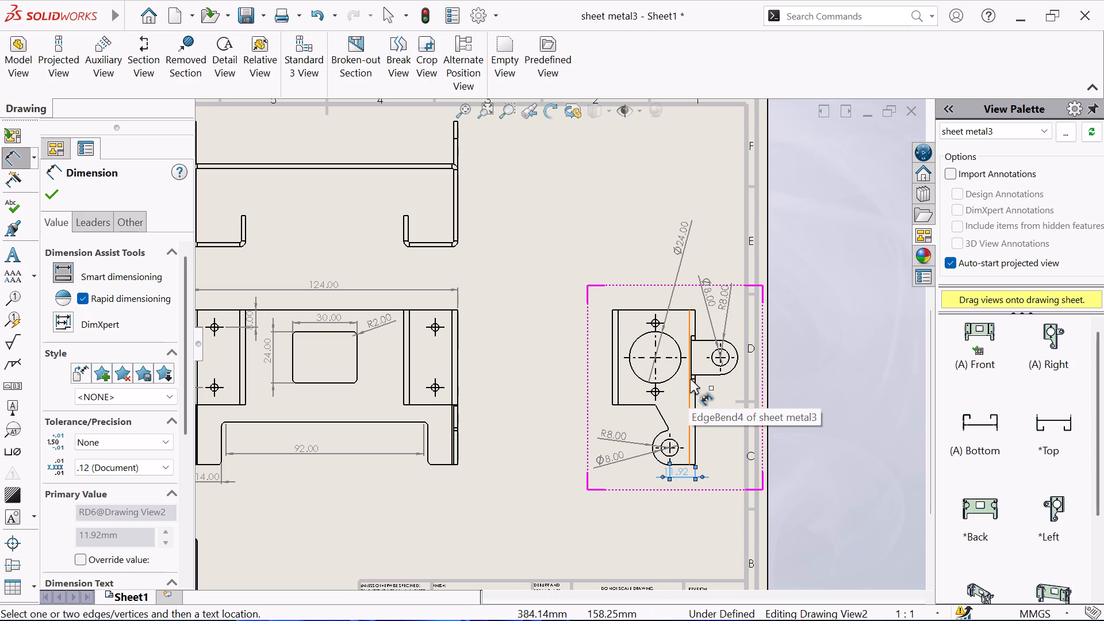
click(691, 370)
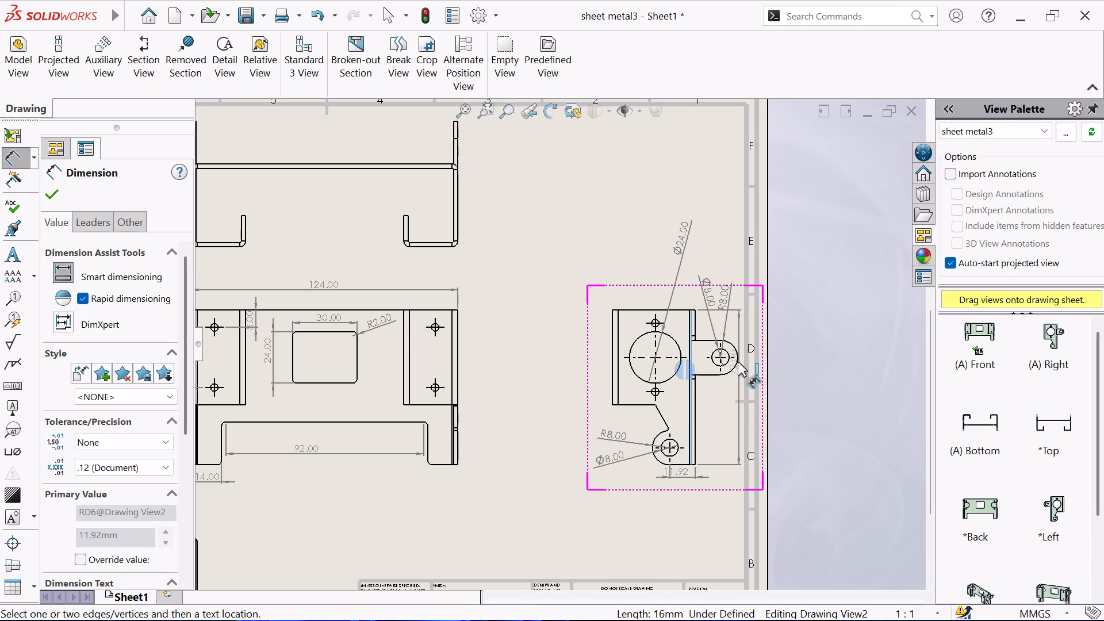
click(736, 361)
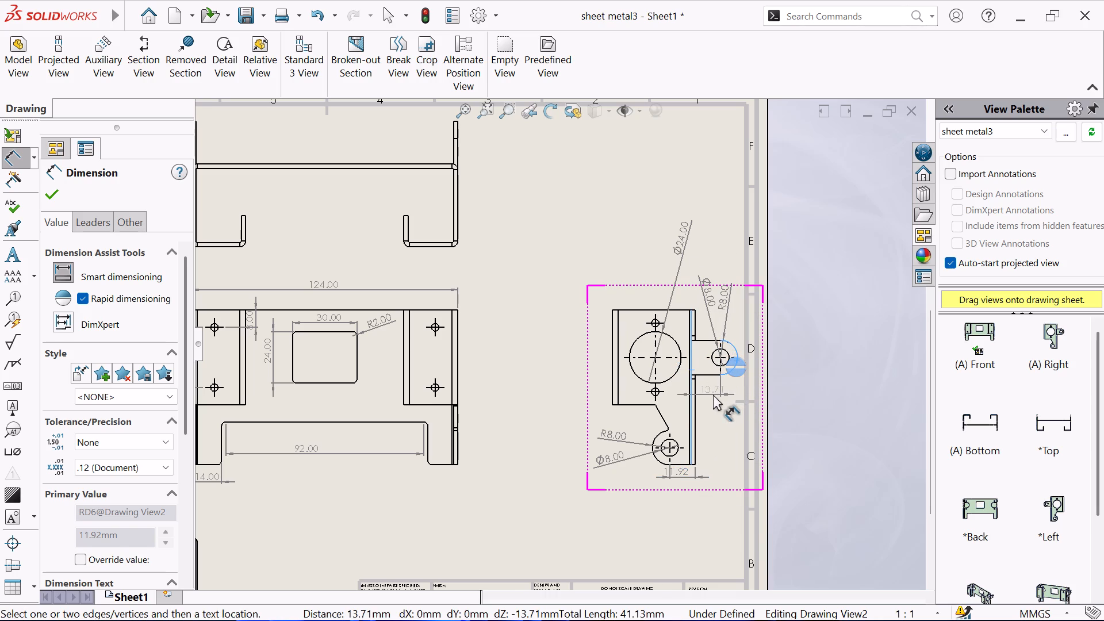
click(713, 394)
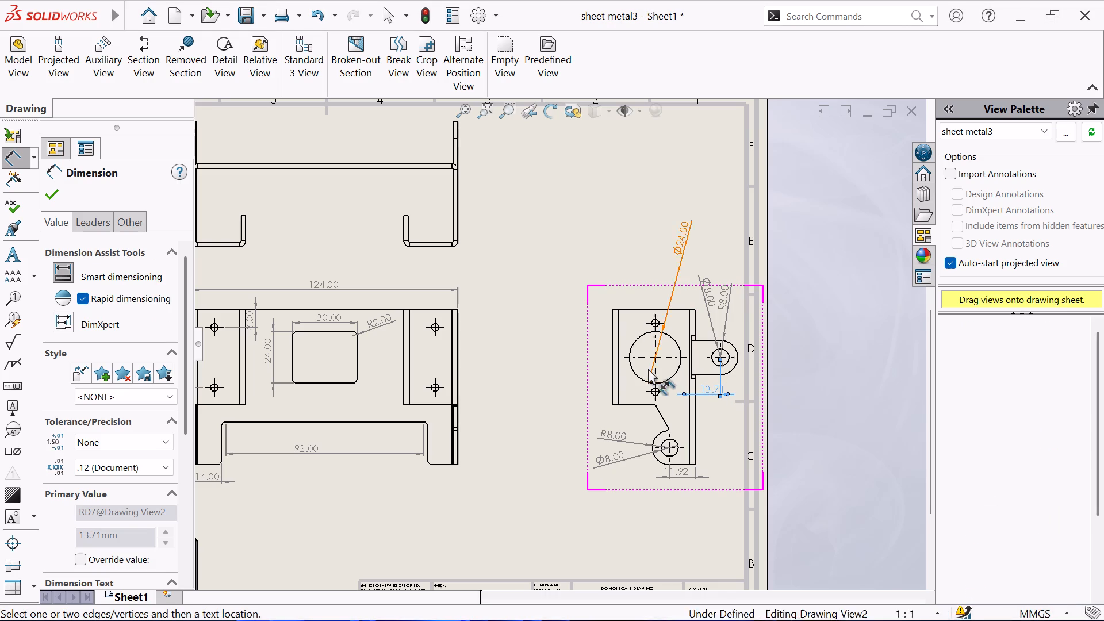
Dimension the side flange's top edge width above the right view and its left edge height beside that view.
click(634, 310)
click(652, 290)
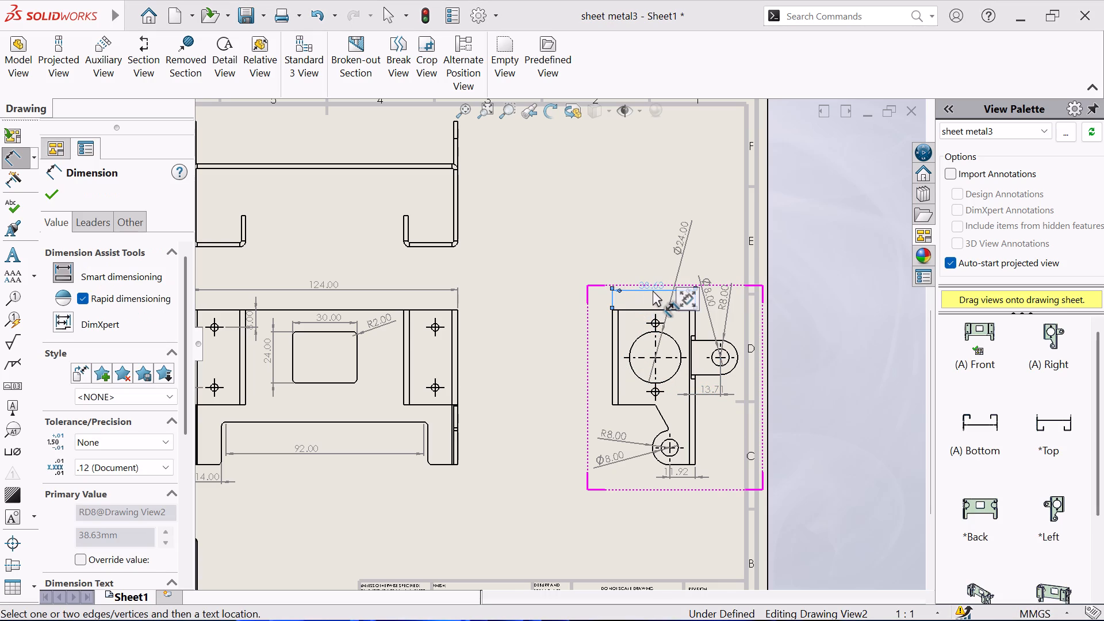
click(612, 371)
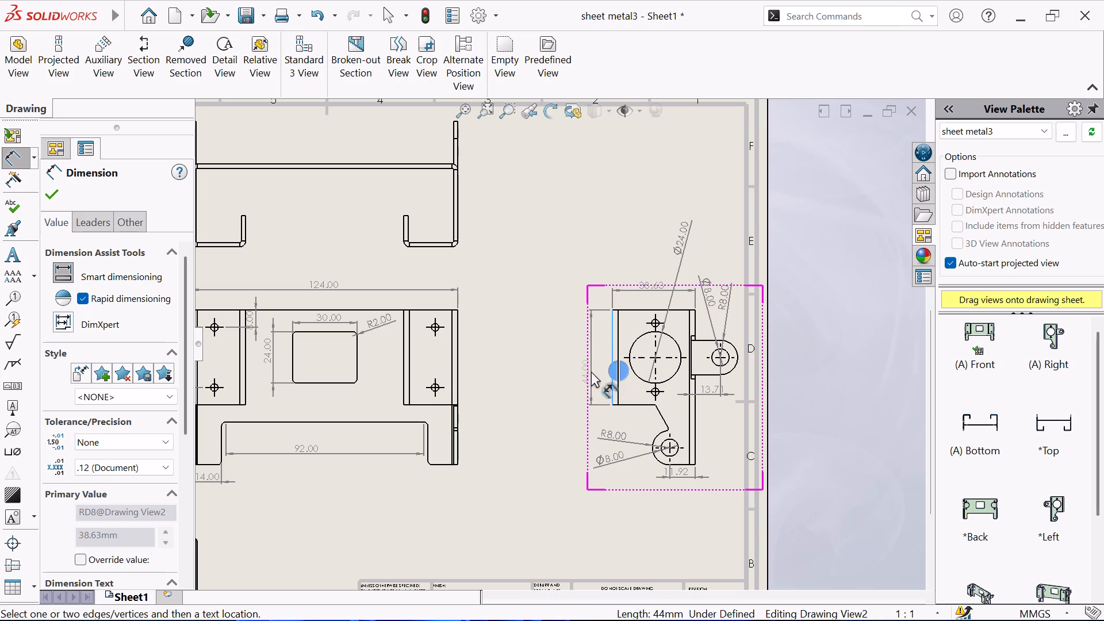
click(600, 354)
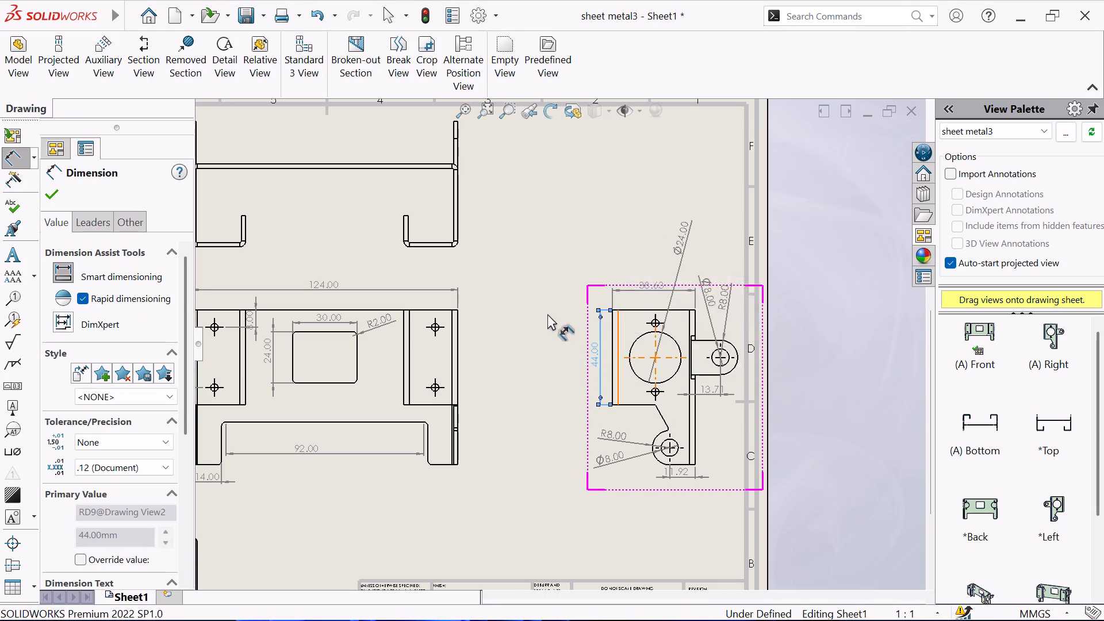
Dimension the vertical distance from the side flange's top edge to the upper small hole's centre, placing it left of the right view.
scroll(547, 314, down, 2)
click(663, 313)
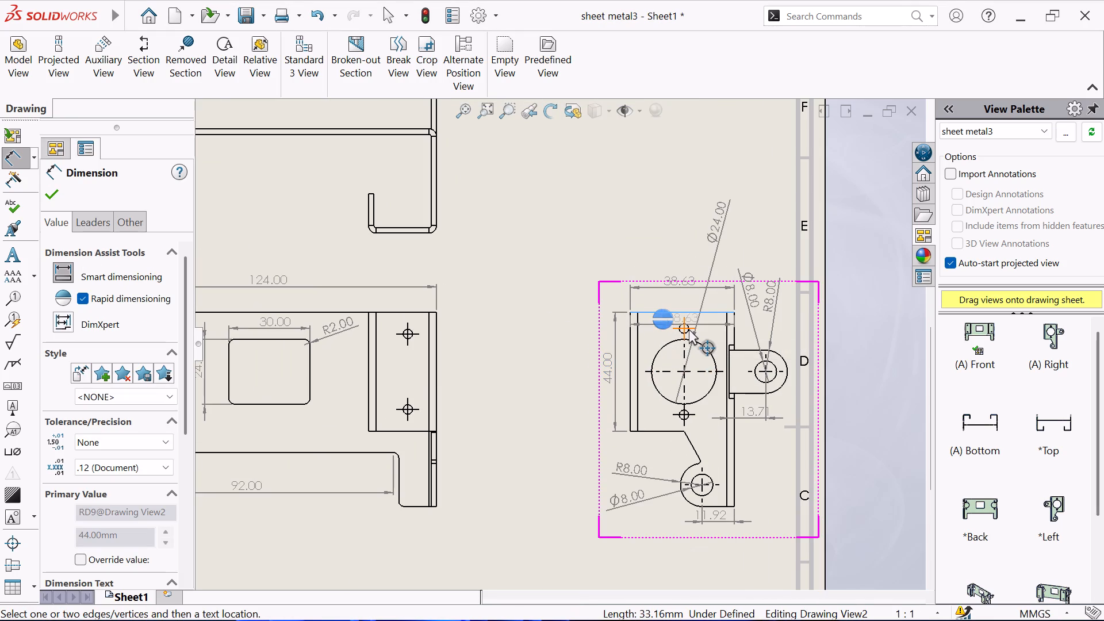
scroll(688, 331, down, 3)
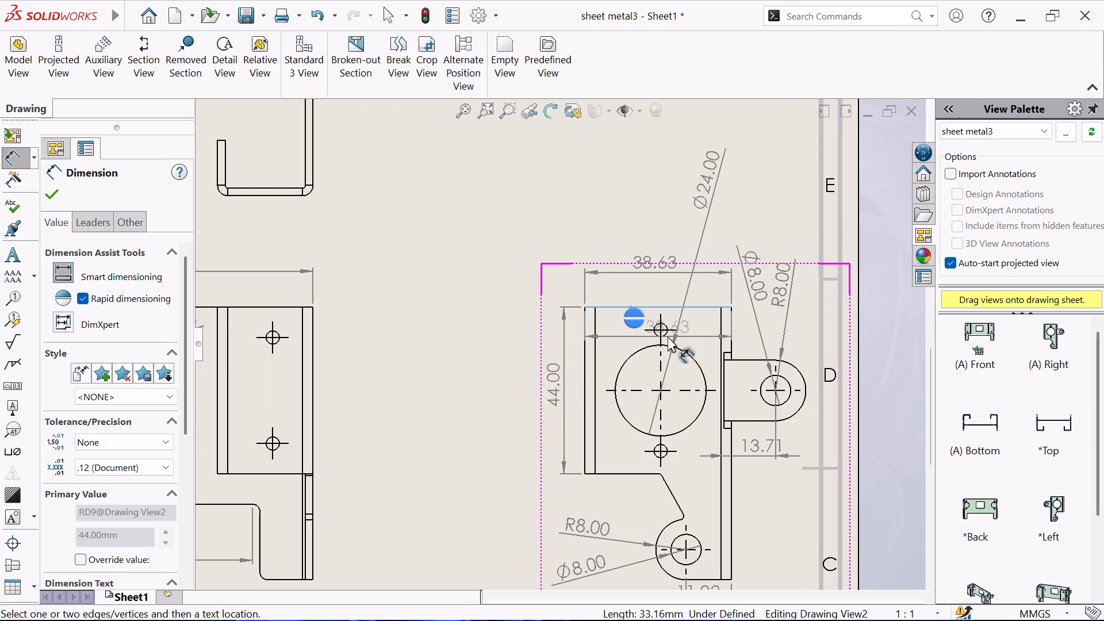
click(668, 333)
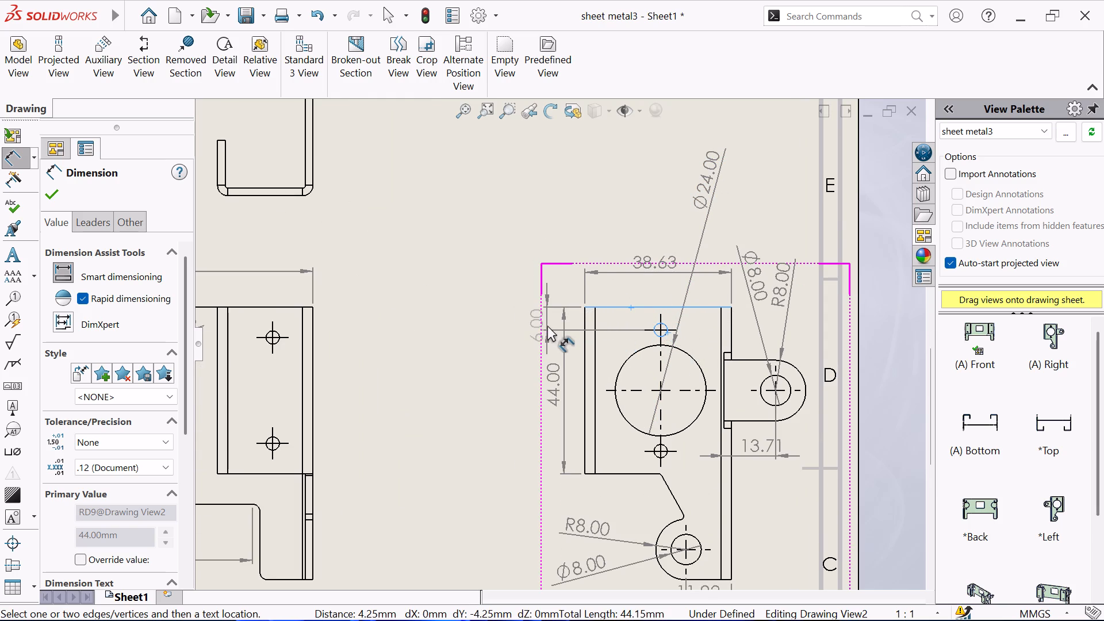
click(556, 324)
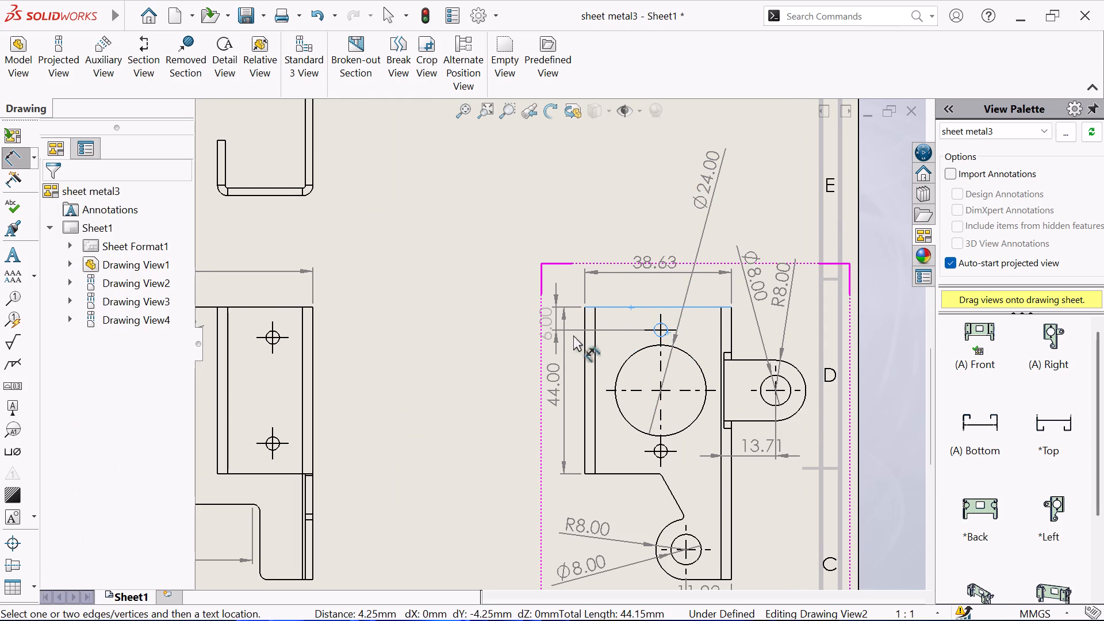
right_click(484, 328)
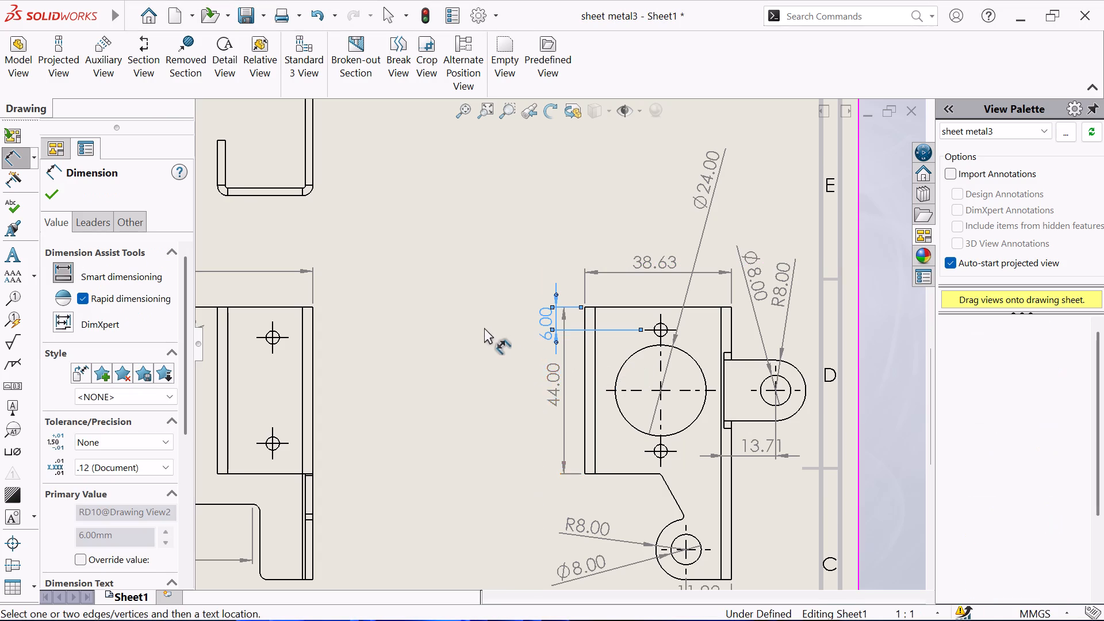
click(552, 396)
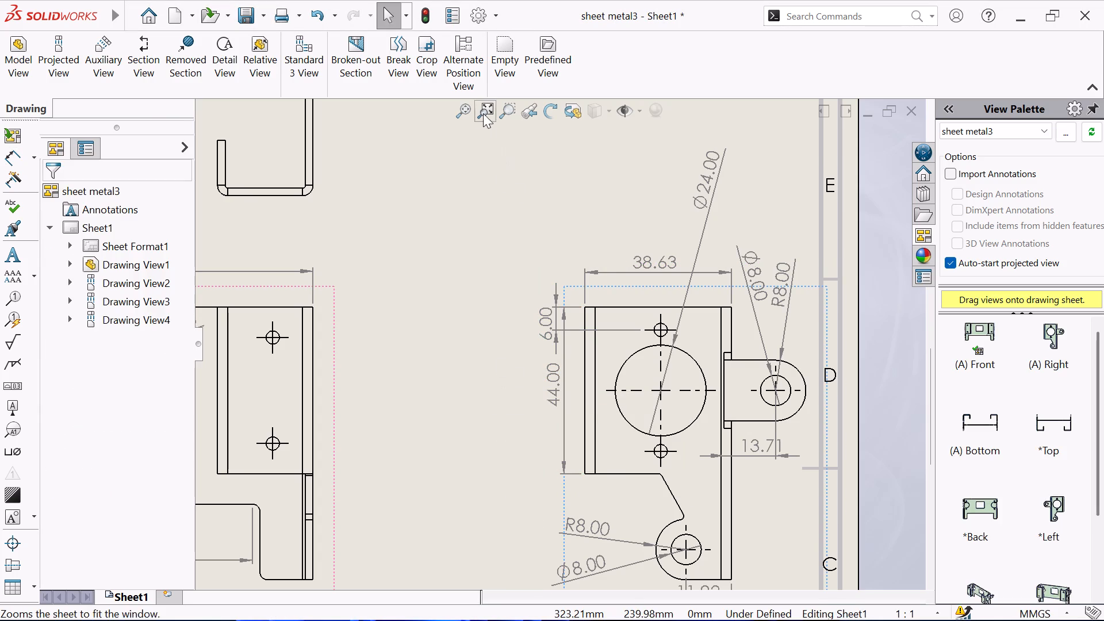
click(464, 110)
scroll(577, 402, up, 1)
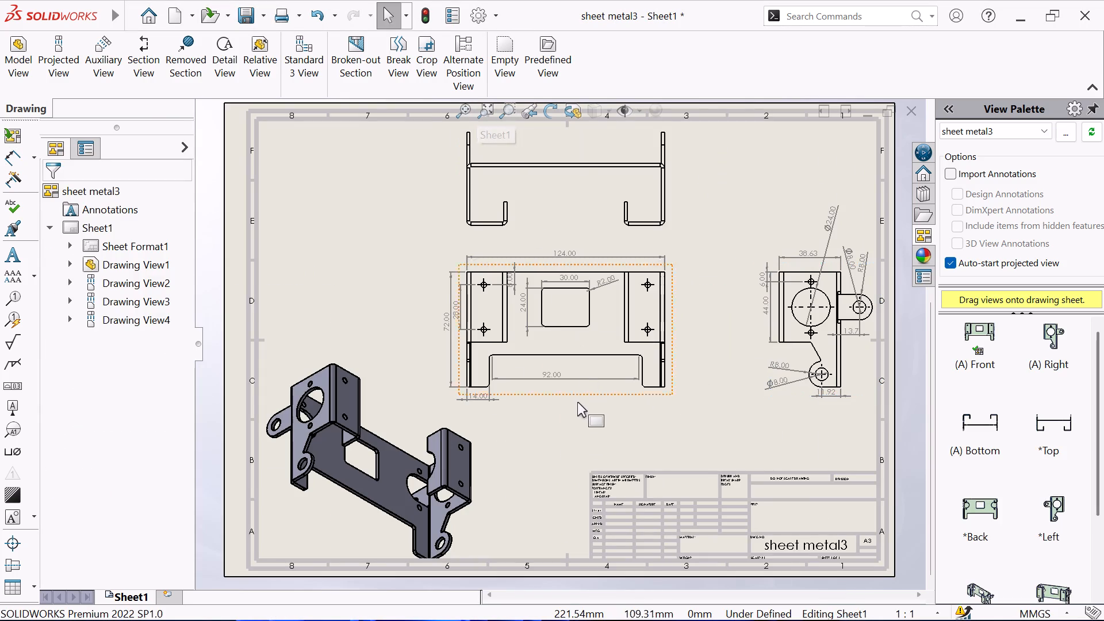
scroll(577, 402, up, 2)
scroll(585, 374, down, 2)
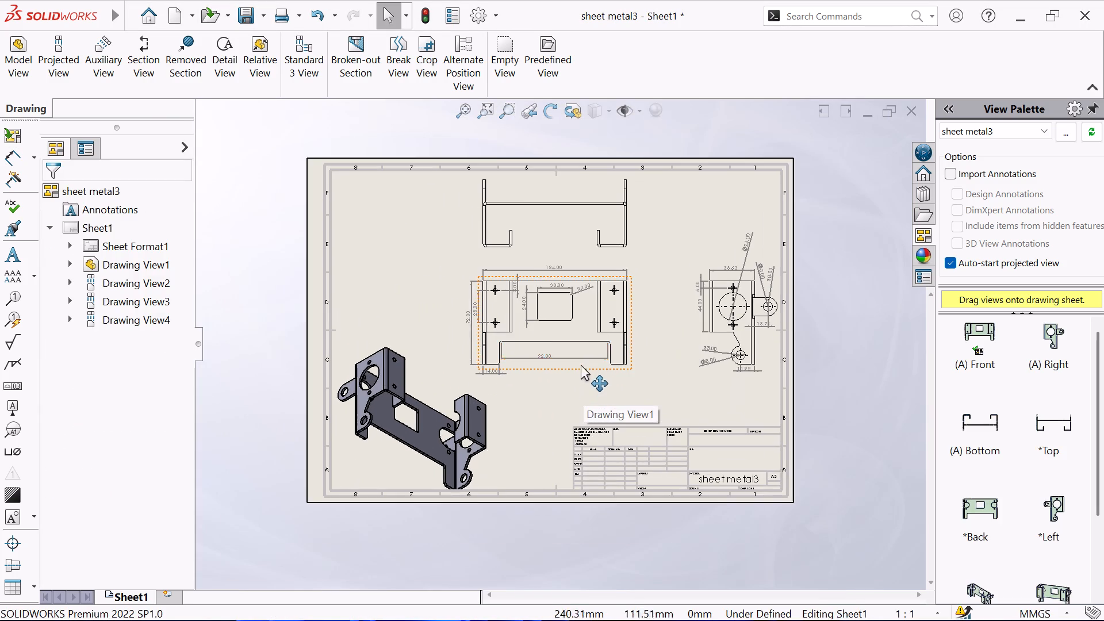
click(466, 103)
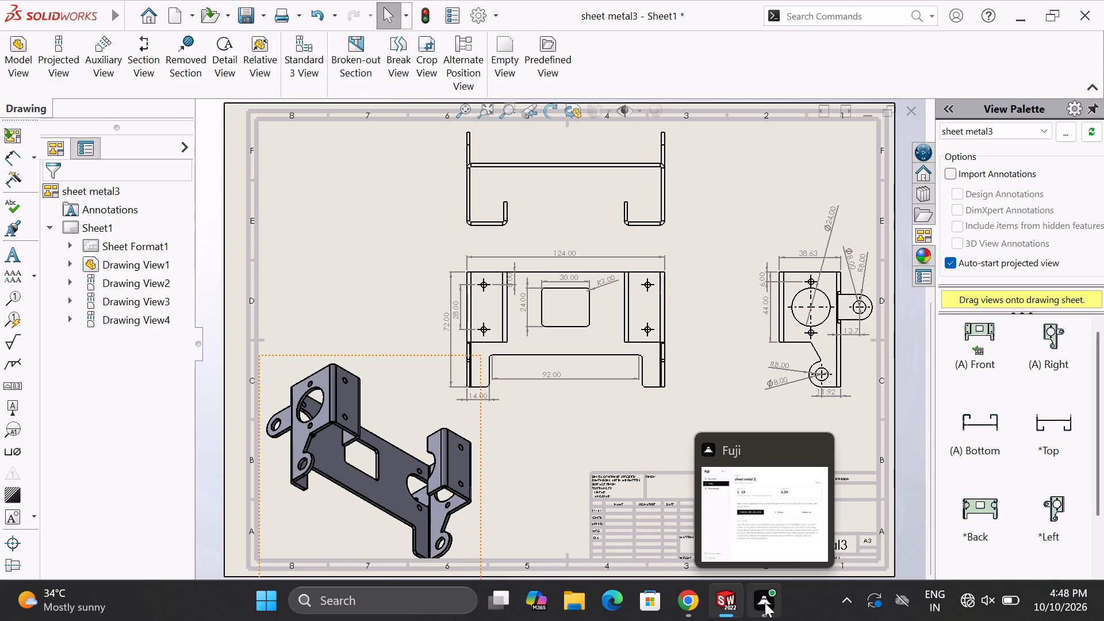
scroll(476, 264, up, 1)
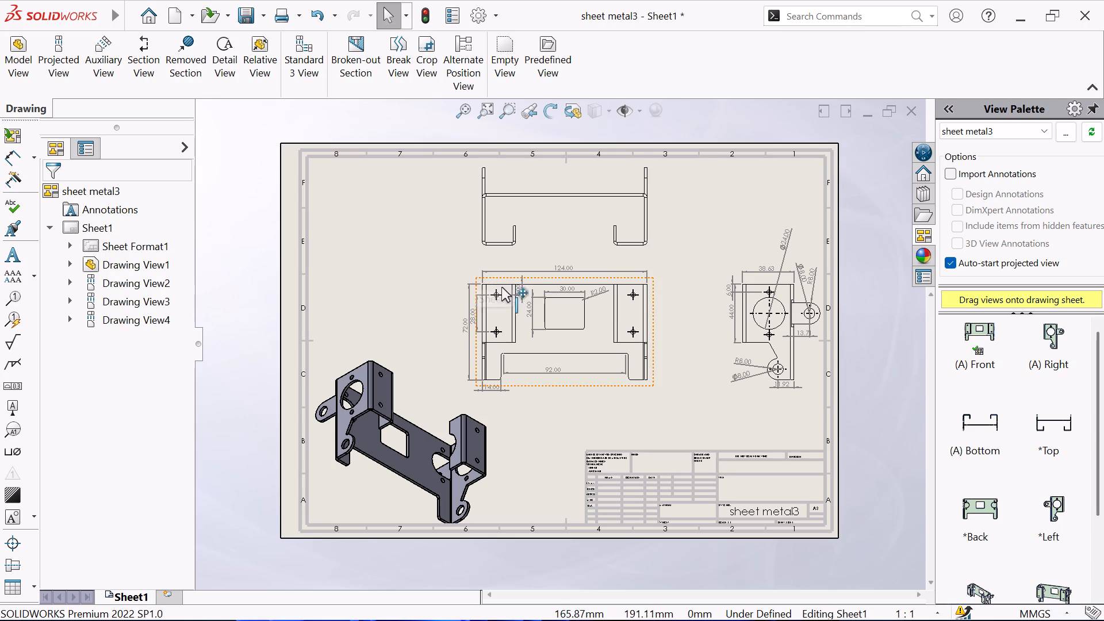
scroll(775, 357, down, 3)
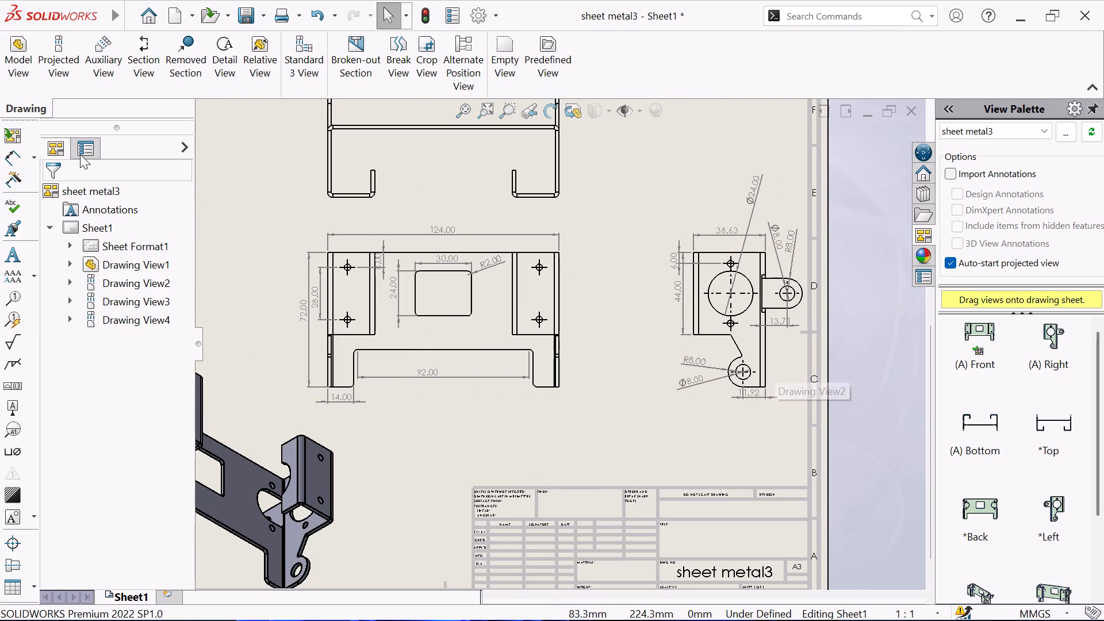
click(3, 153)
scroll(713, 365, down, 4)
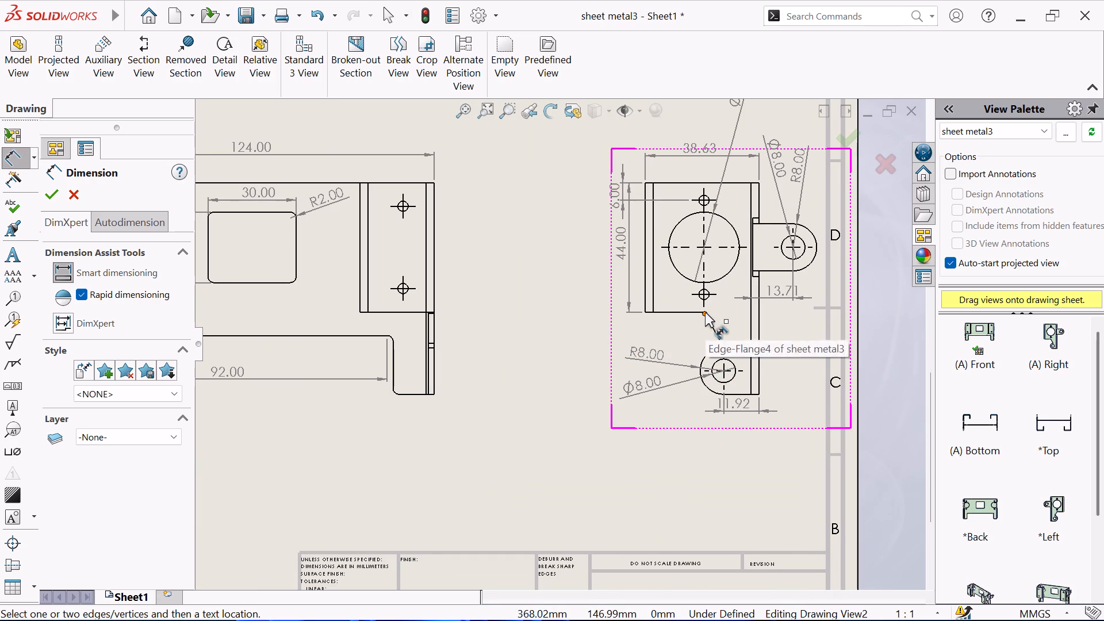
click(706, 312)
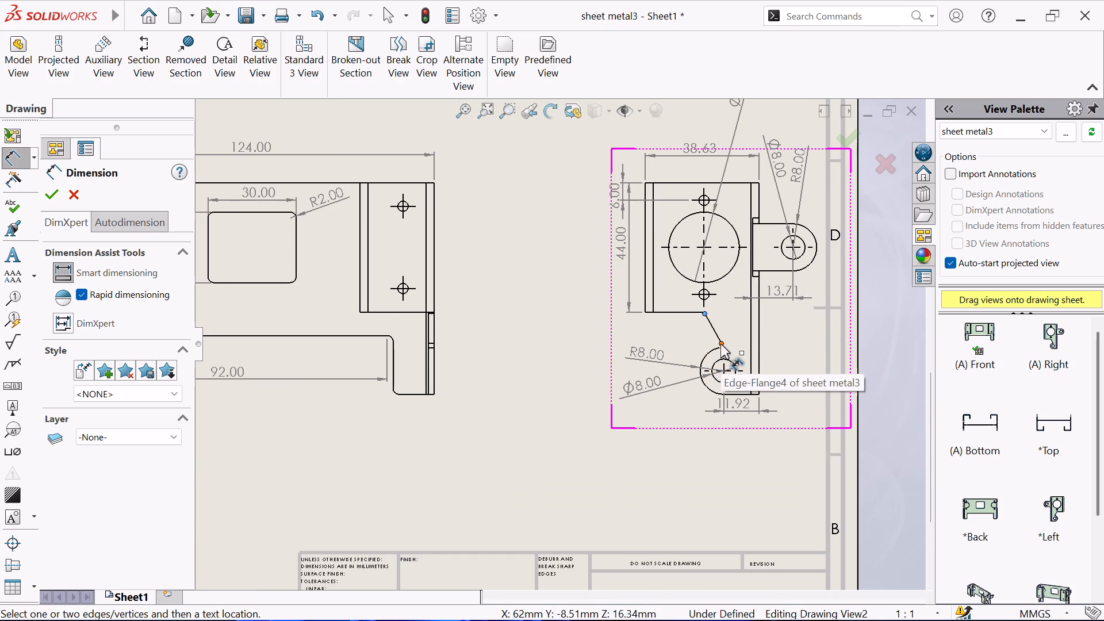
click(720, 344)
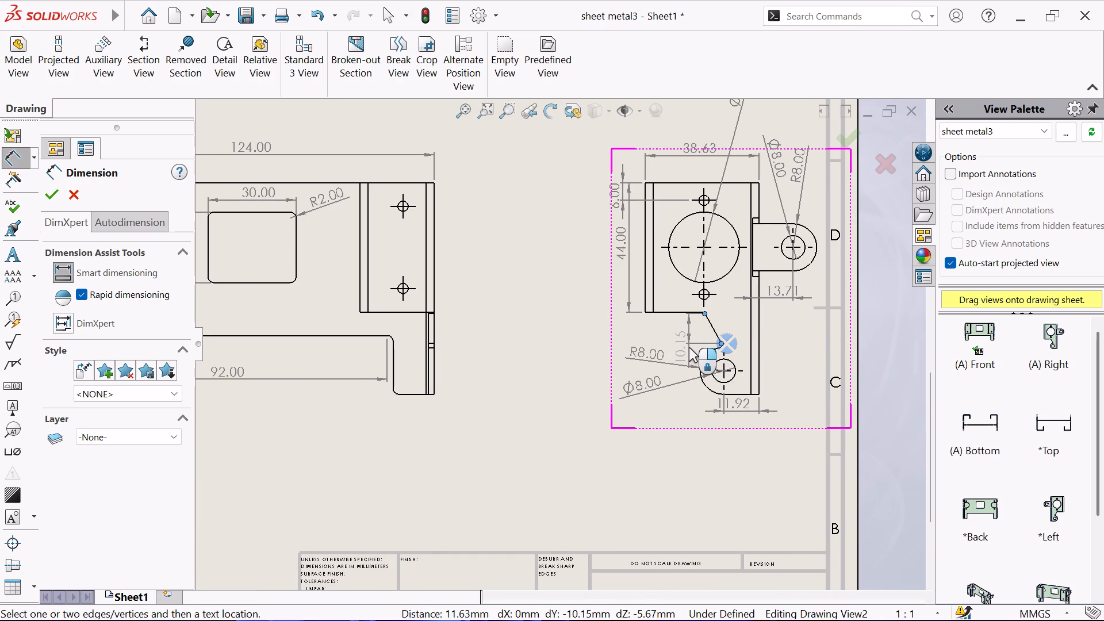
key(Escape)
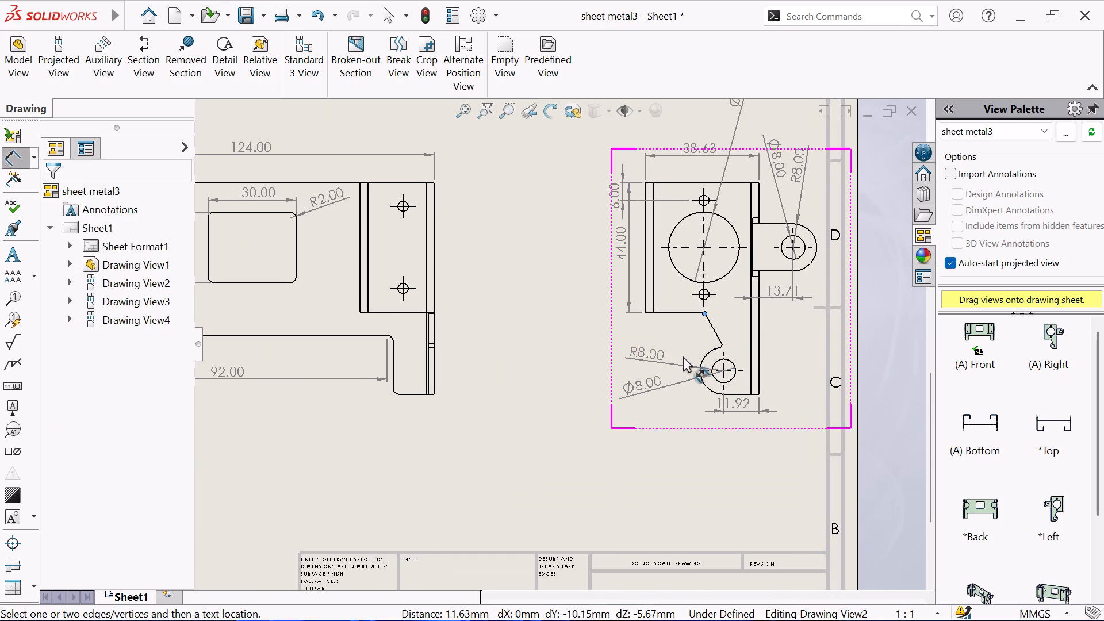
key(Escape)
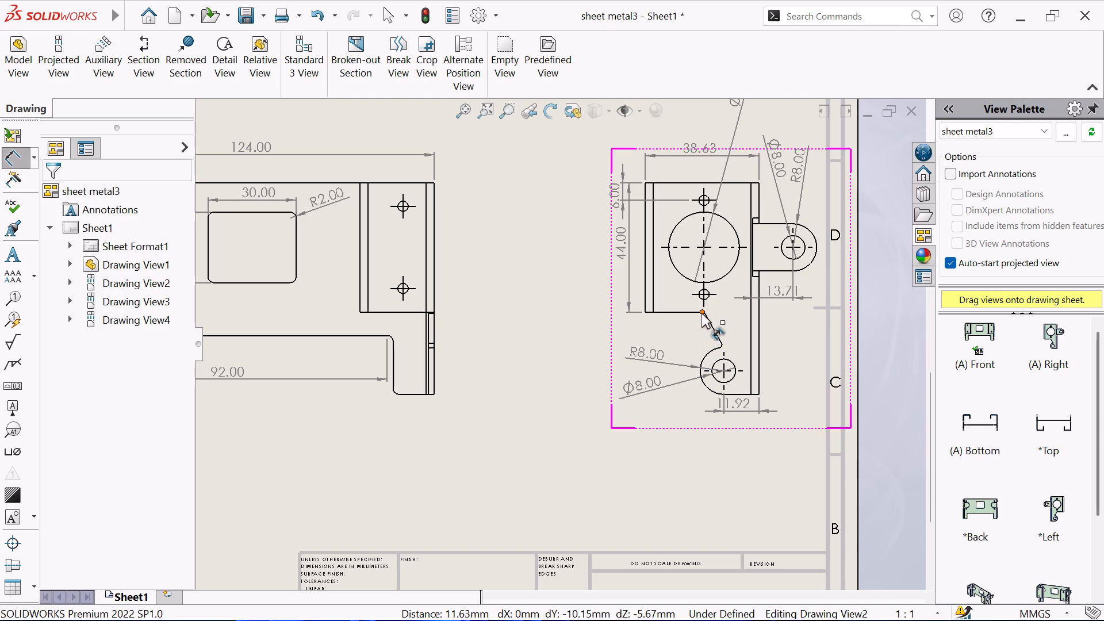
Dimension the slanted edge between the side flange and the lower lug in the right view, aligned with the edge on its left side.
click(701, 313)
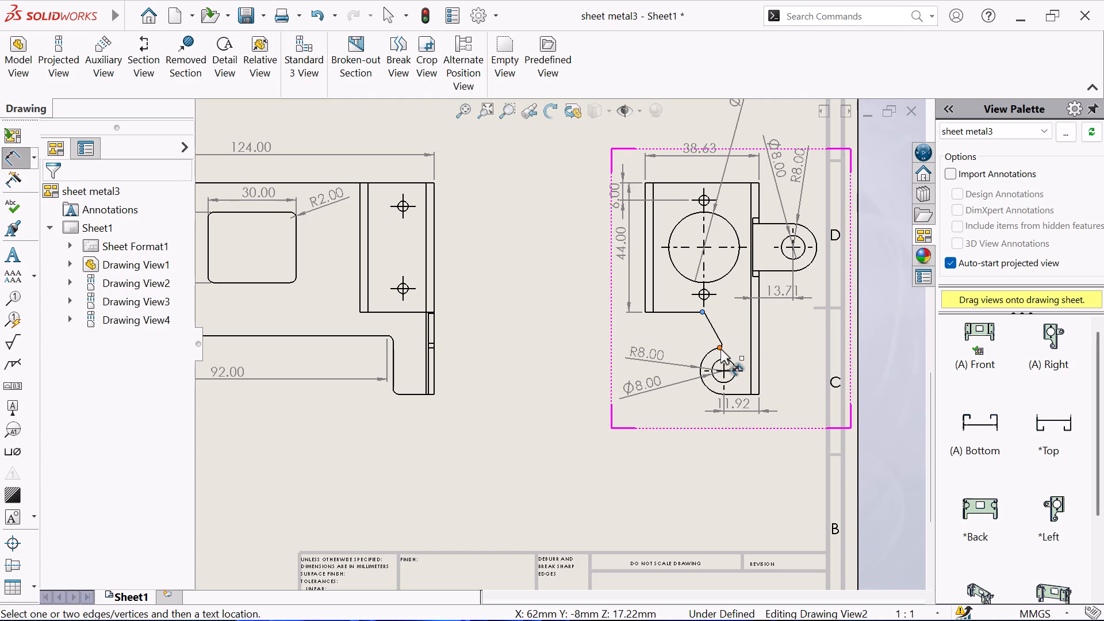
click(720, 349)
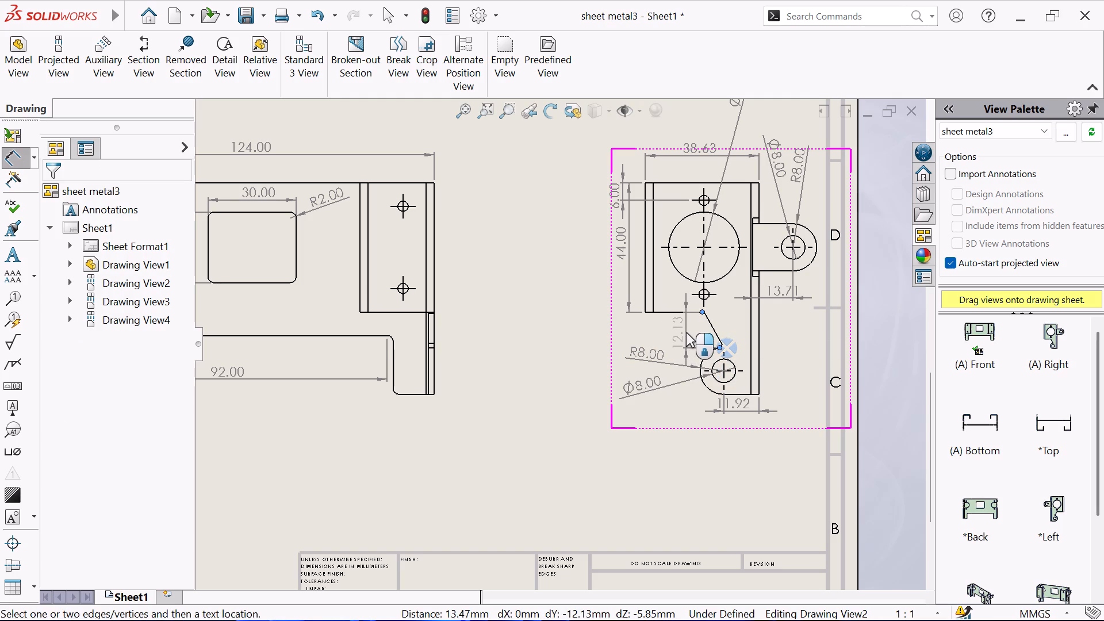
click(687, 333)
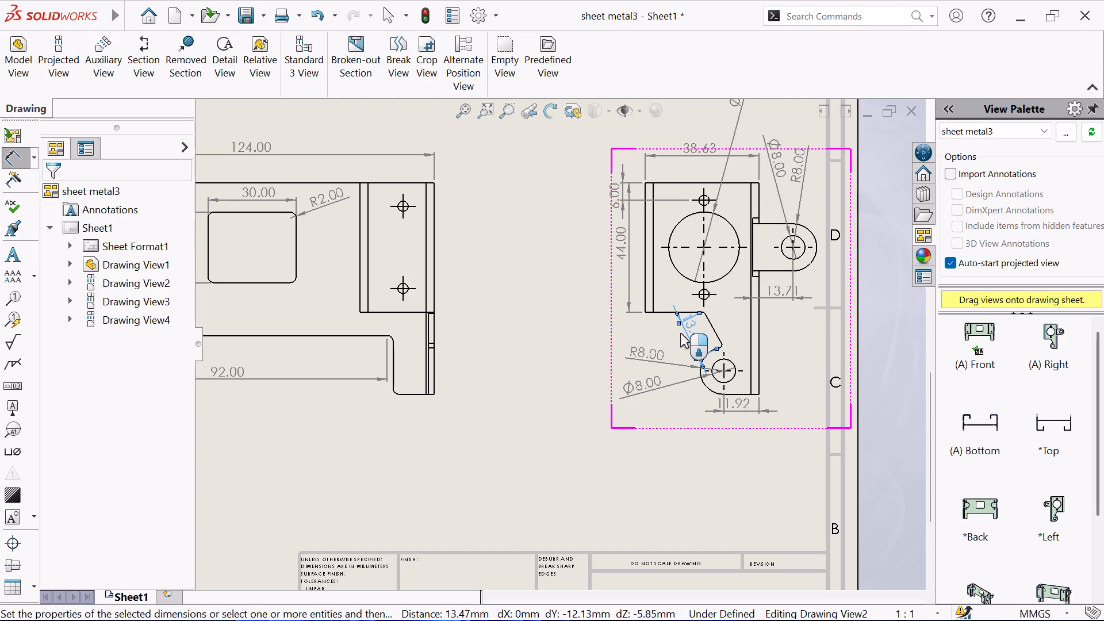
right_click(565, 320)
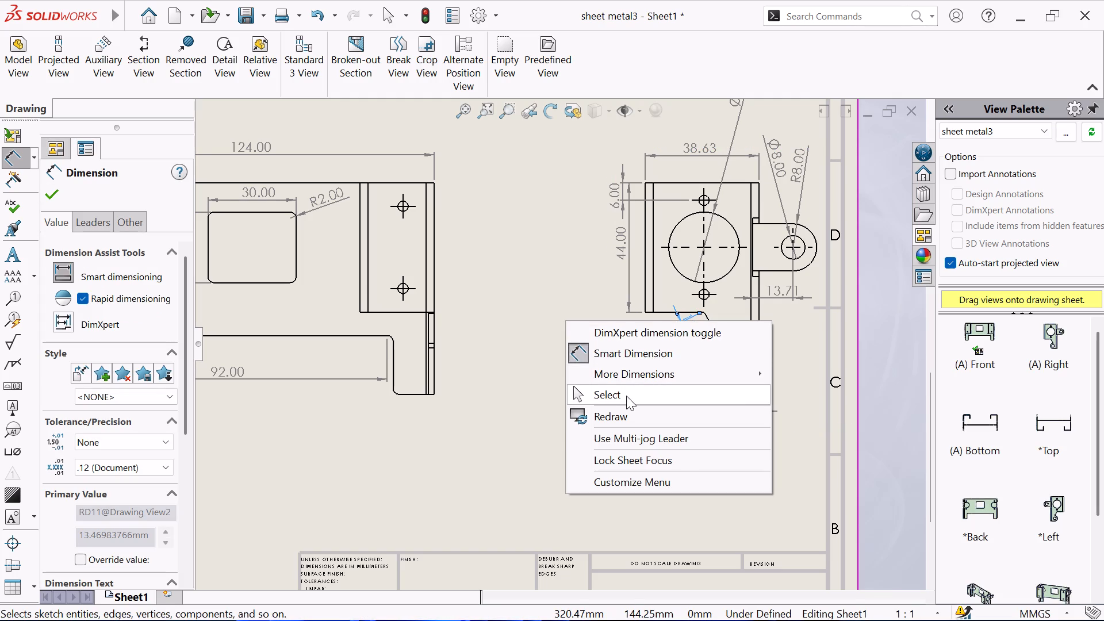
click(622, 396)
Dimension the sheet thickness across the upper left tab in the top view, placing it above the tab.
scroll(603, 348, up, 1)
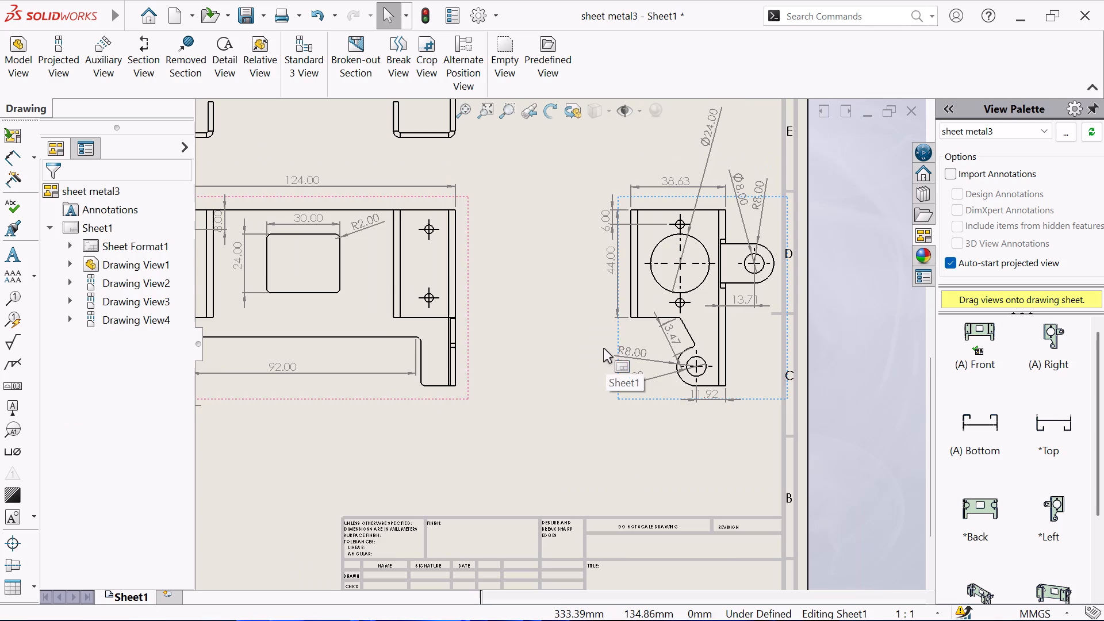
scroll(633, 320, up, 2)
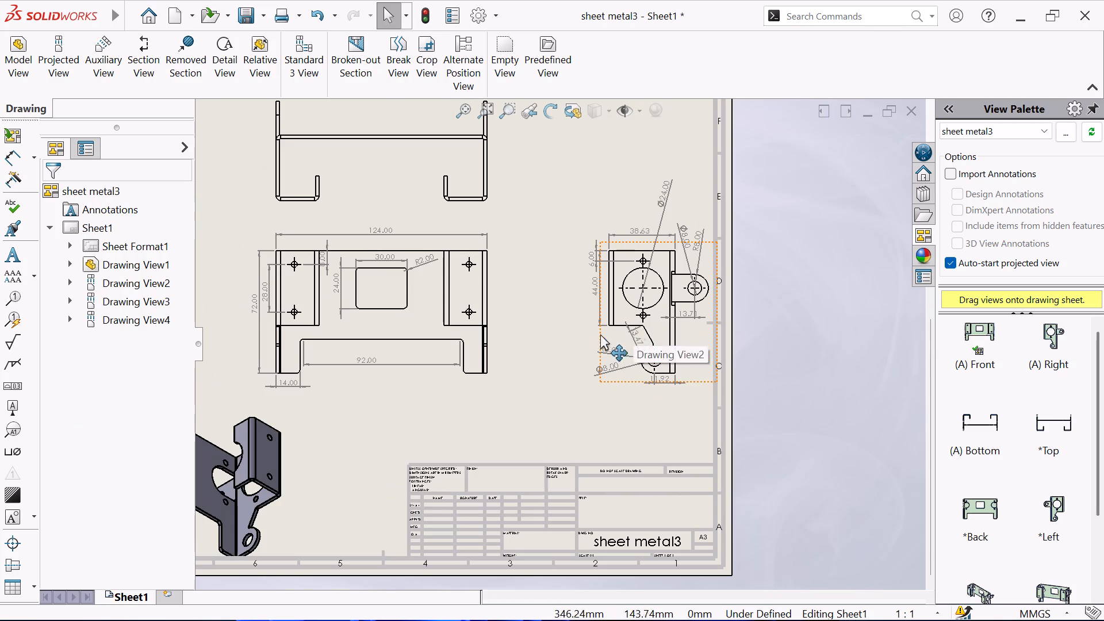
scroll(525, 332, up, 1)
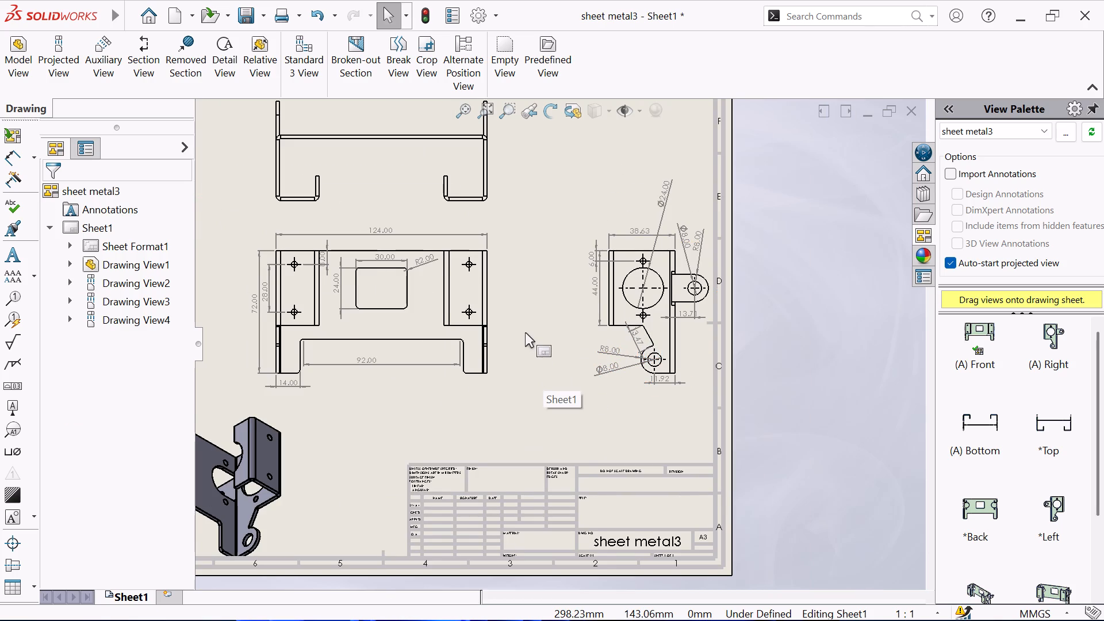
scroll(337, 263, up, 2)
scroll(454, 259, down, 1)
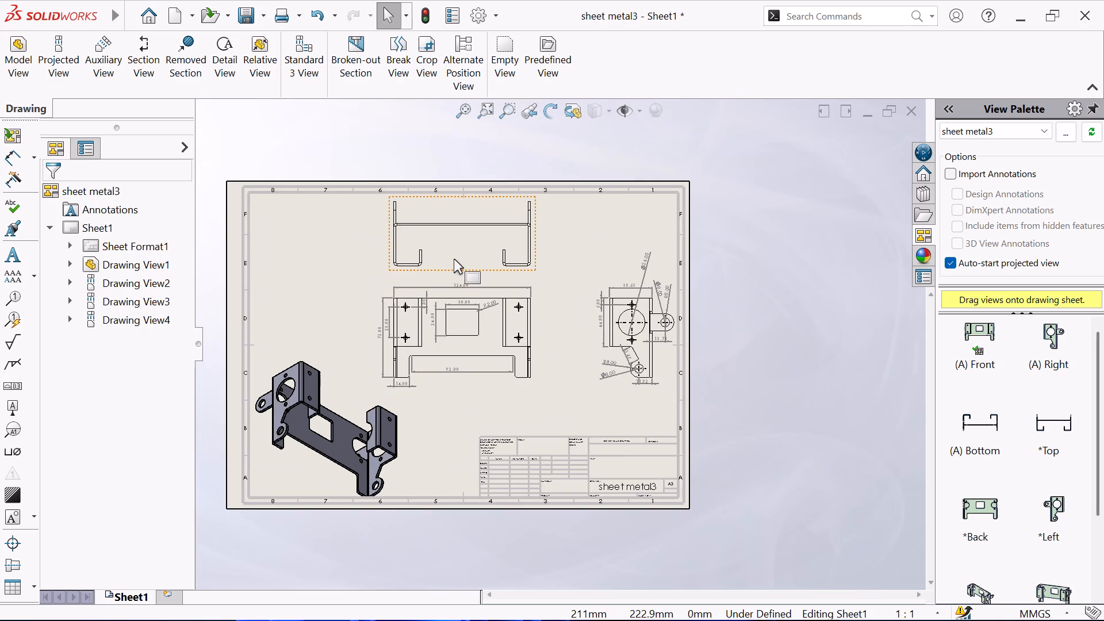
scroll(454, 259, down, 2)
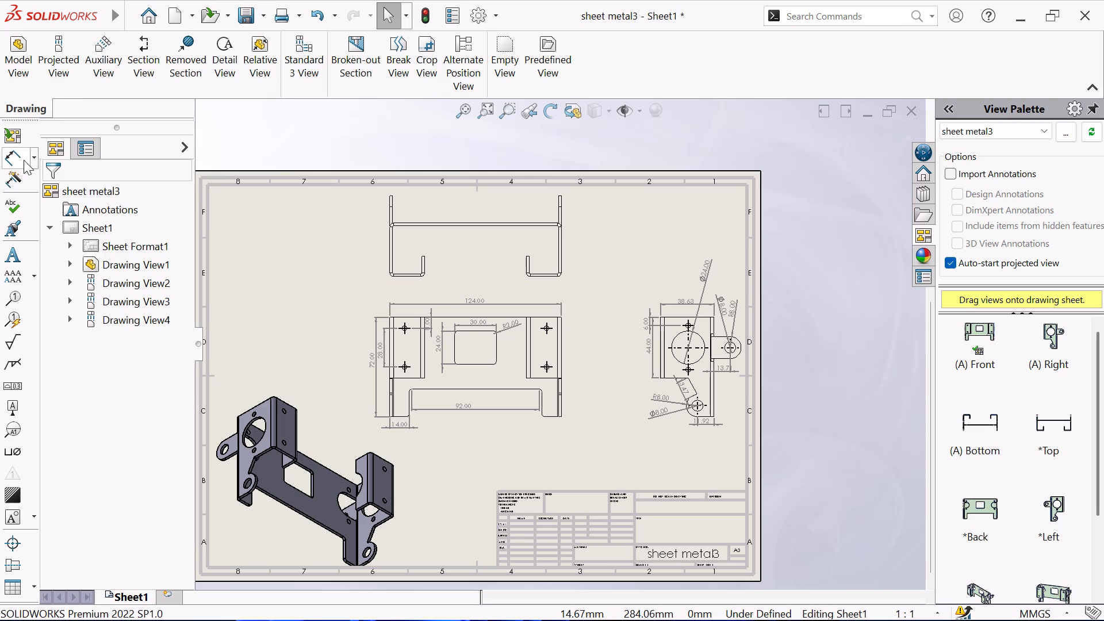
click(22, 156)
scroll(389, 231, down, 3)
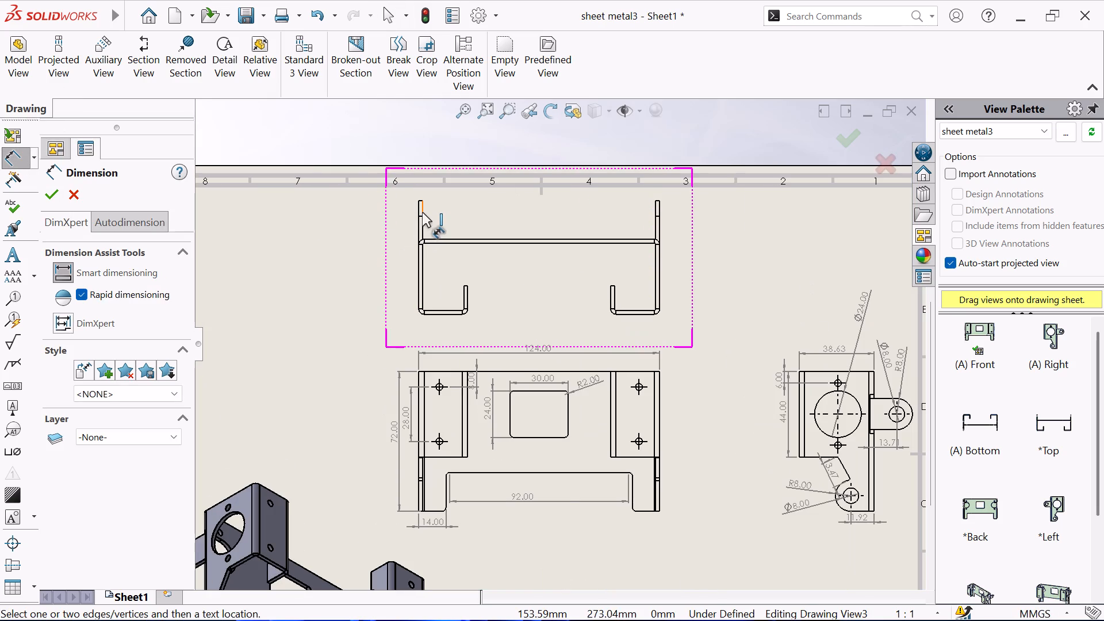
click(423, 211)
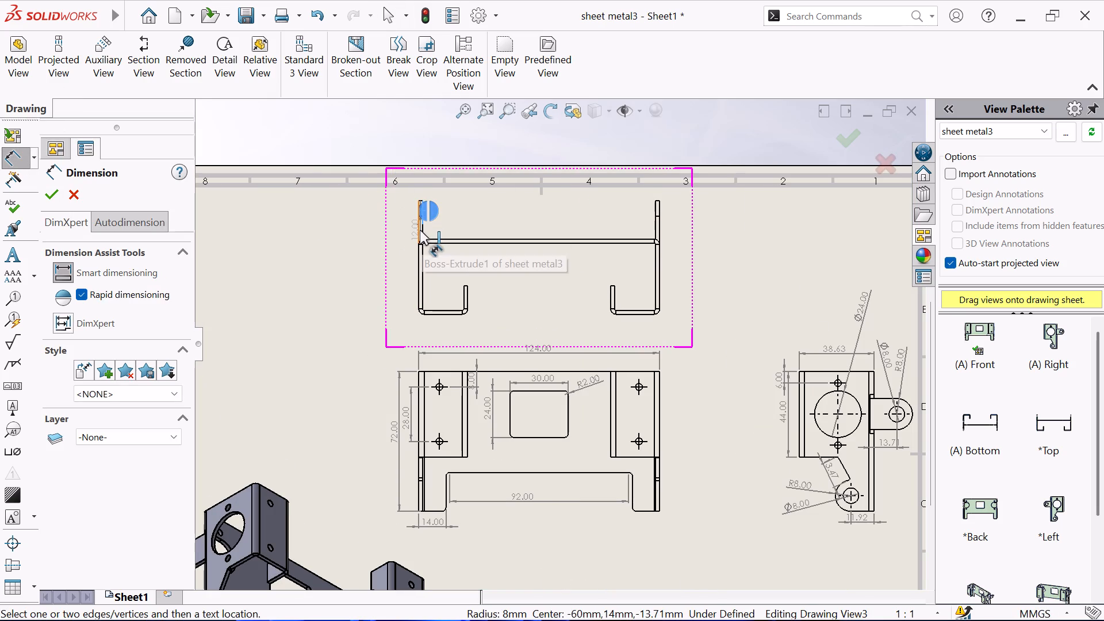
click(420, 230)
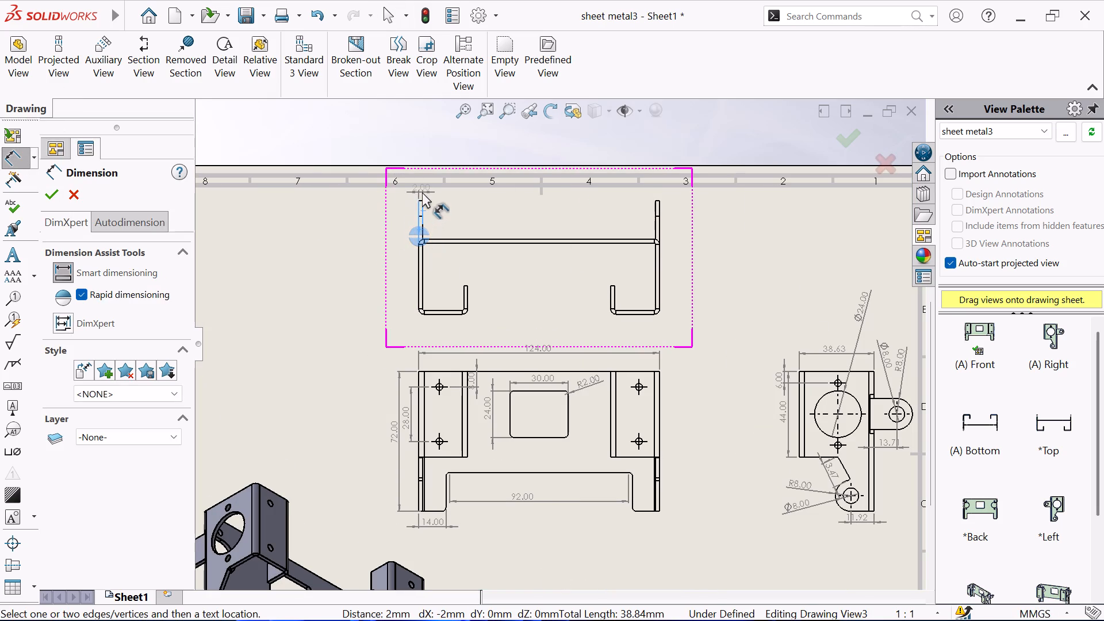
click(422, 195)
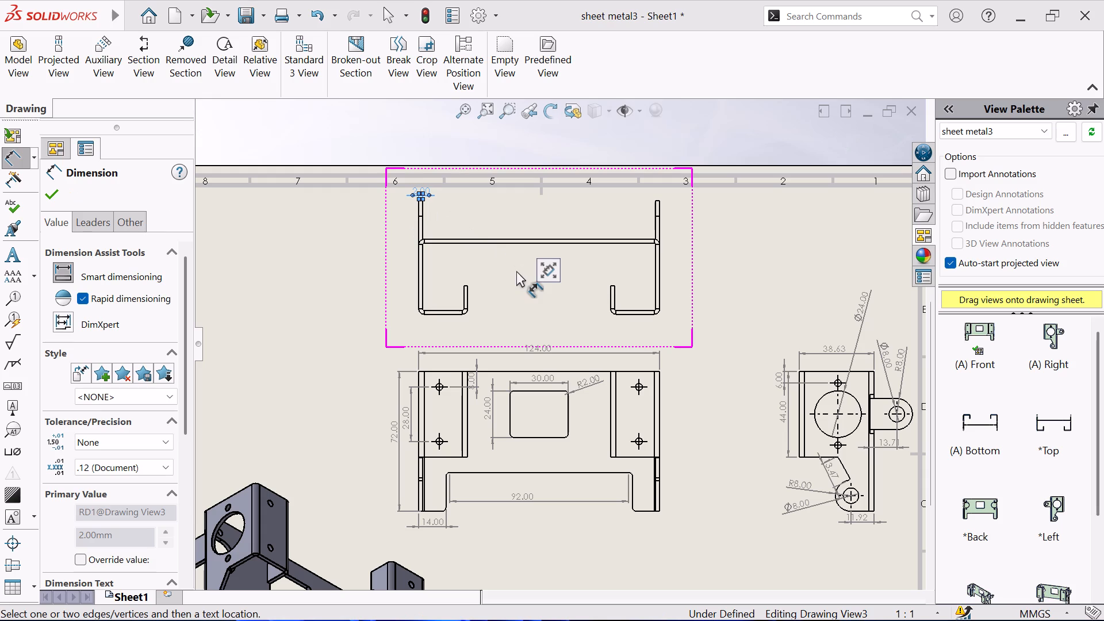
click(513, 240)
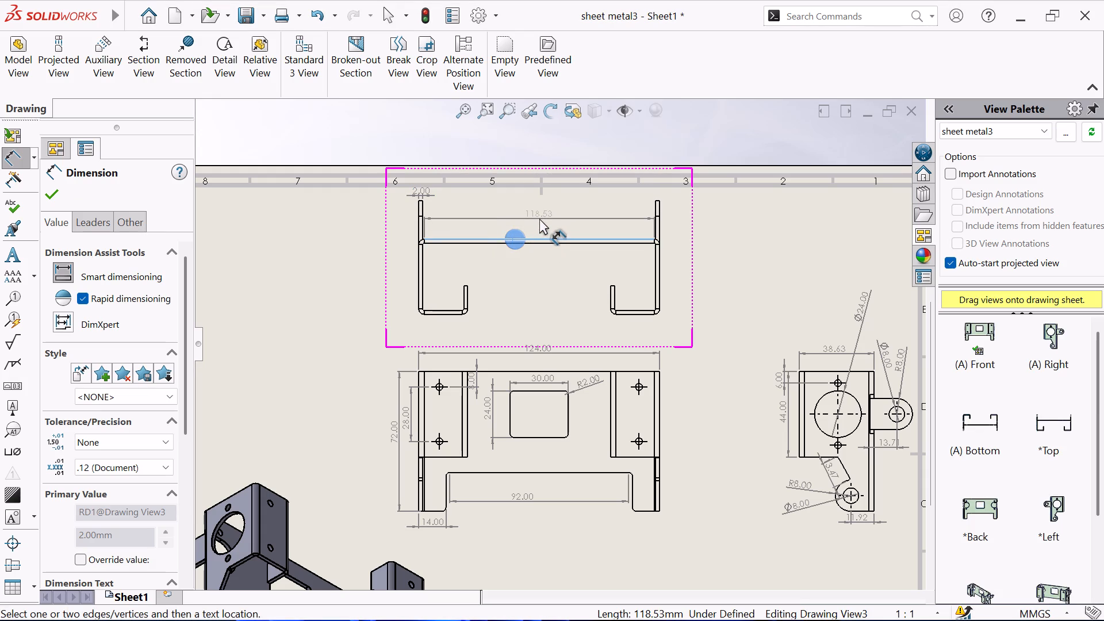
key(Escape)
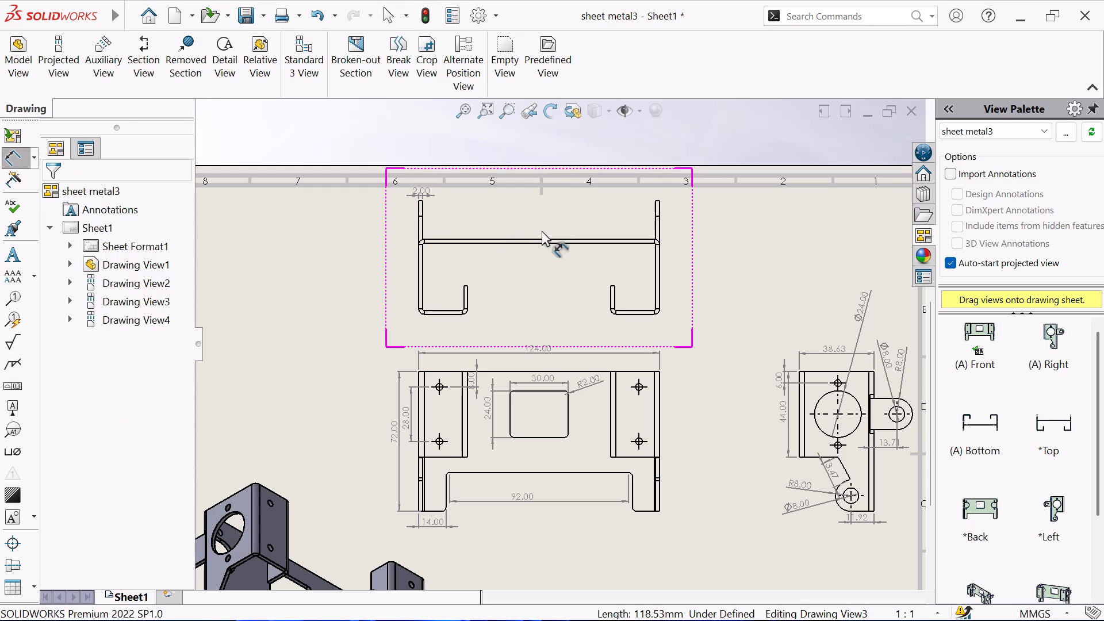
Dimension the left return lip's height in the top view from the flange's outer bottom edge to the lip's end, placing it right of the lip.
click(454, 313)
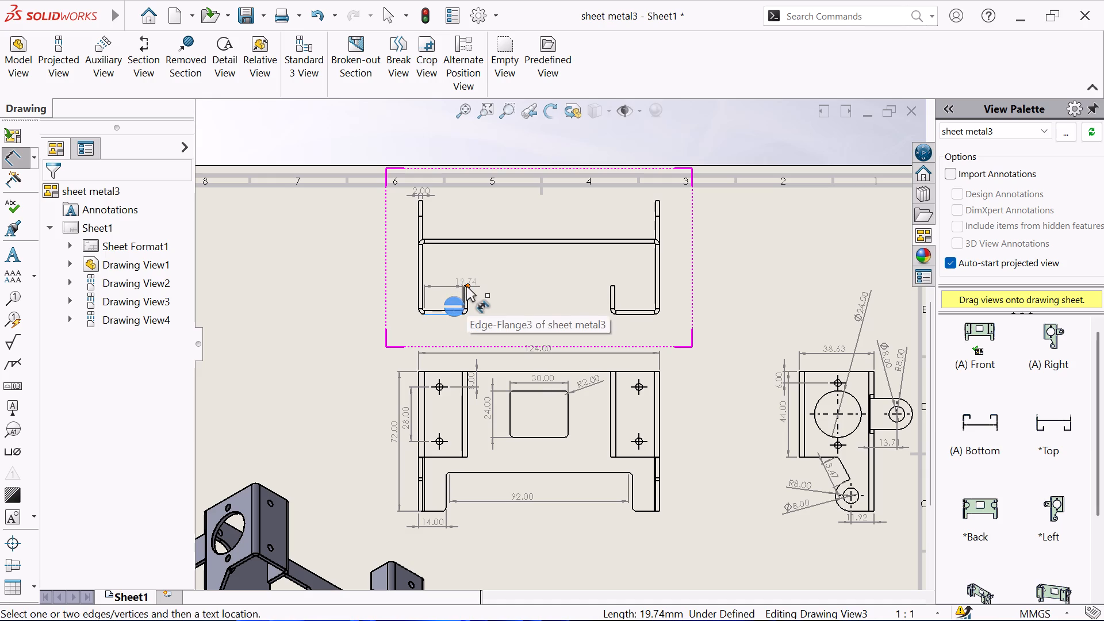
click(466, 286)
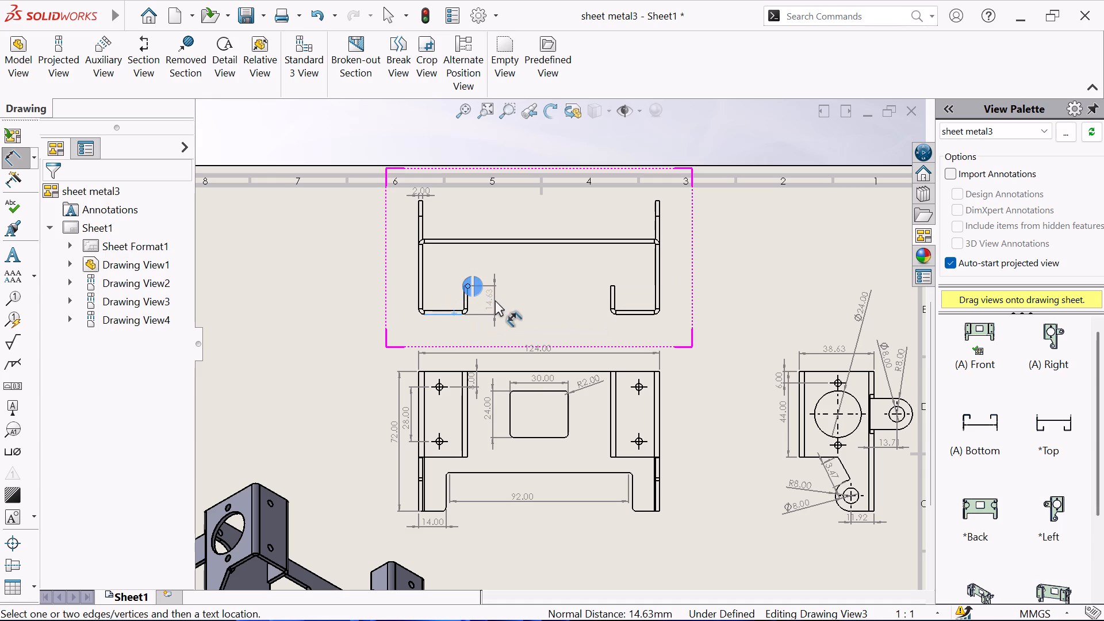
click(495, 300)
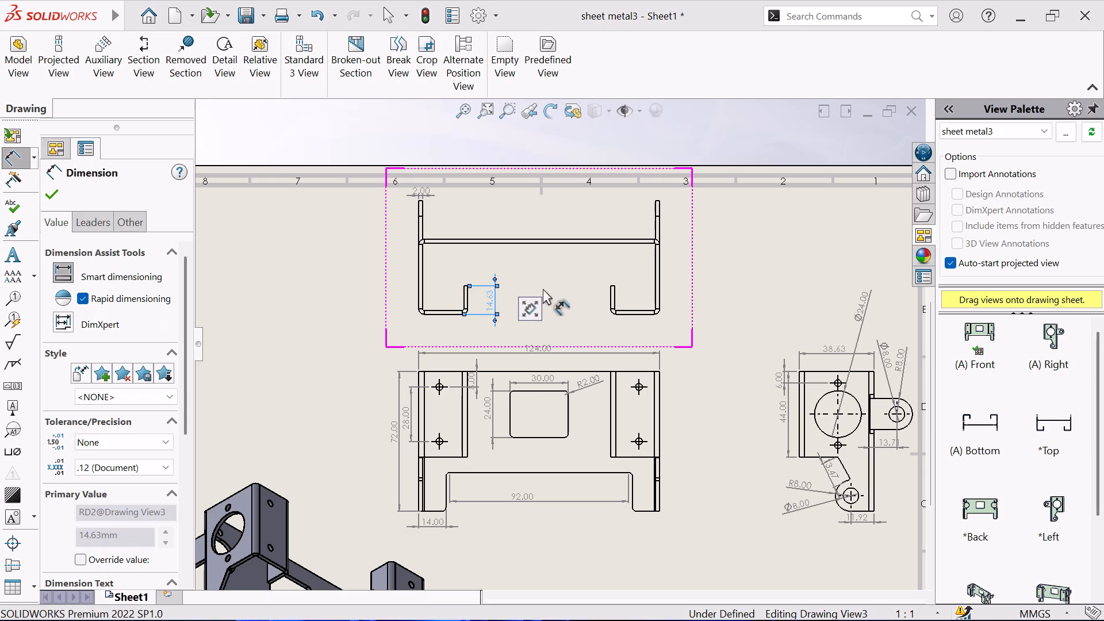
Dimension the right return flange's width in the top view from the lip's inward-facing side to the outer side edge, placing it below the flange.
click(609, 297)
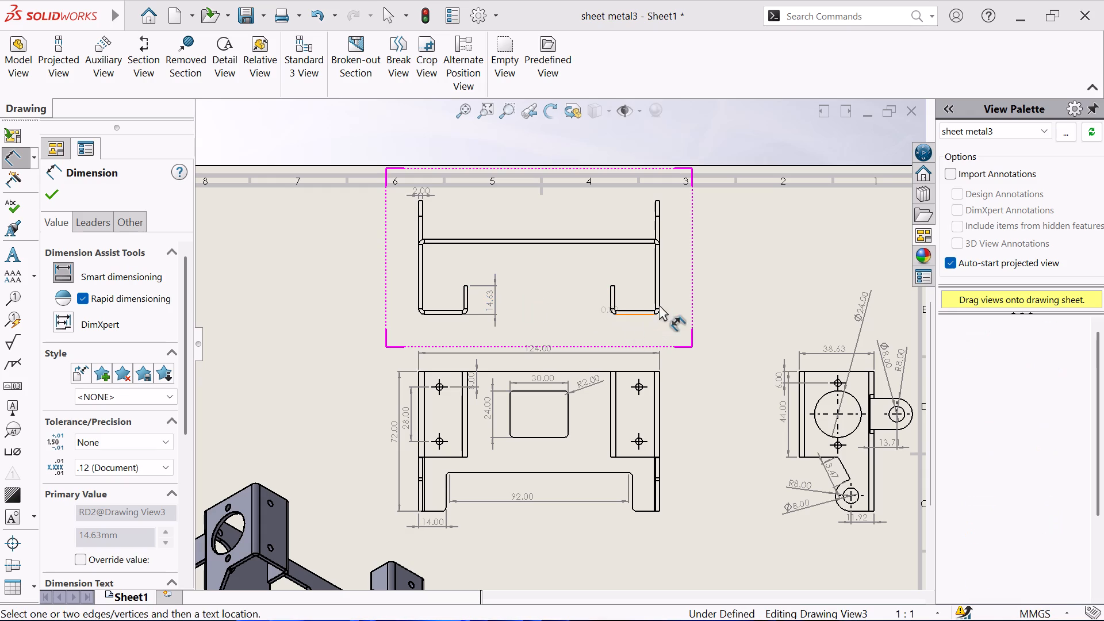
click(660, 288)
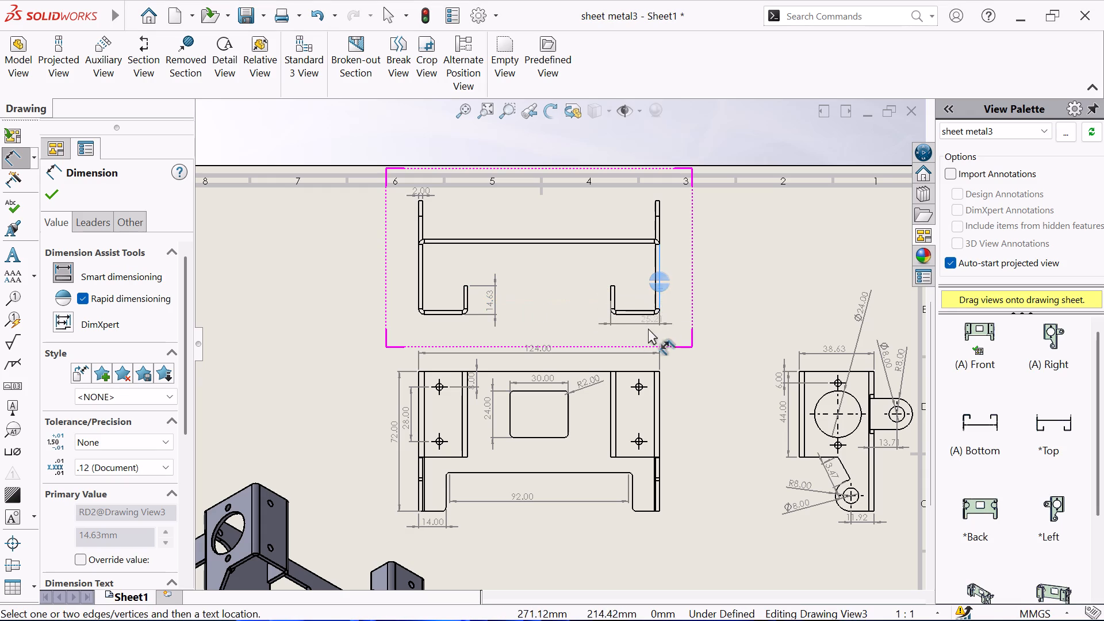
click(639, 333)
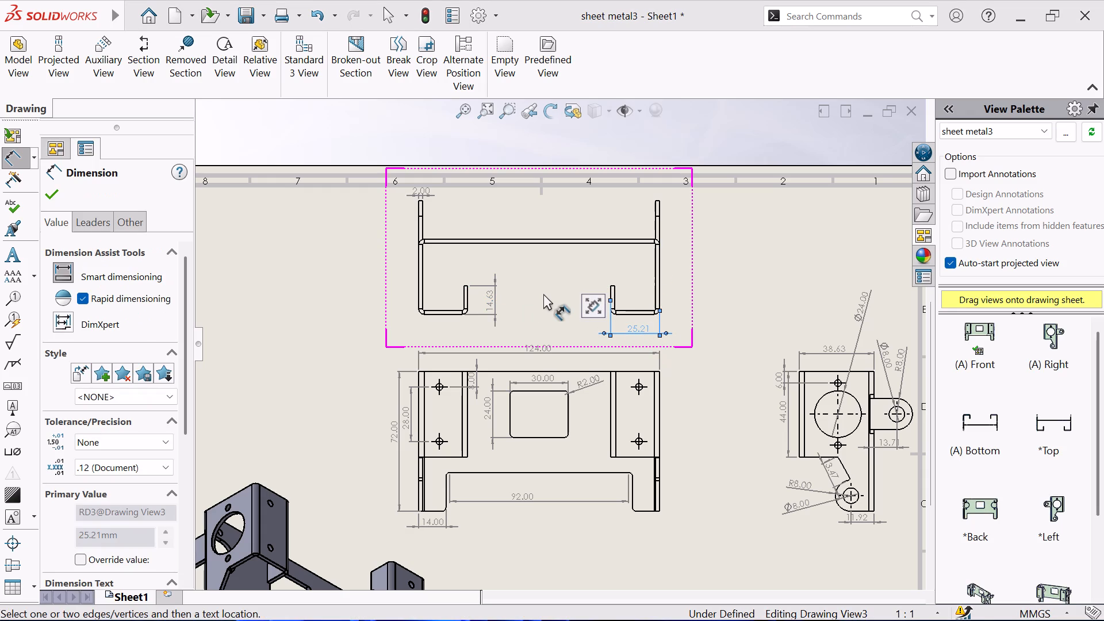
right_click(543, 294)
click(596, 370)
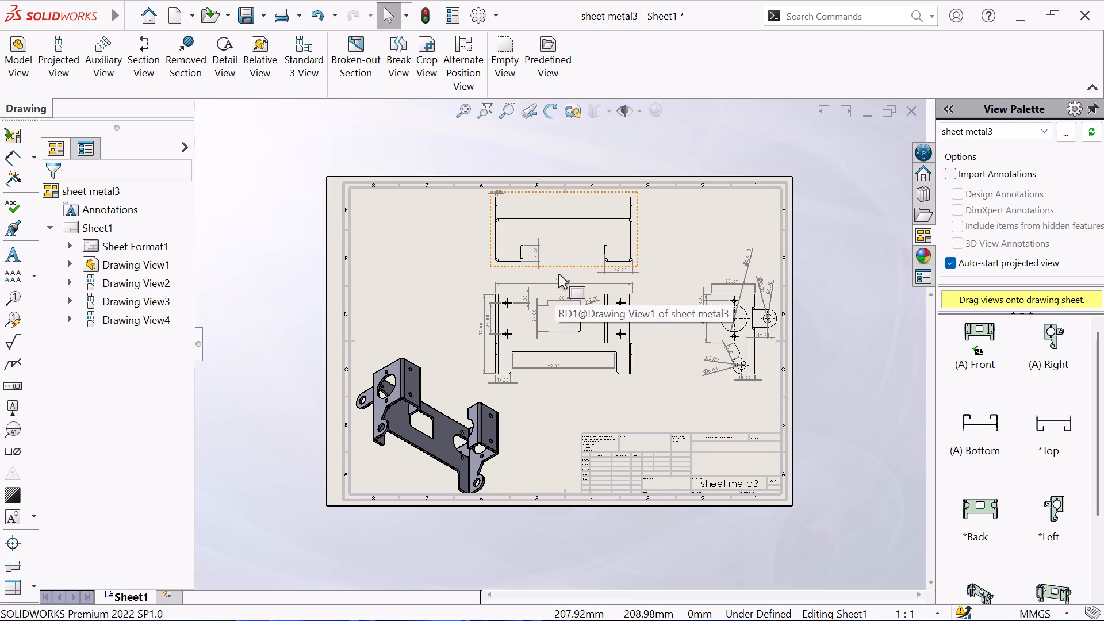
Dimension the vertical distance from the front view's top edge to the rectangular cutout's top edge, placing it right of the view.
scroll(607, 245, down, 3)
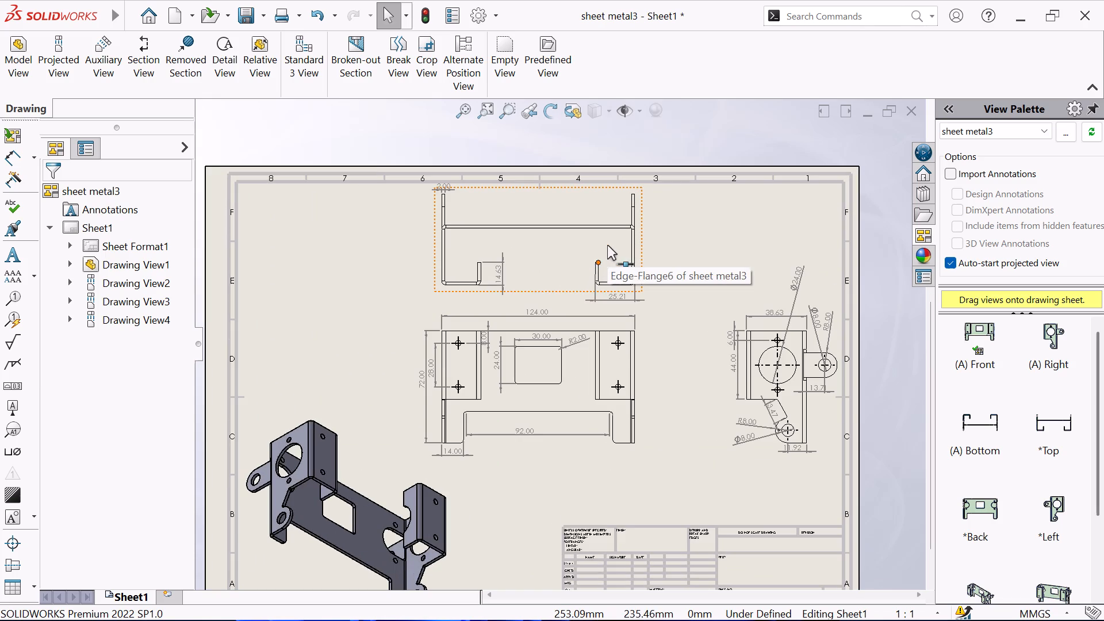
scroll(666, 214, down, 2)
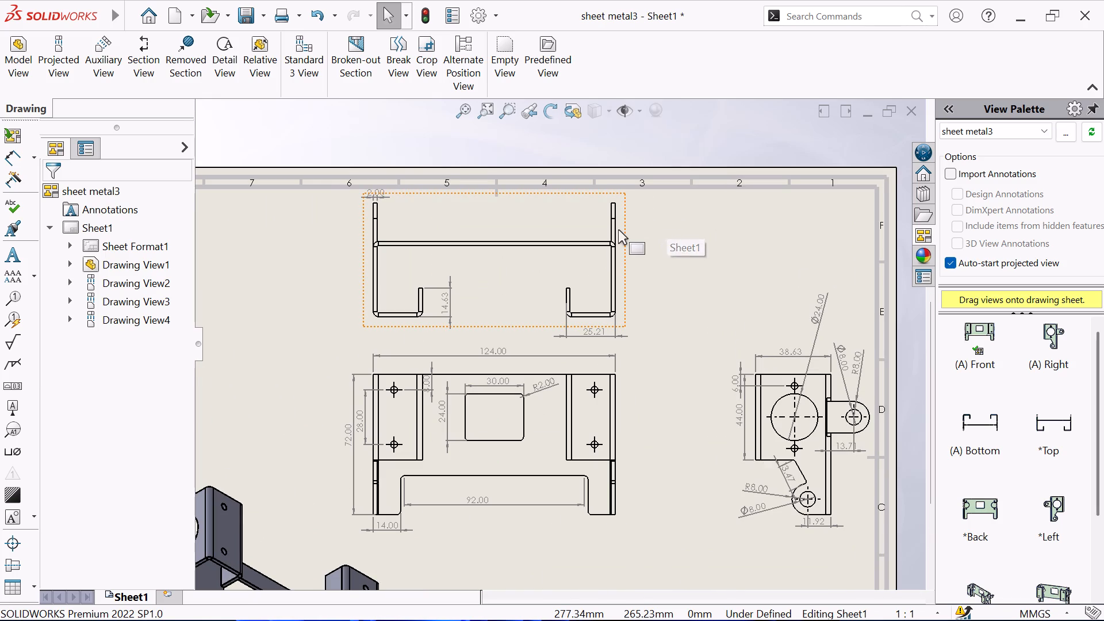
click(463, 113)
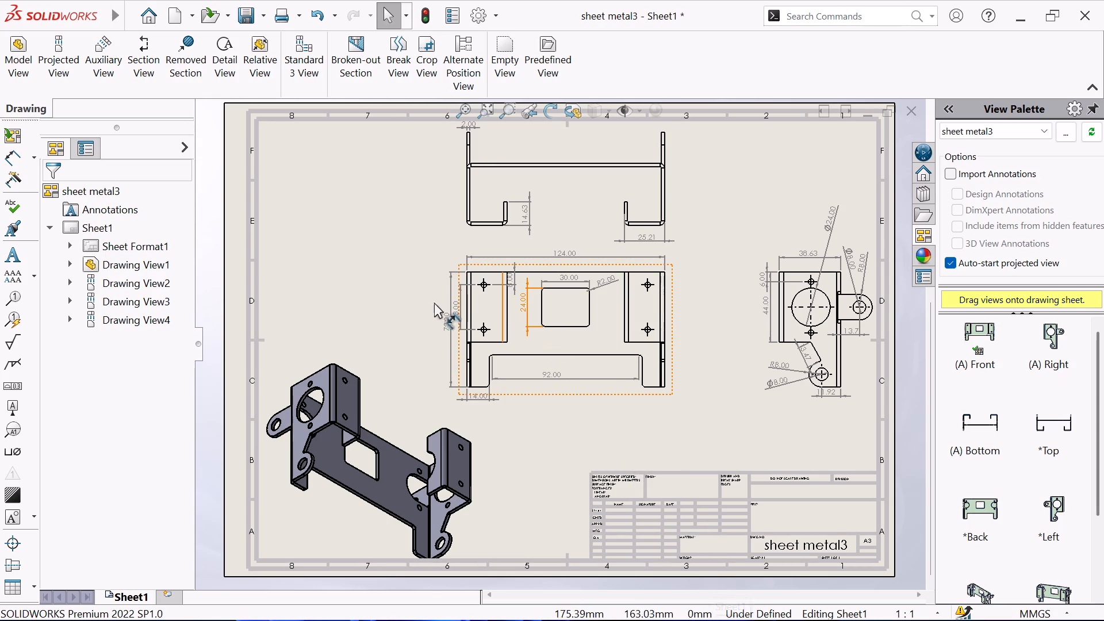
scroll(407, 264, up, 1)
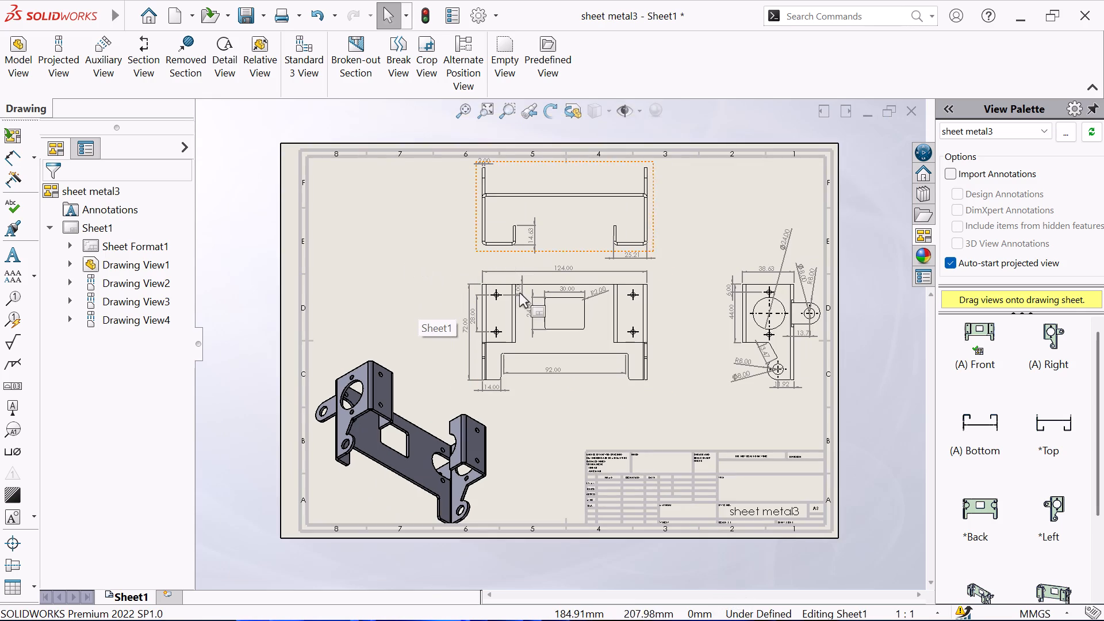
scroll(486, 339, down, 4)
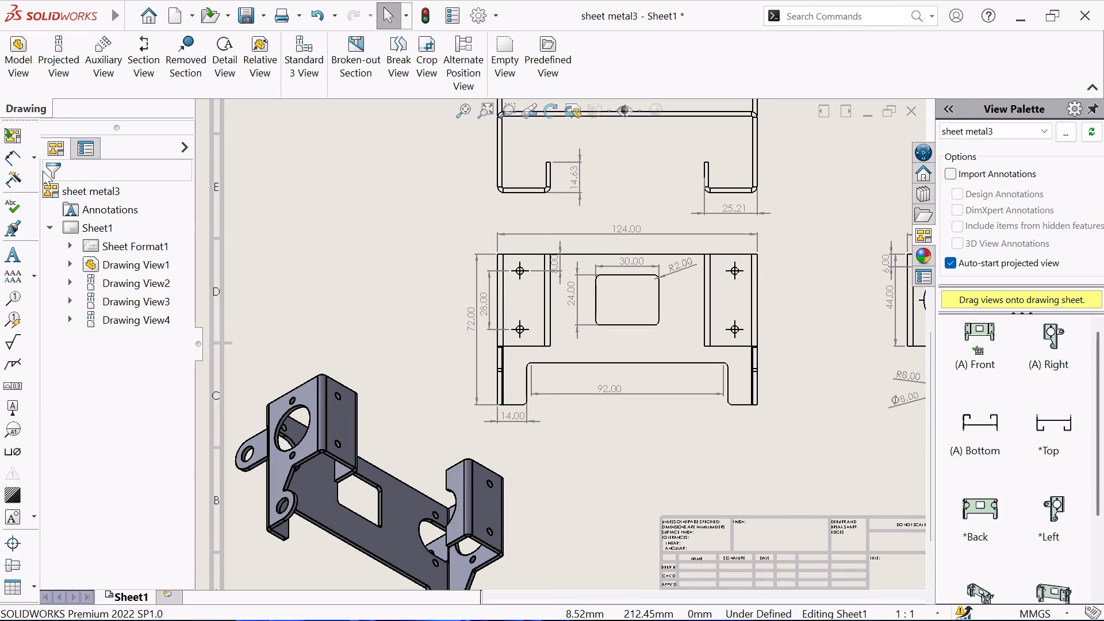
click(14, 158)
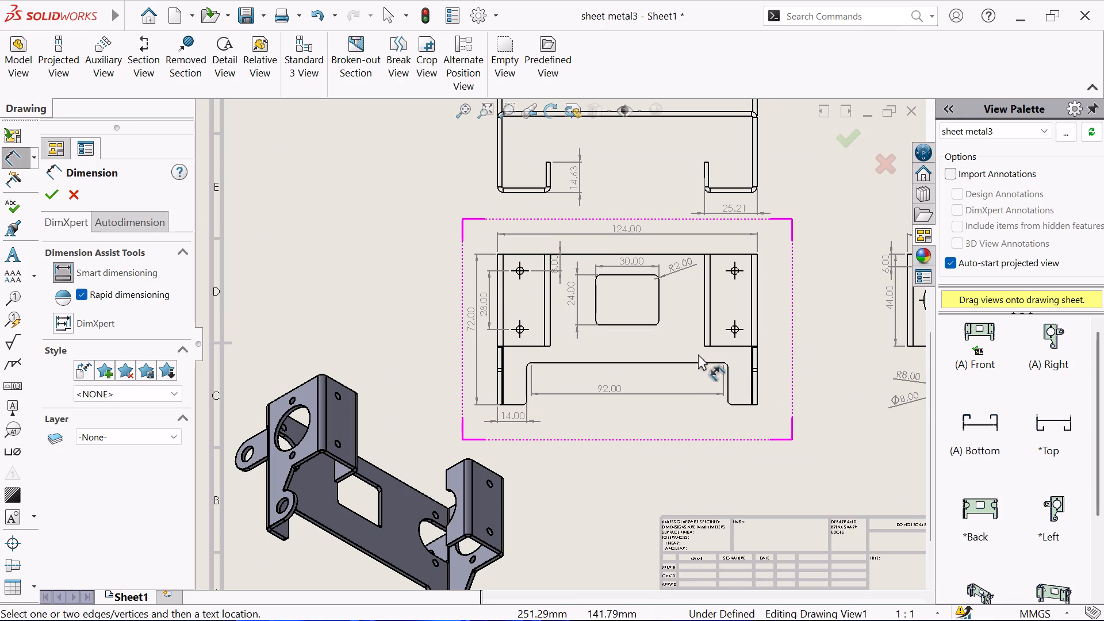
scroll(674, 313, down, 1)
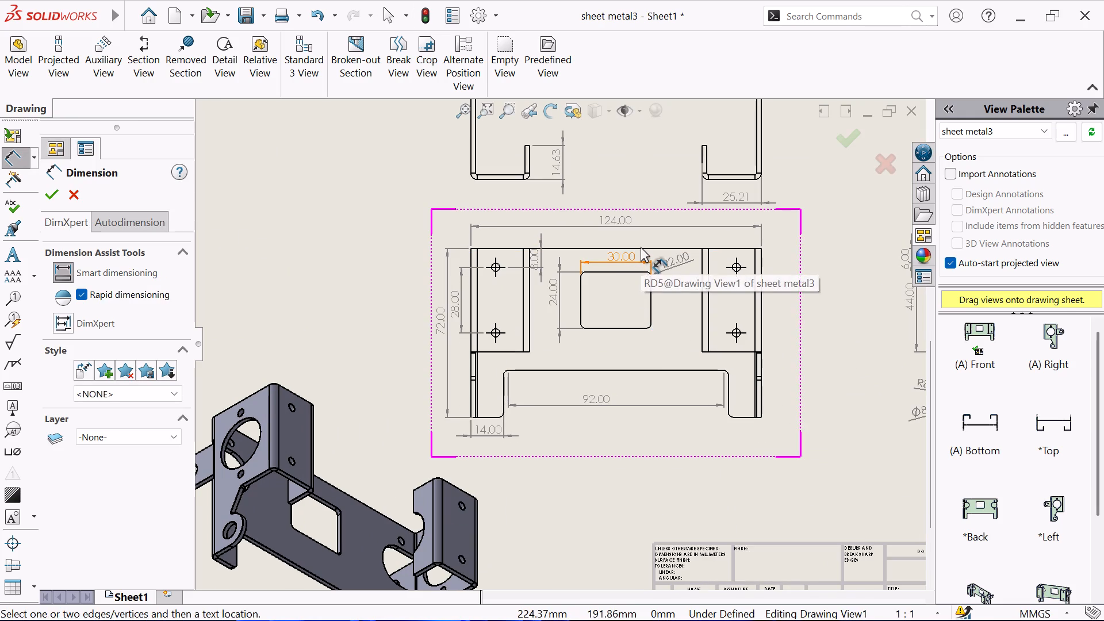
click(657, 247)
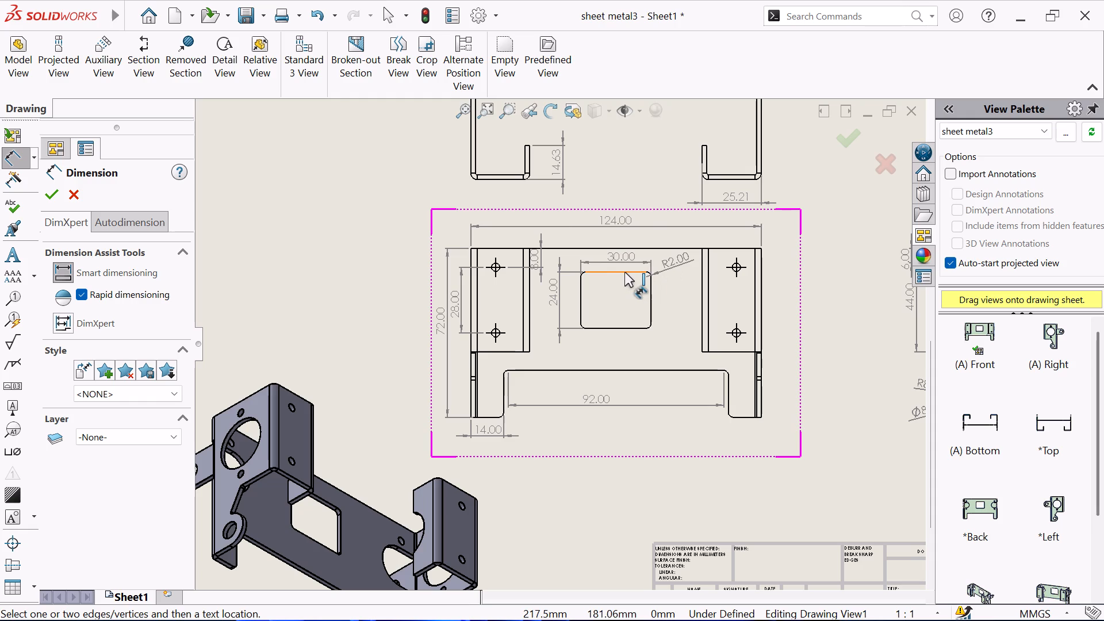
click(624, 272)
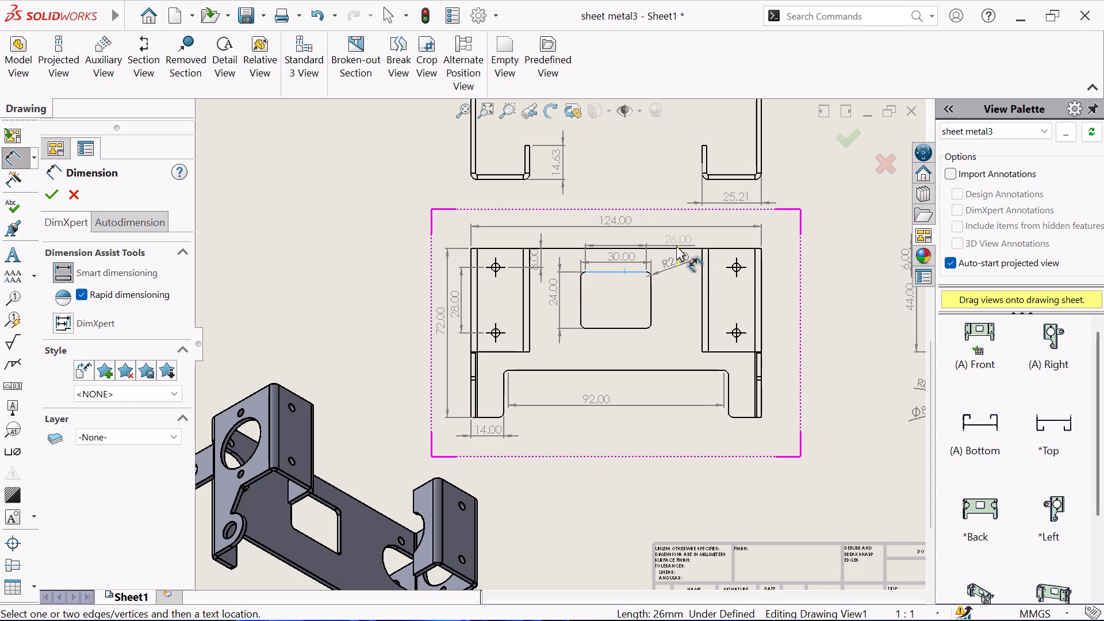
click(676, 250)
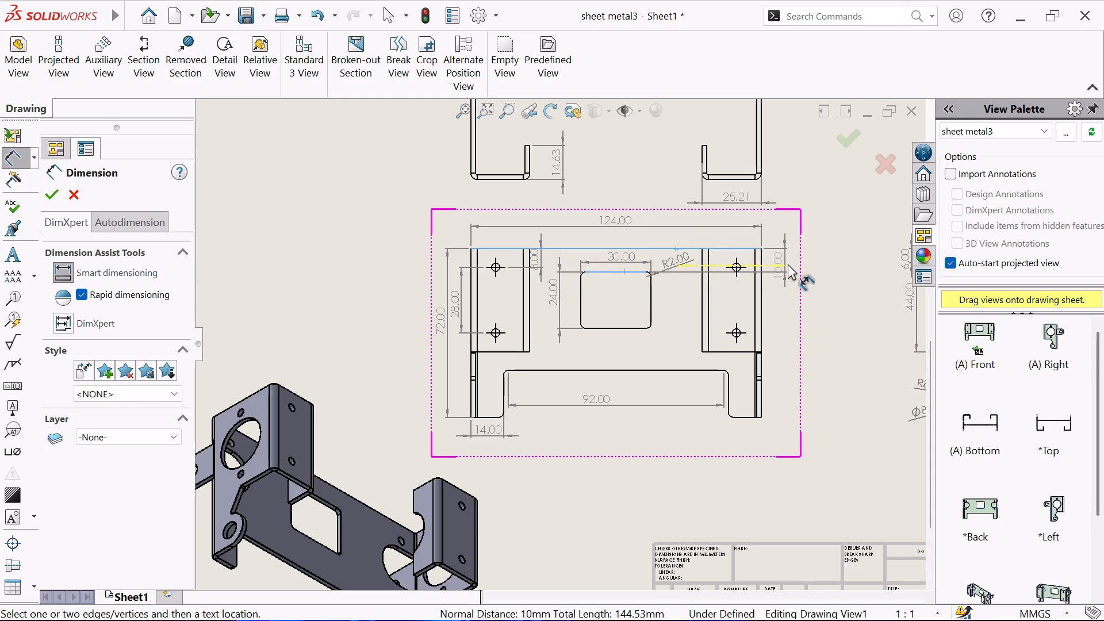
click(798, 256)
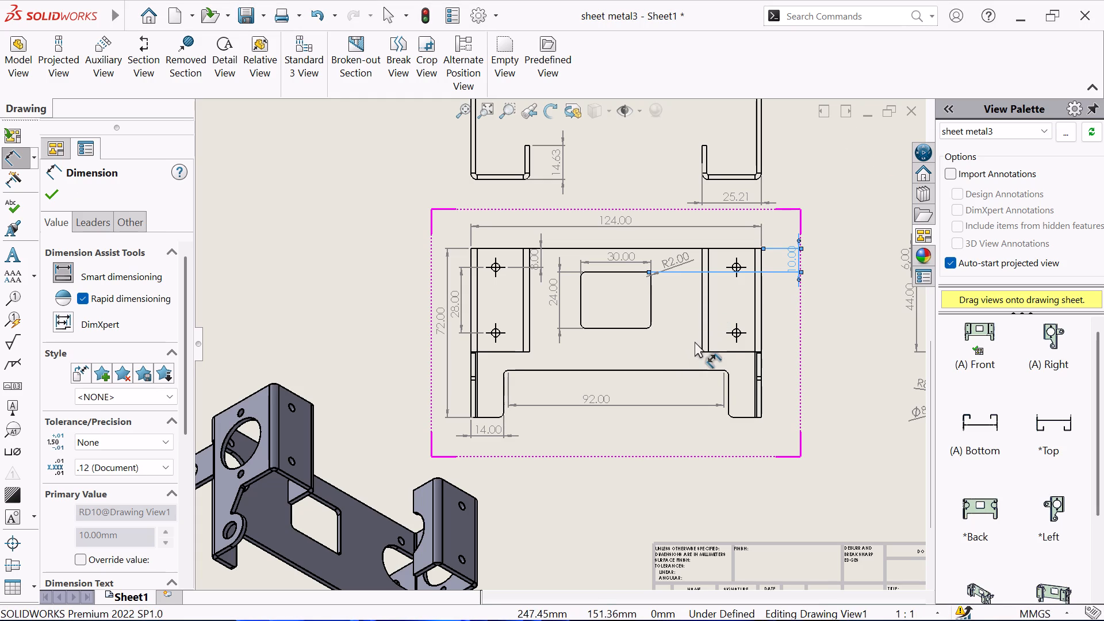
right_click(630, 448)
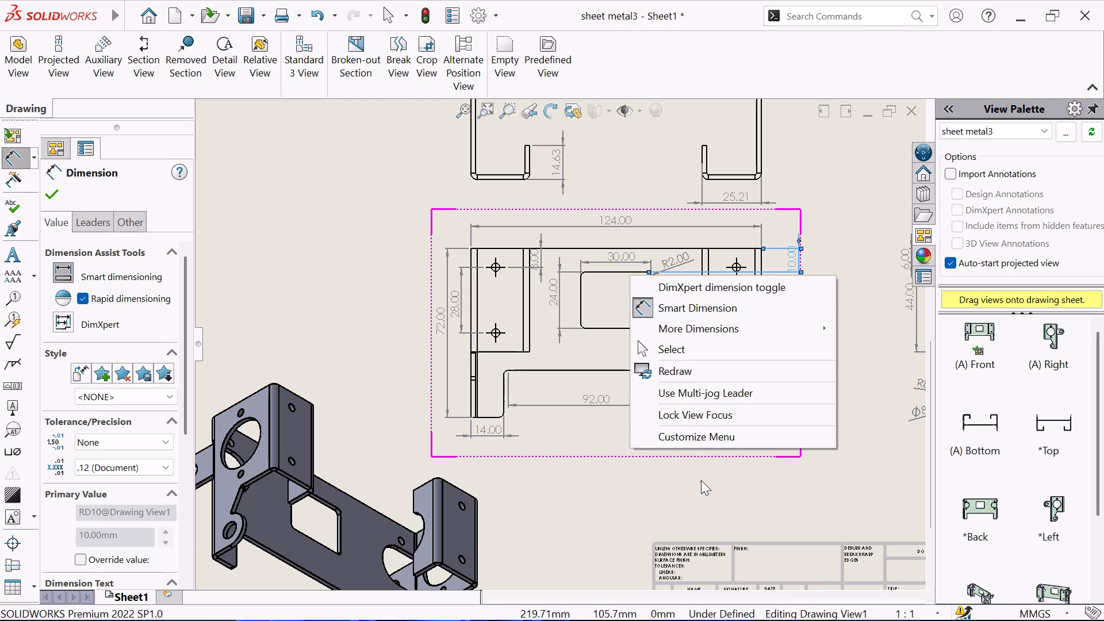
click(682, 351)
Move the shaded isometric view slightly up and left so it sits inside the sheet border.
scroll(682, 351, up, 1)
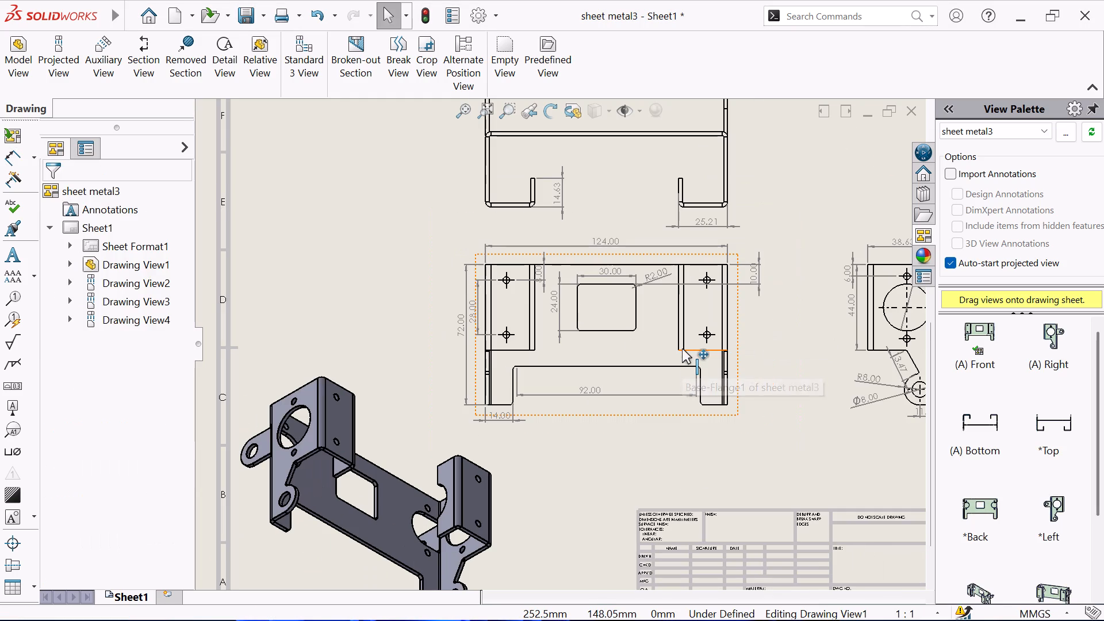
click(367, 236)
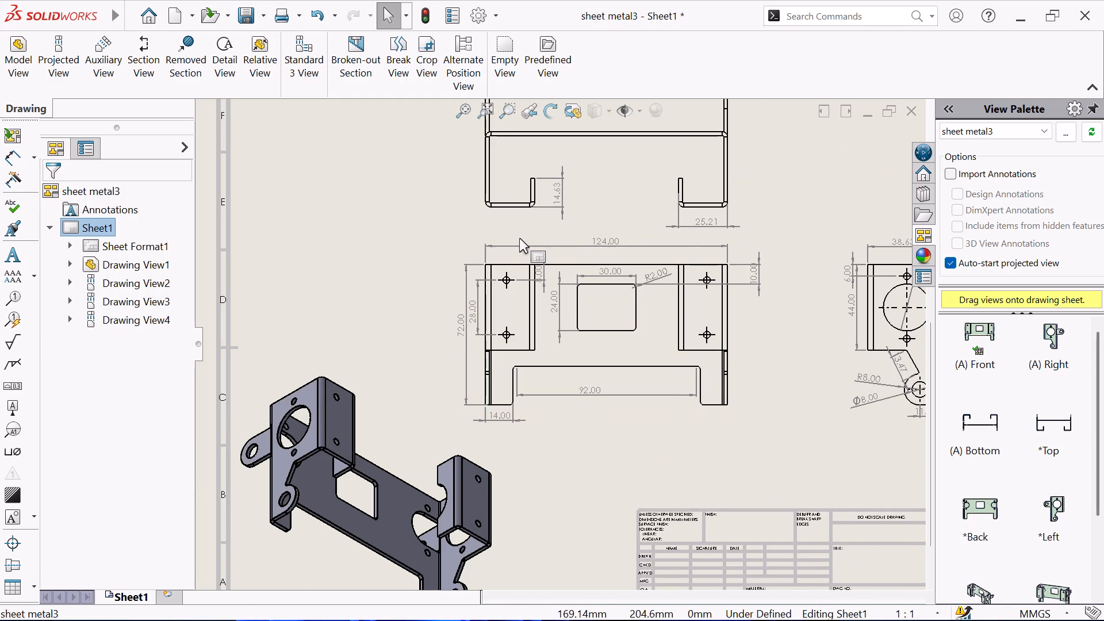
scroll(519, 238, up, 1)
scroll(643, 277, up, 2)
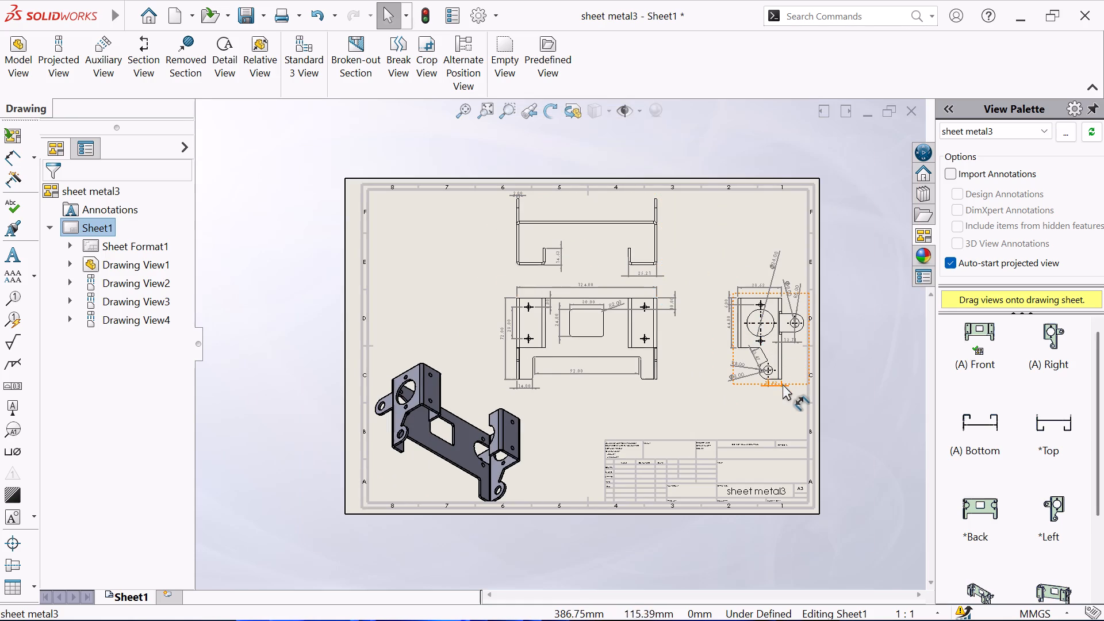
scroll(783, 384, down, 2)
scroll(736, 338, down, 2)
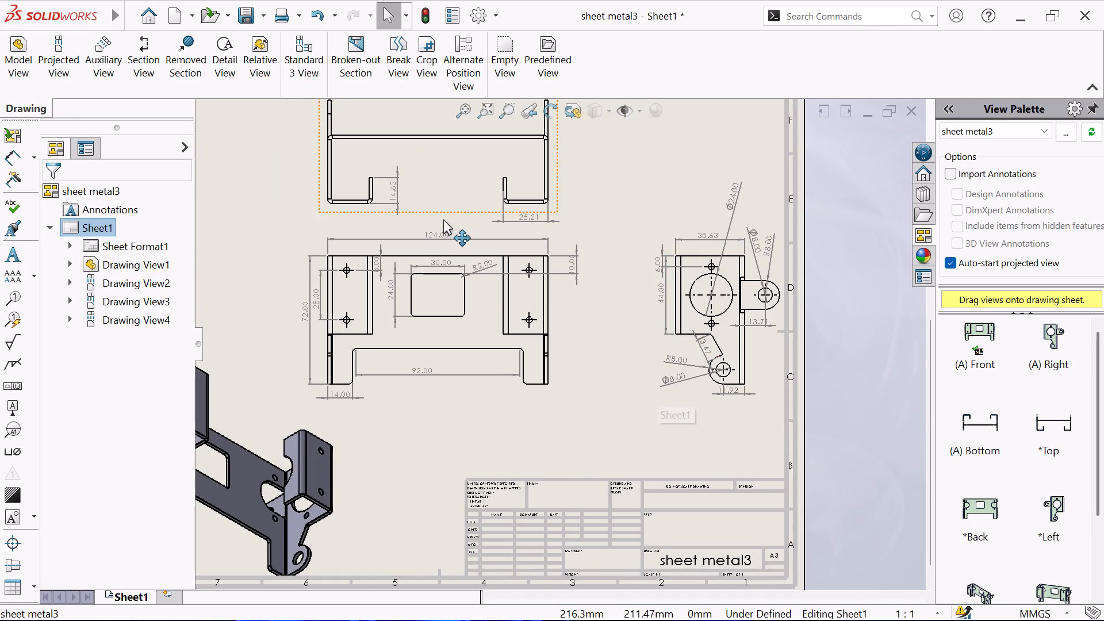
scroll(411, 163, up, 2)
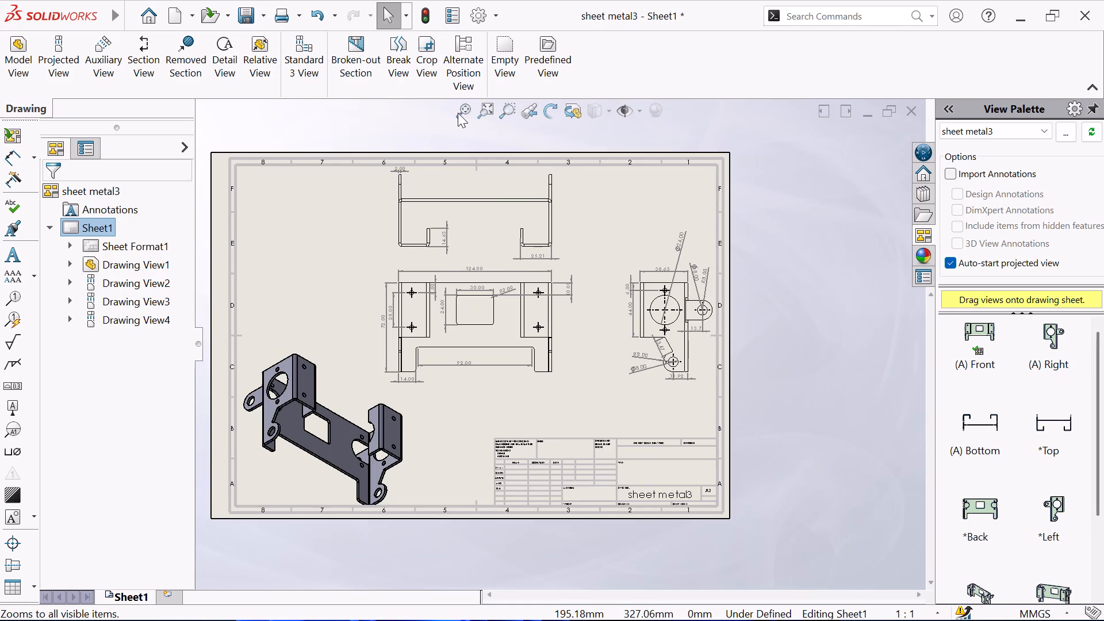
click(460, 113)
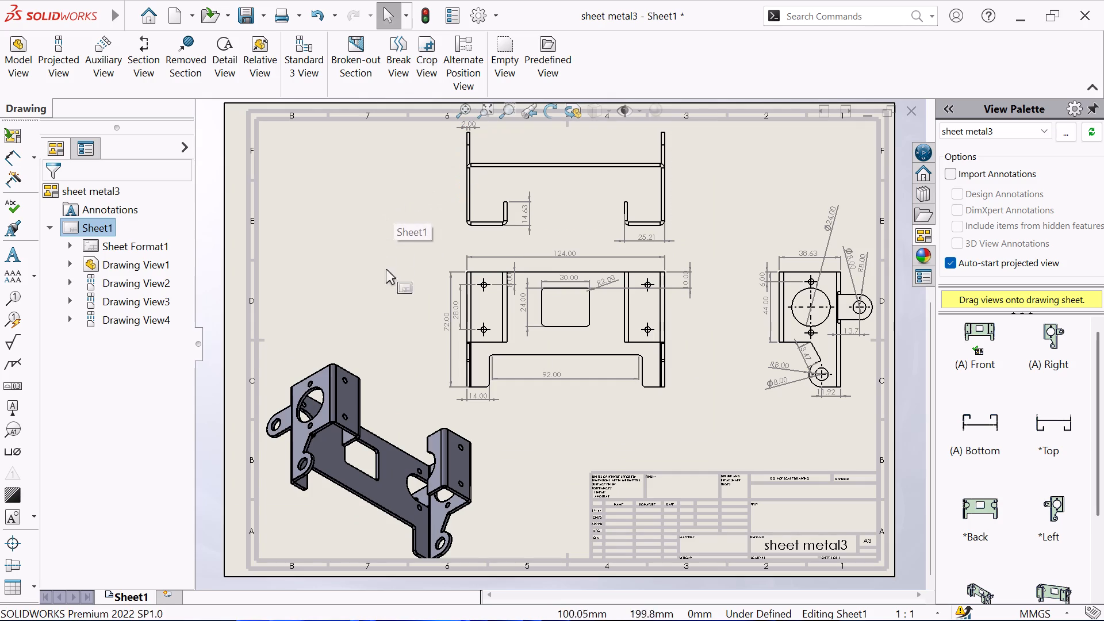
click(395, 389)
drag(298, 355, 299, 348)
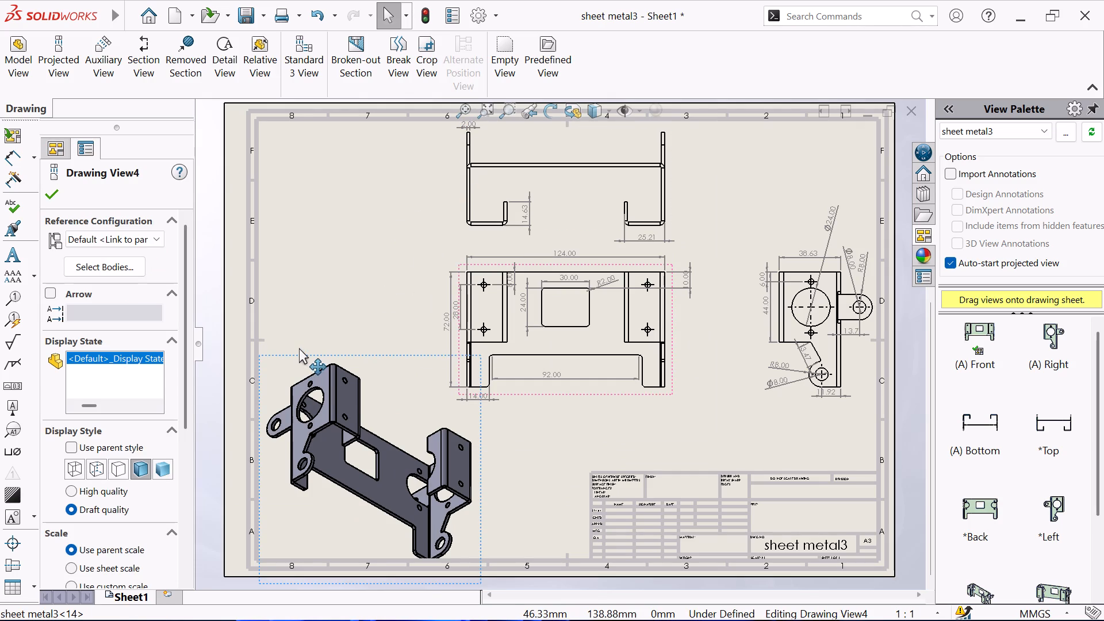
drag(299, 348, 296, 337)
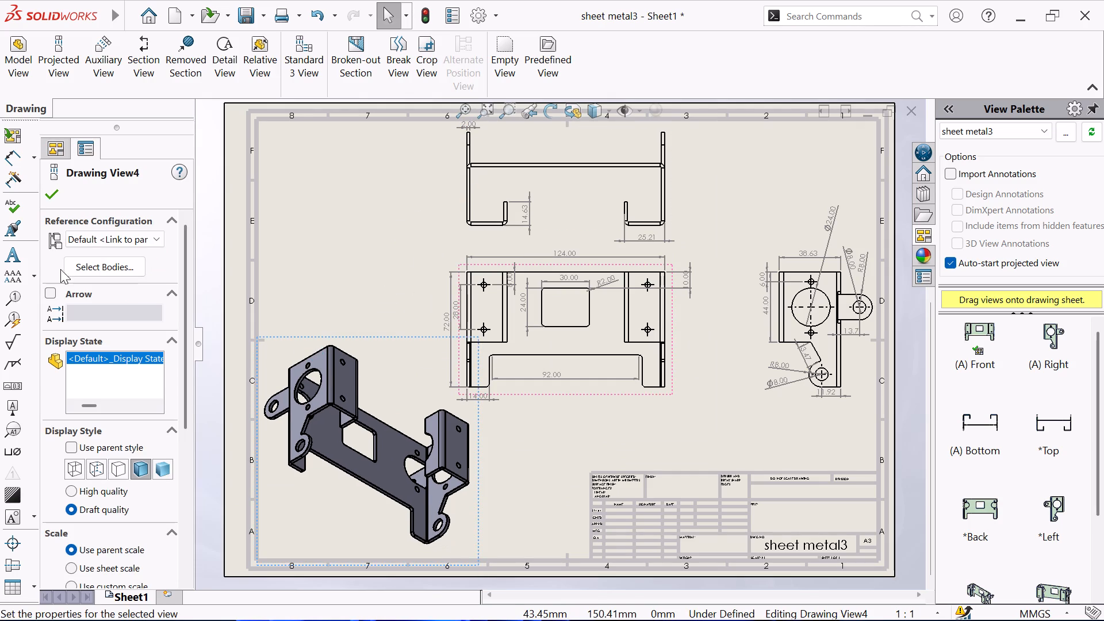
click(52, 190)
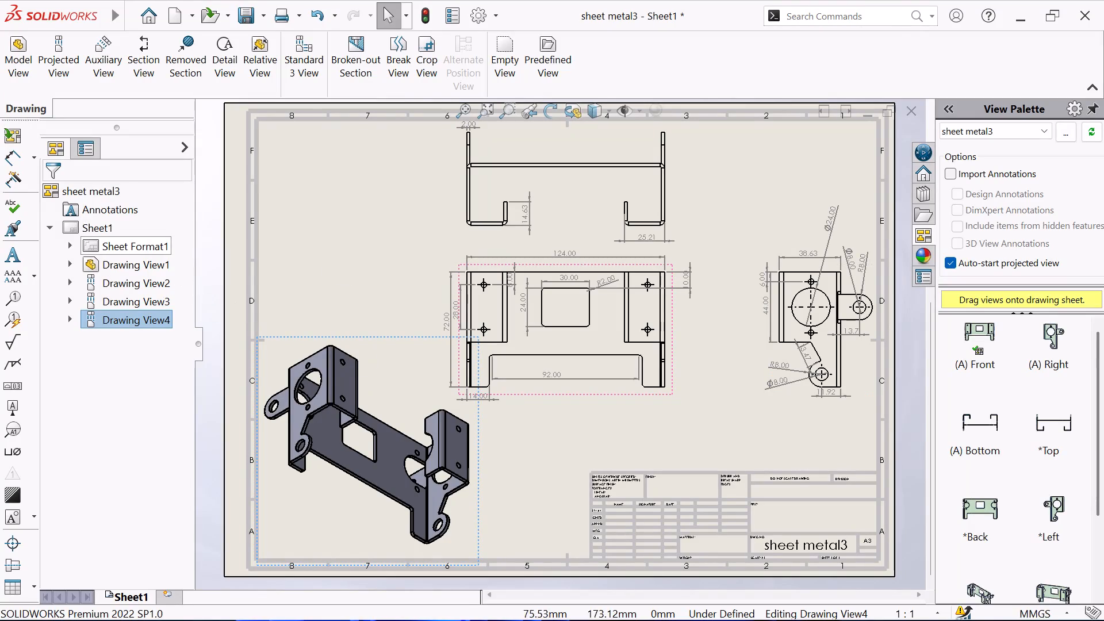
click(324, 257)
click(294, 198)
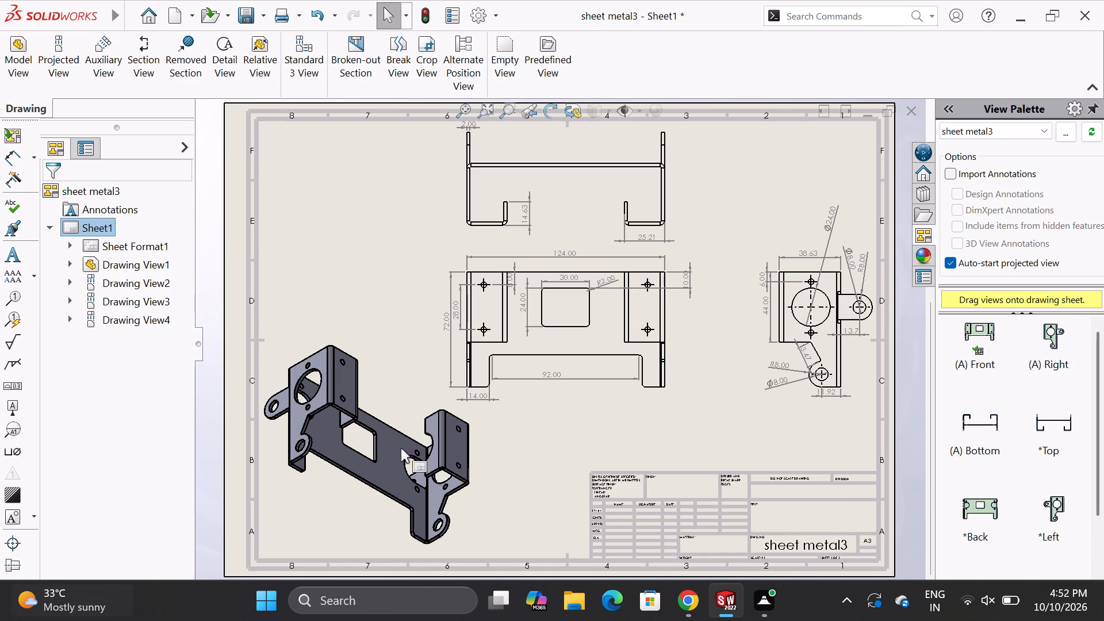
Examine the right view's dimensions closely and review the whole sheet for missing dimensions.
scroll(484, 360, up, 1)
scroll(802, 318, down, 2)
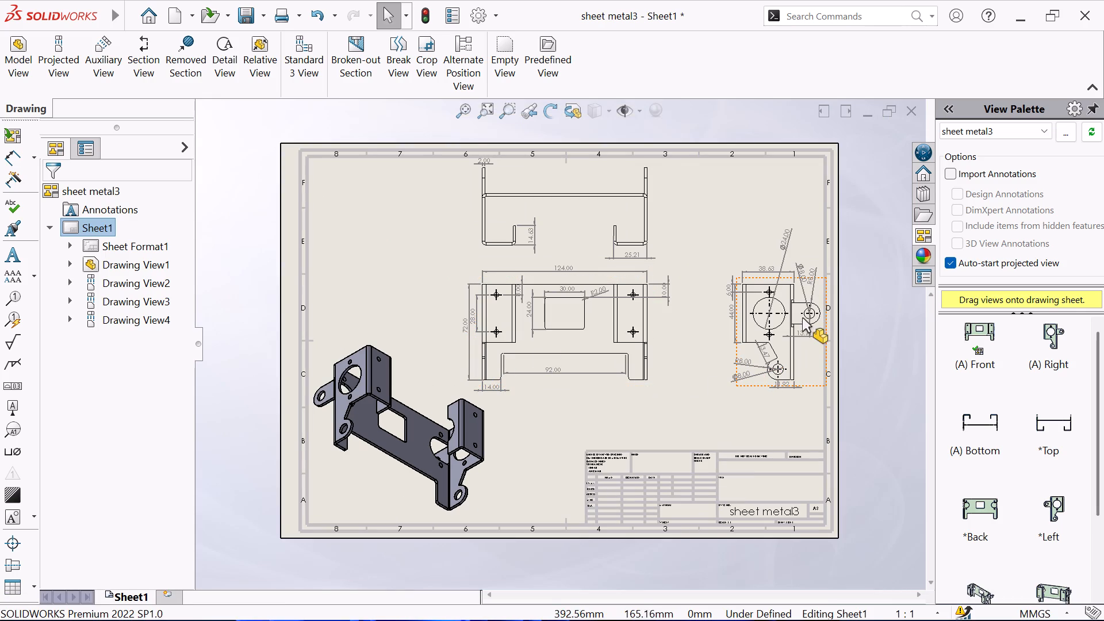
scroll(802, 317, down, 3)
scroll(734, 336, down, 1)
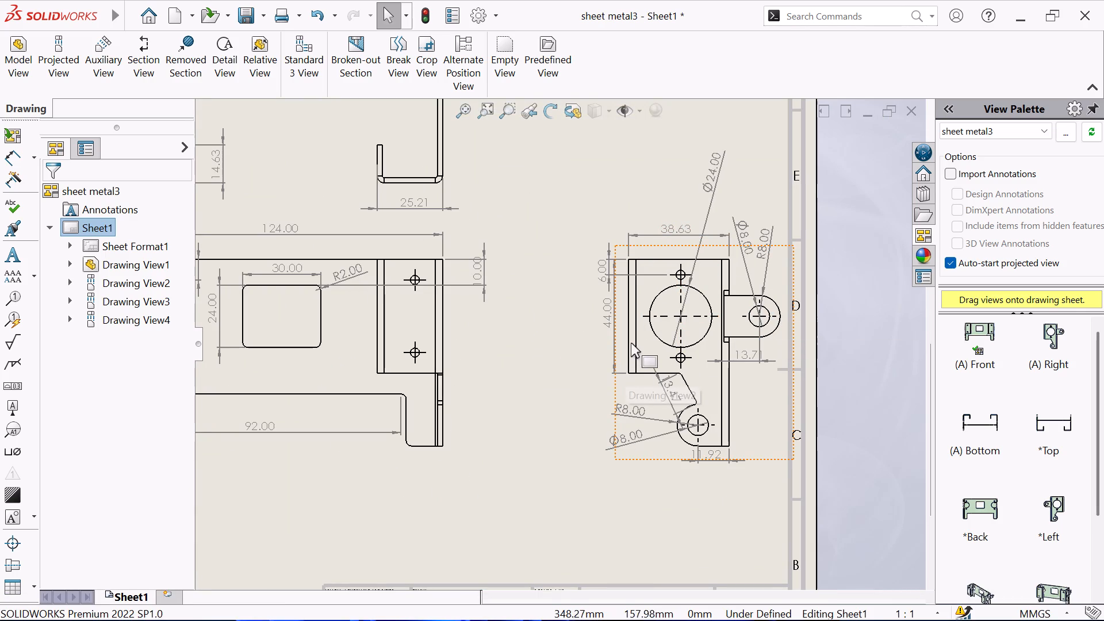
scroll(634, 336, up, 1)
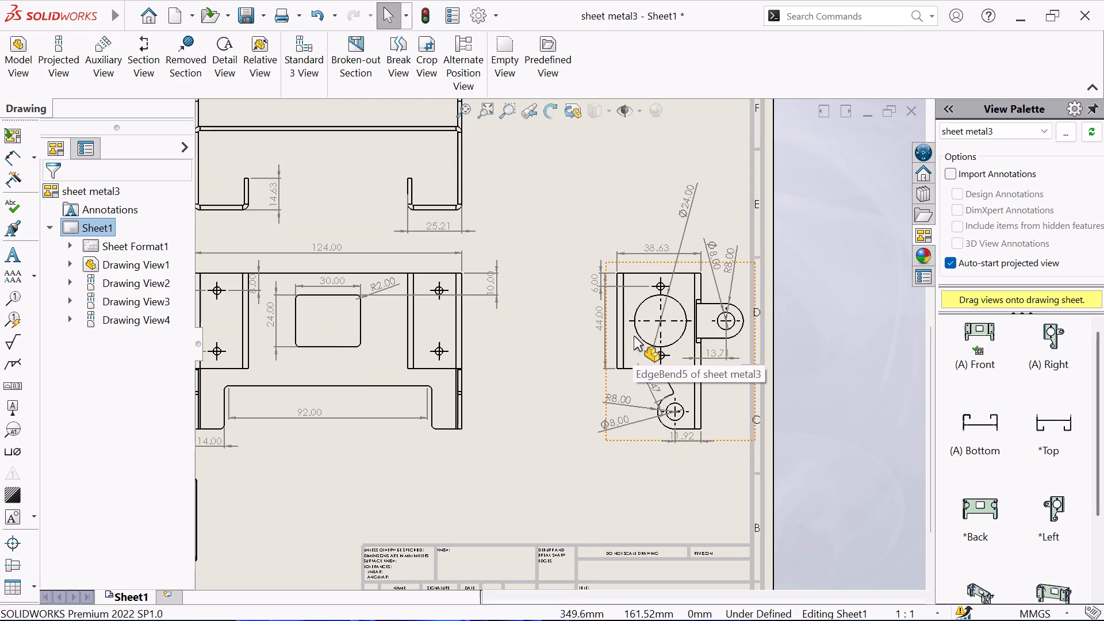
scroll(635, 335, up, 3)
scroll(408, 270, up, 1)
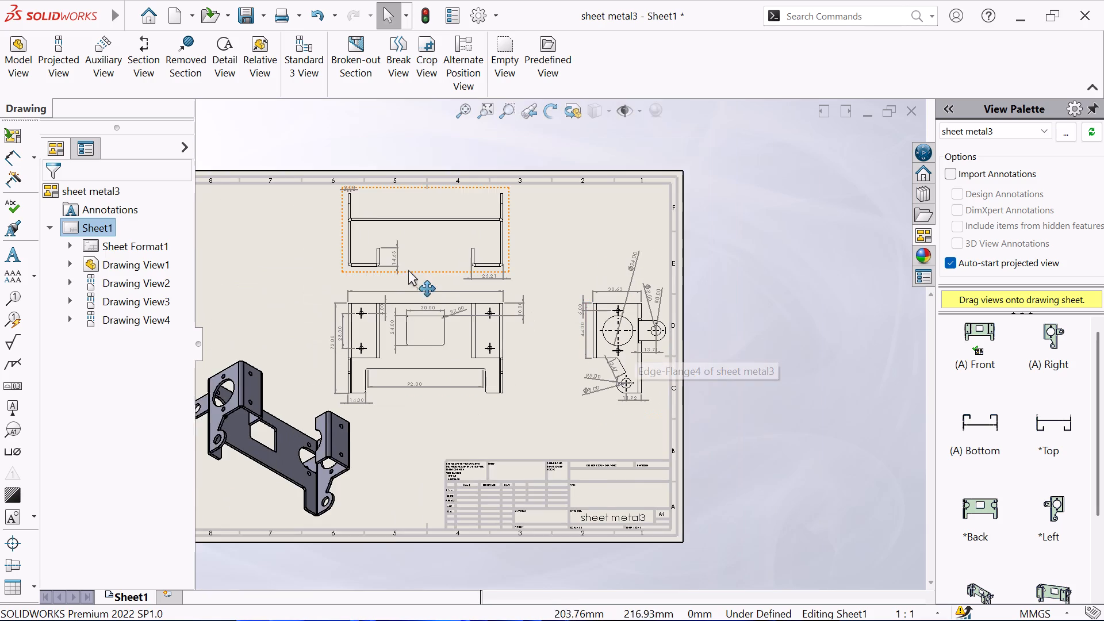
click(470, 113)
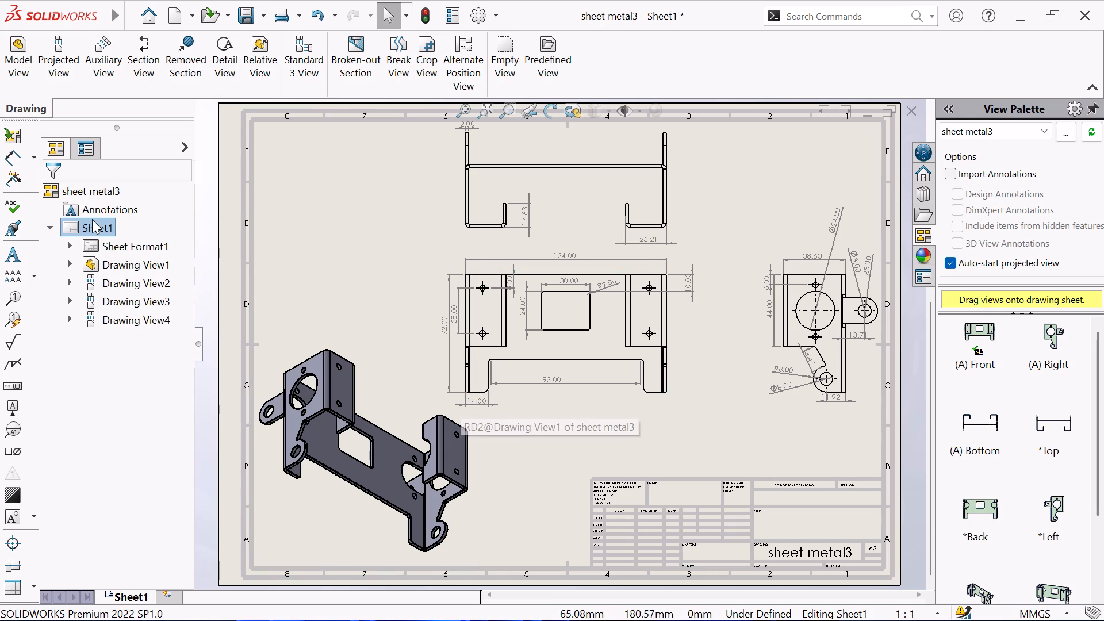
scroll(520, 258, up, 1)
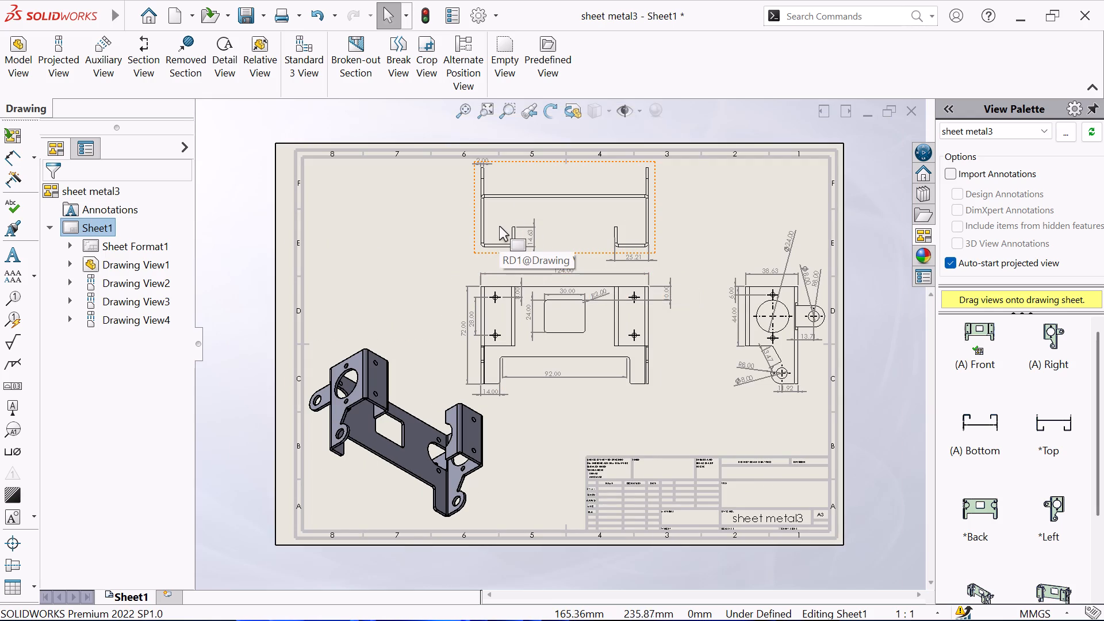
Dimension the vertical distance in the top view from the web's upper edge to the left return flange's bottom edge, placing it left of the view.
click(9, 161)
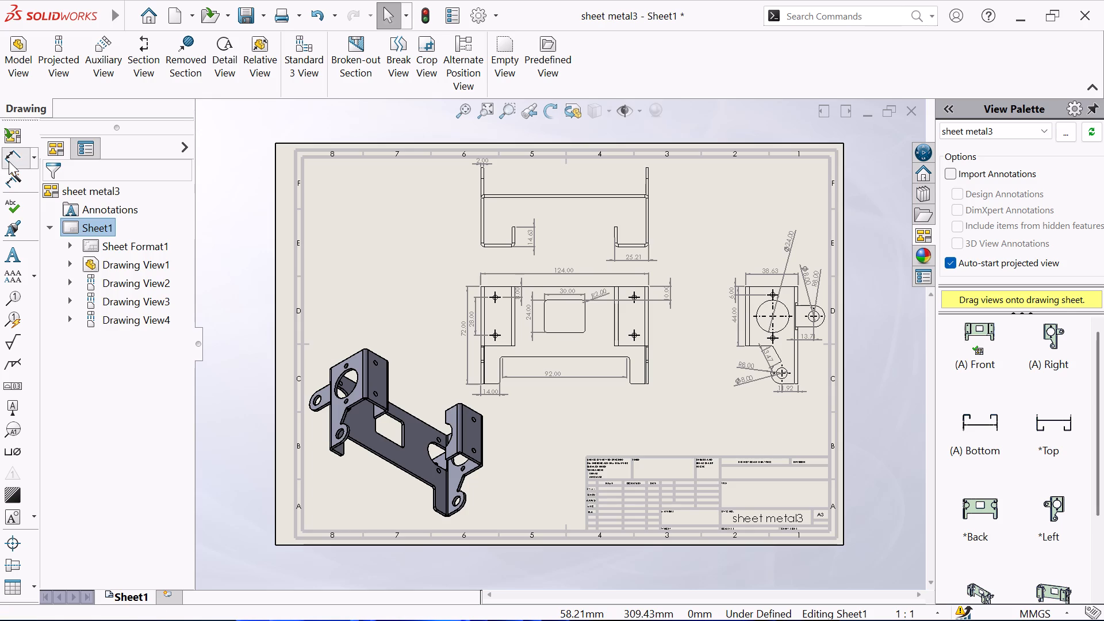
scroll(507, 218, down, 3)
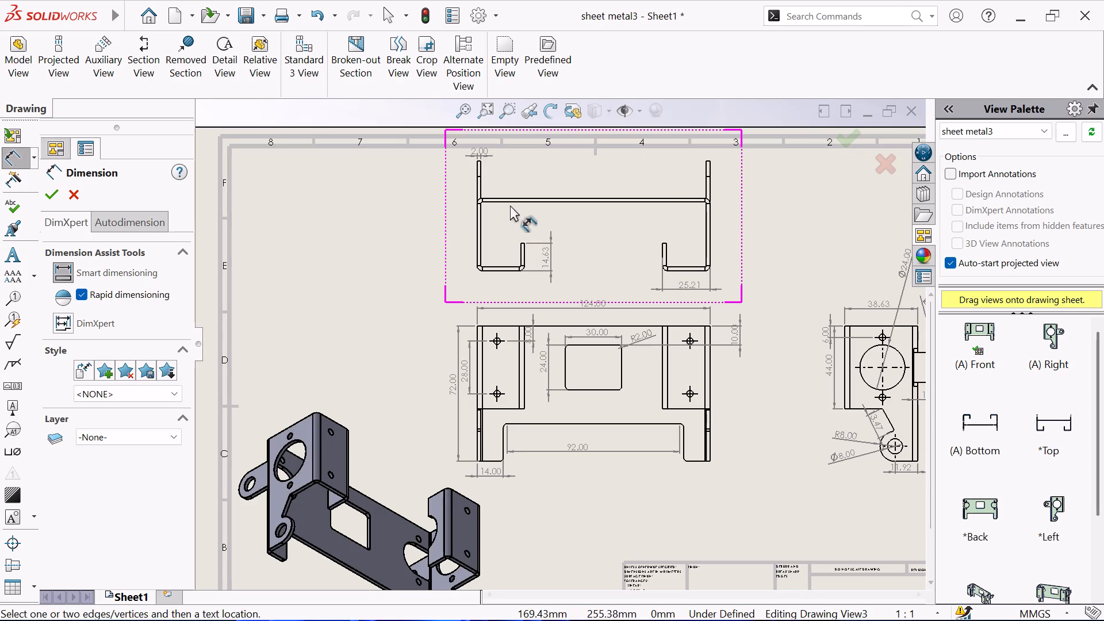
click(507, 198)
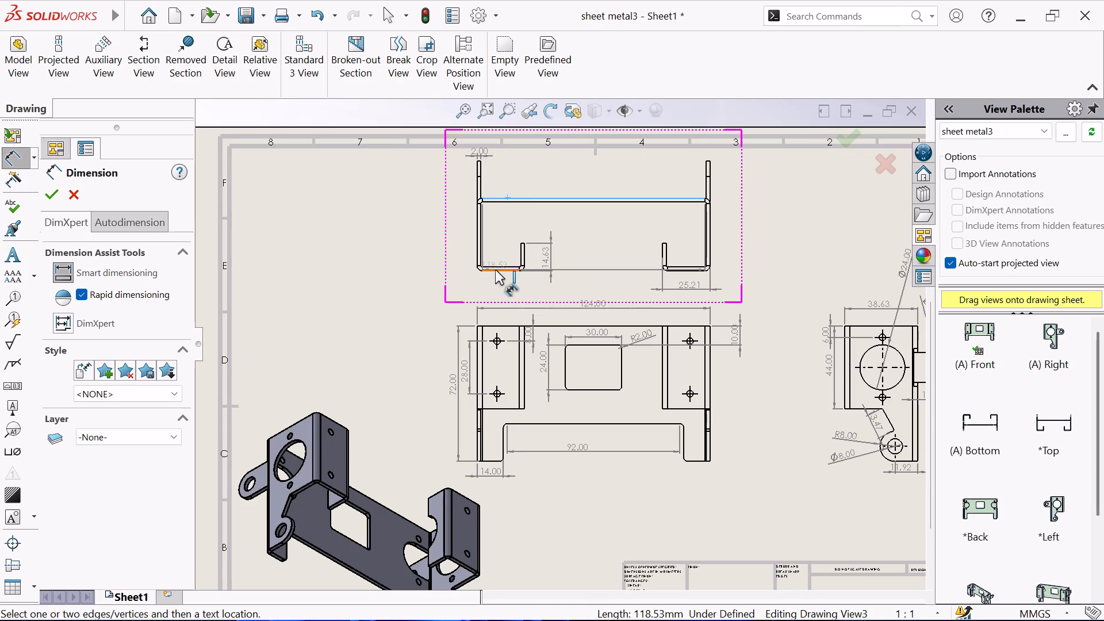
click(495, 270)
click(463, 237)
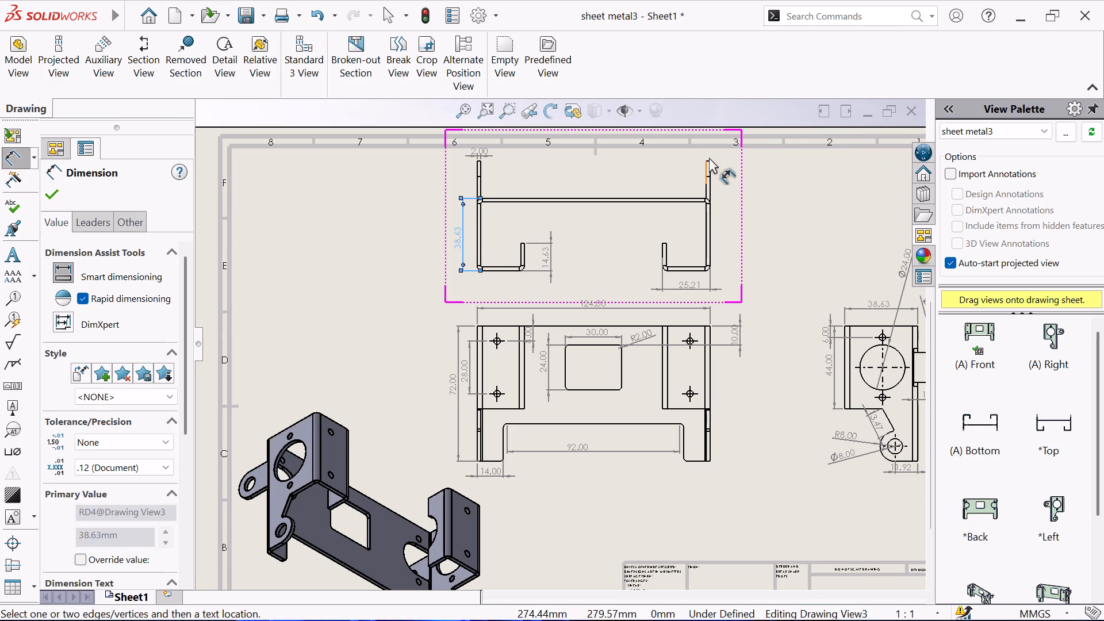
Dimension the top view's overall depth from the right lug's upper end to the right flange's bottom edge, placing it right of the view.
scroll(714, 155, down, 2)
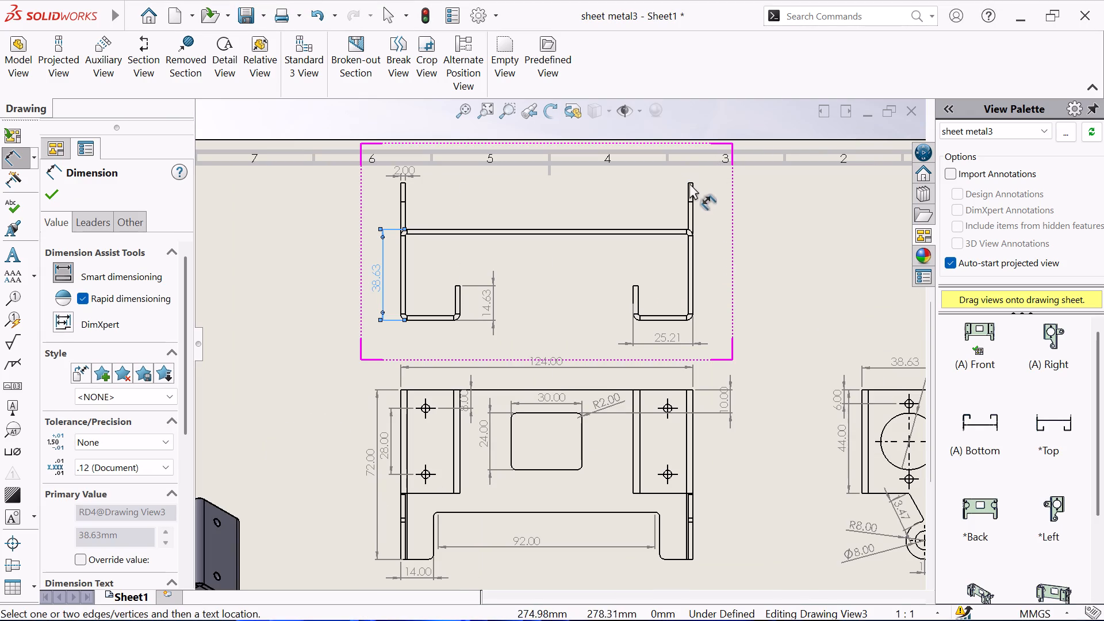
click(692, 181)
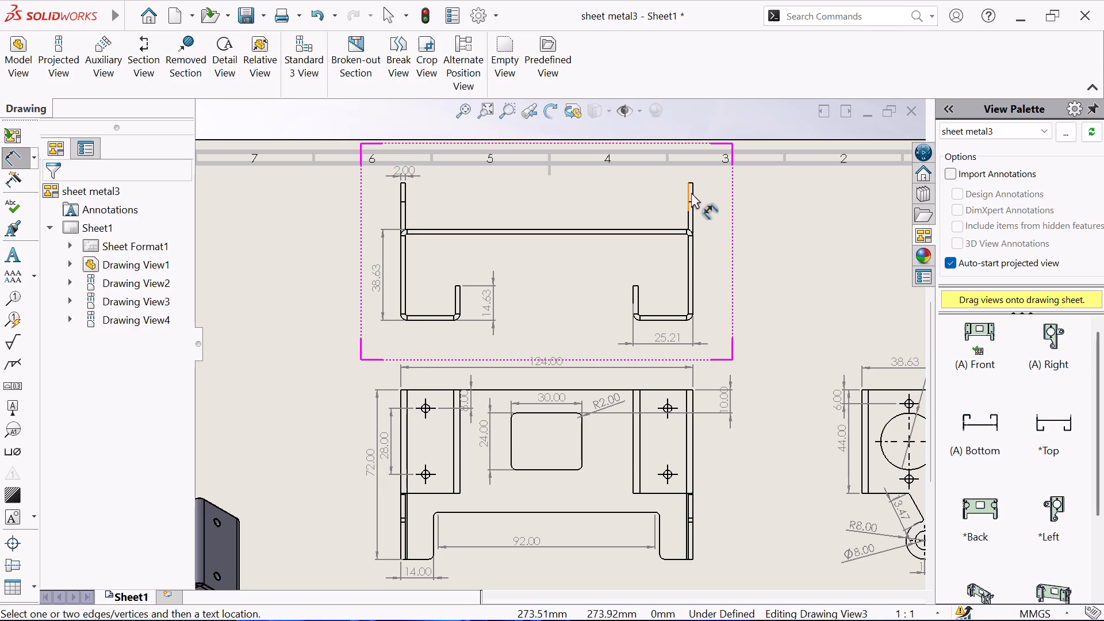
click(692, 181)
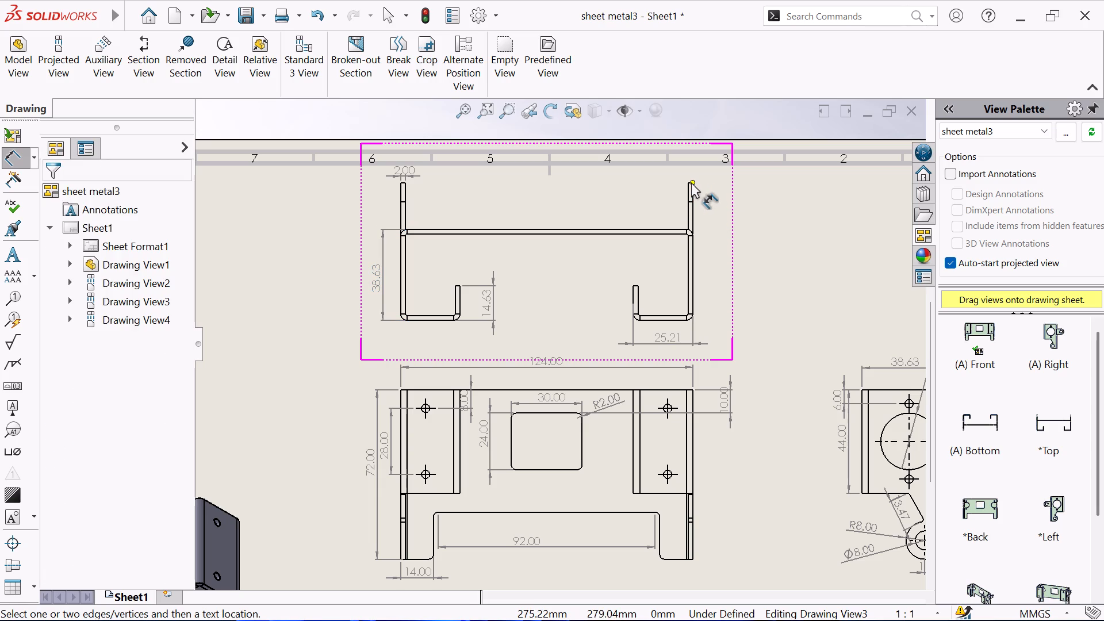
click(691, 182)
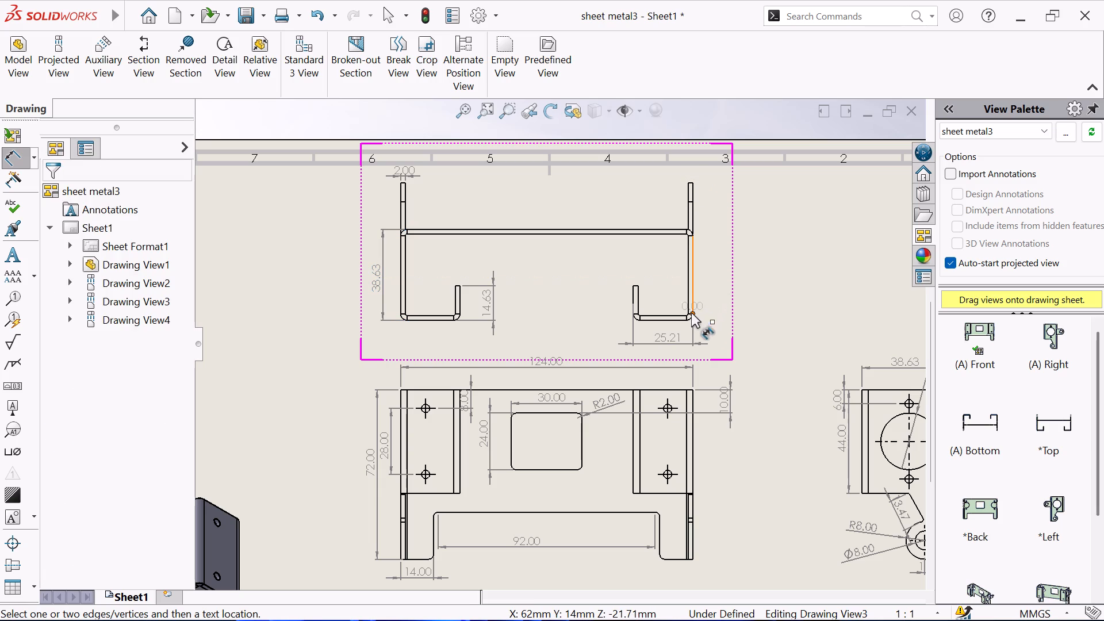
click(678, 320)
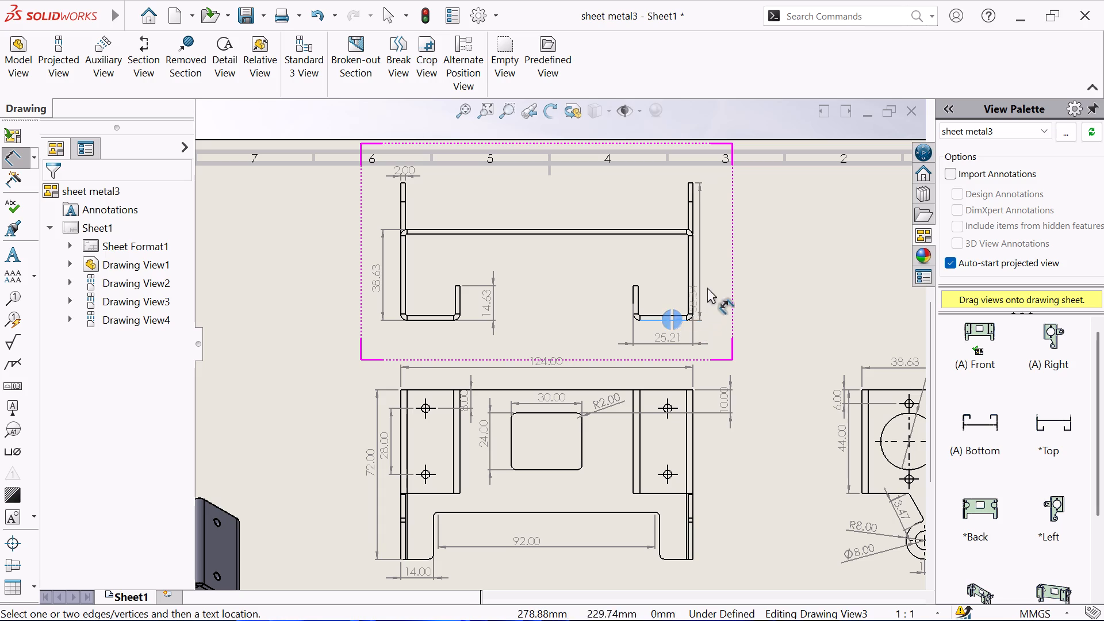
click(719, 260)
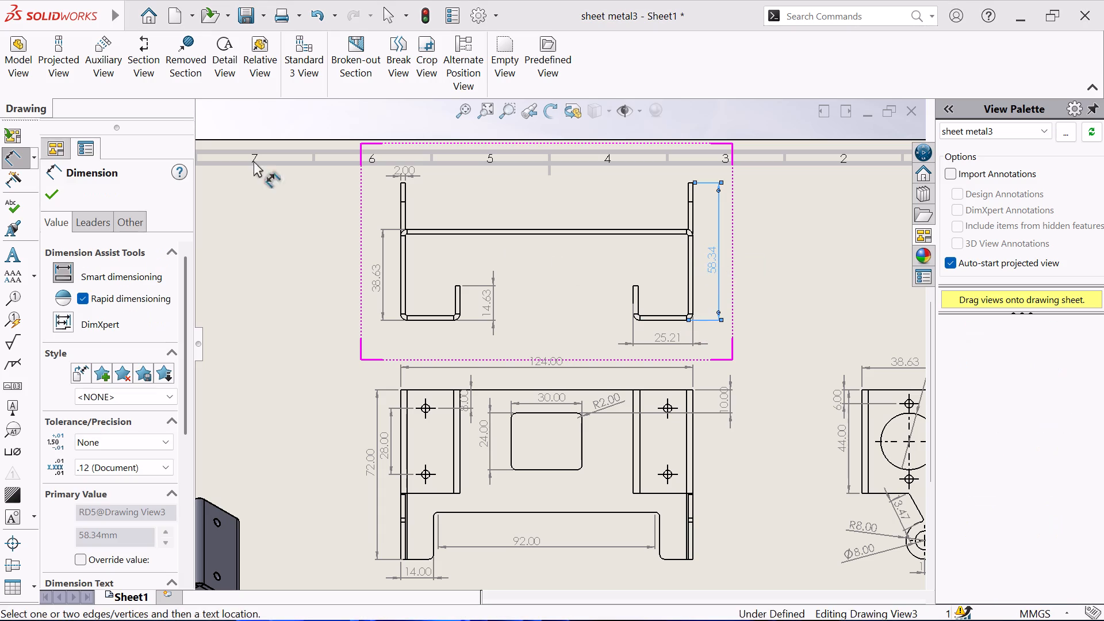
click(55, 194)
Review the whole sheet and the dimensions in the front, top and right views for completeness.
scroll(466, 248, up, 2)
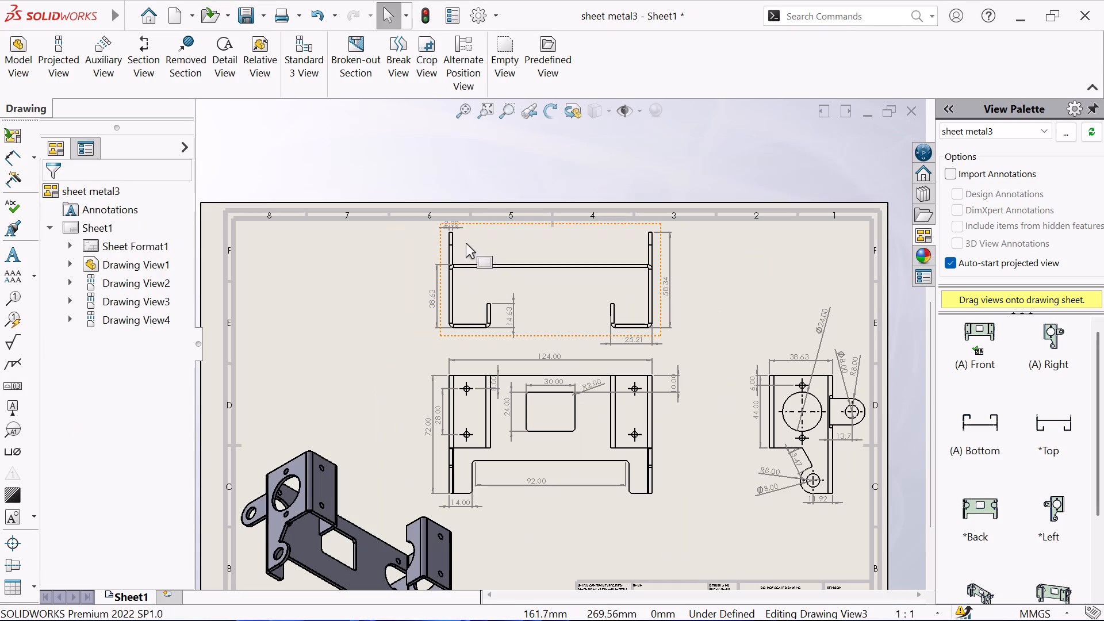
click(468, 102)
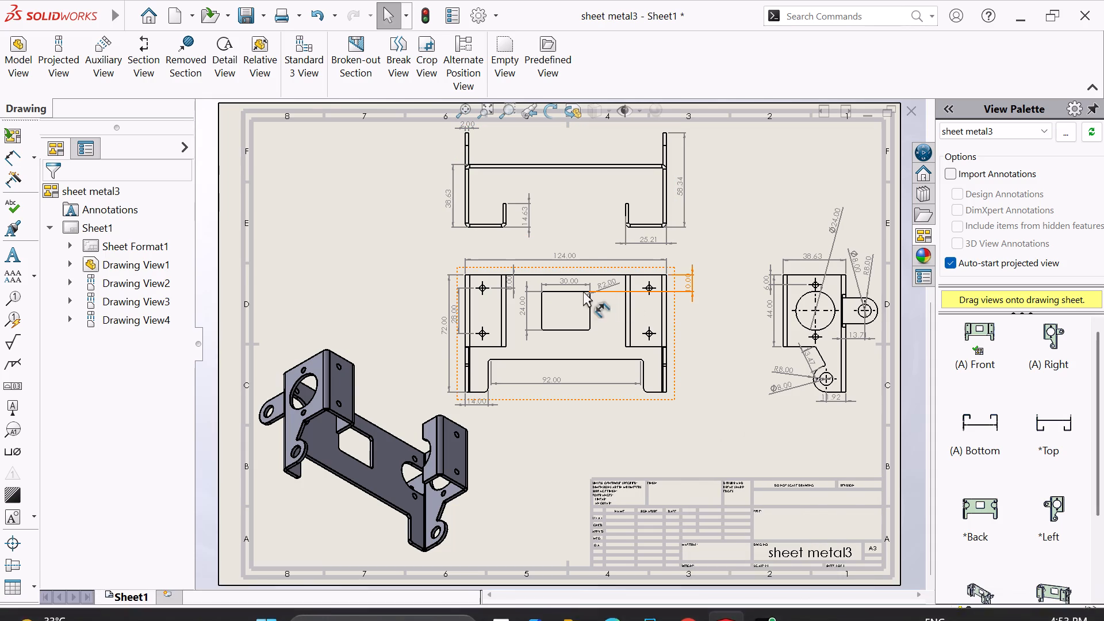
scroll(583, 291, up, 2)
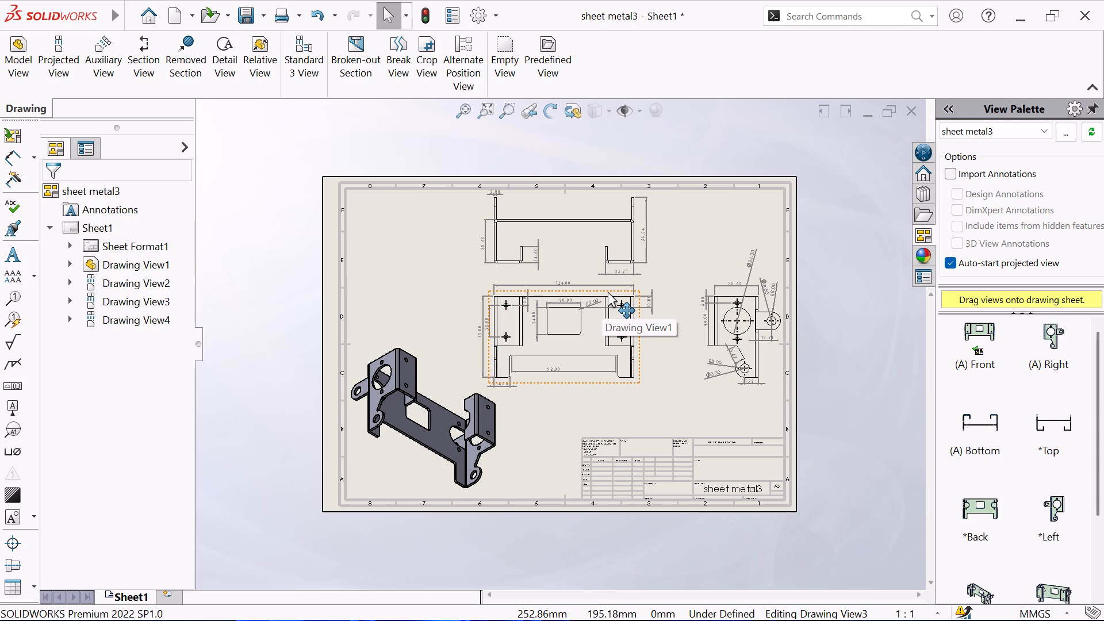
click(474, 118)
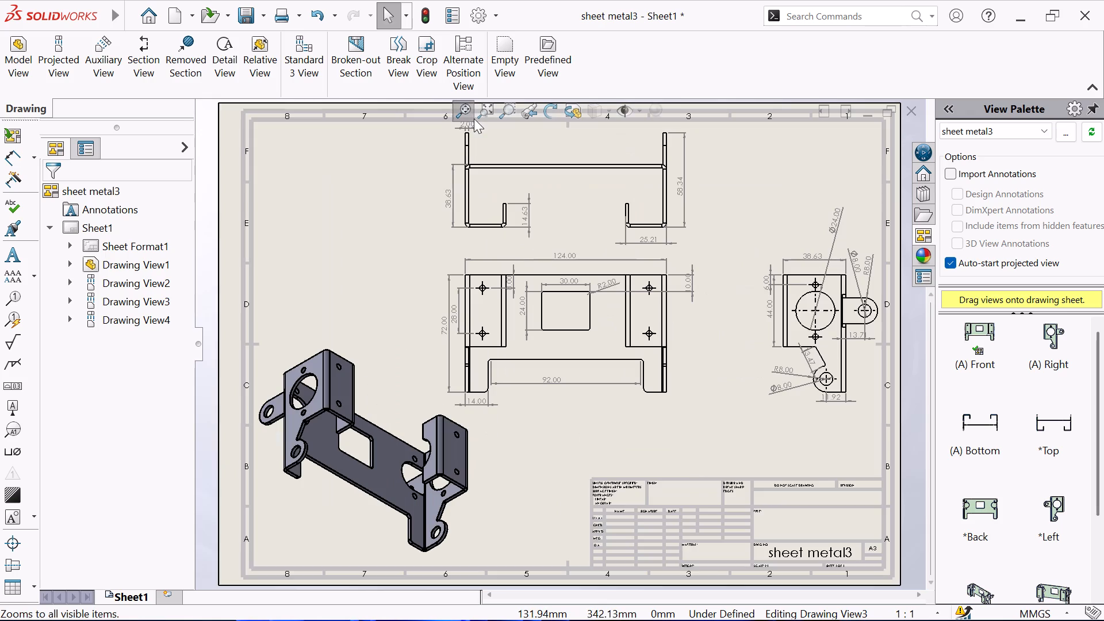
right_click(401, 240)
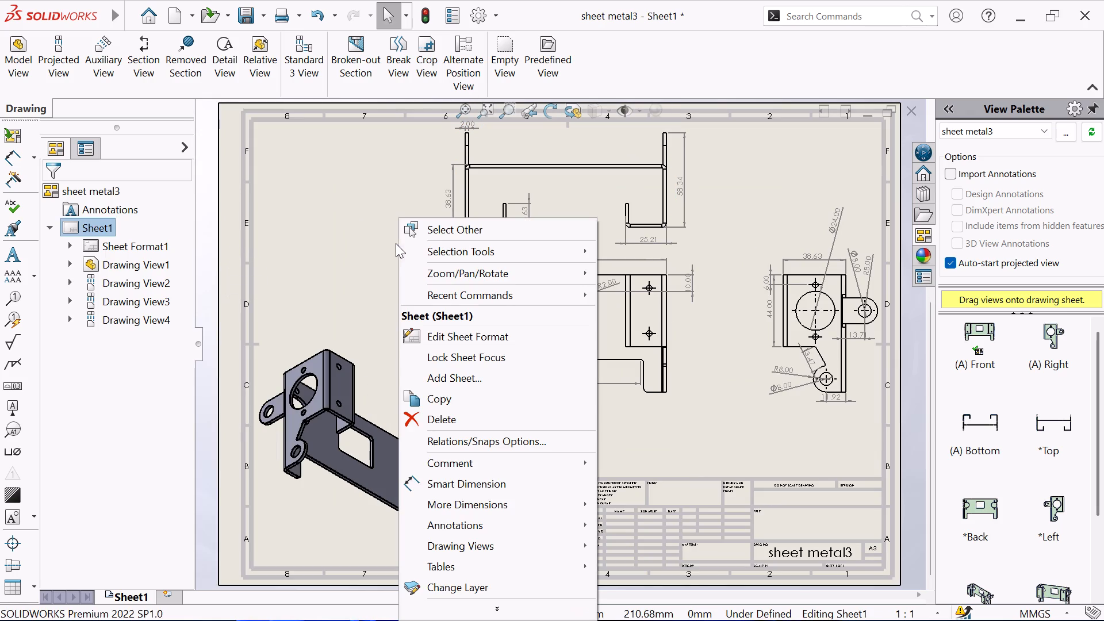
click(363, 258)
scroll(568, 299, up, 1)
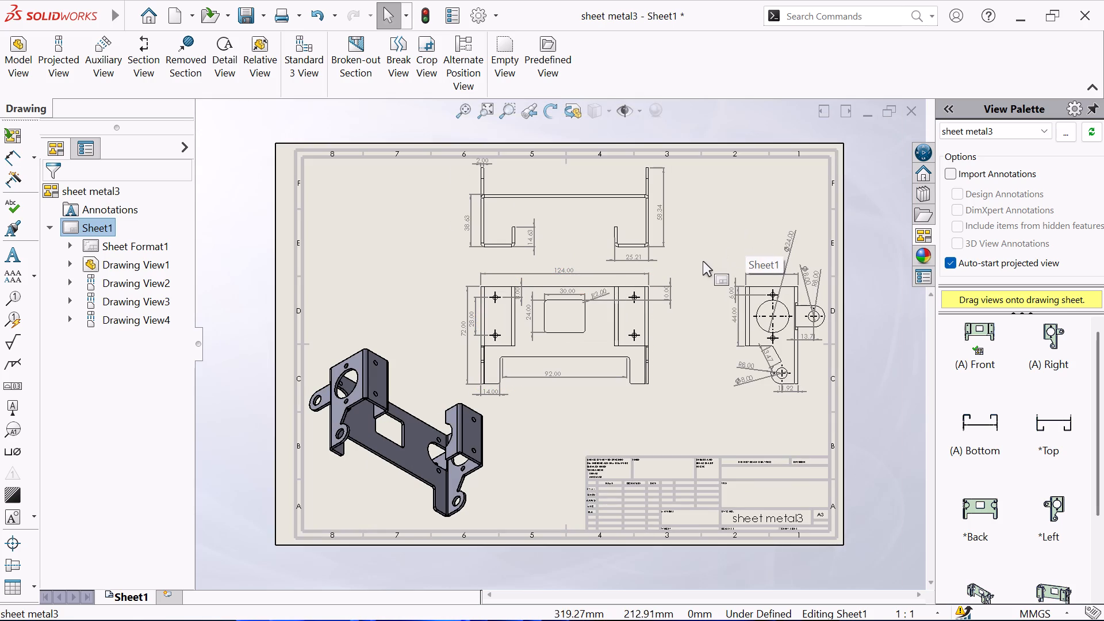
scroll(598, 336, down, 3)
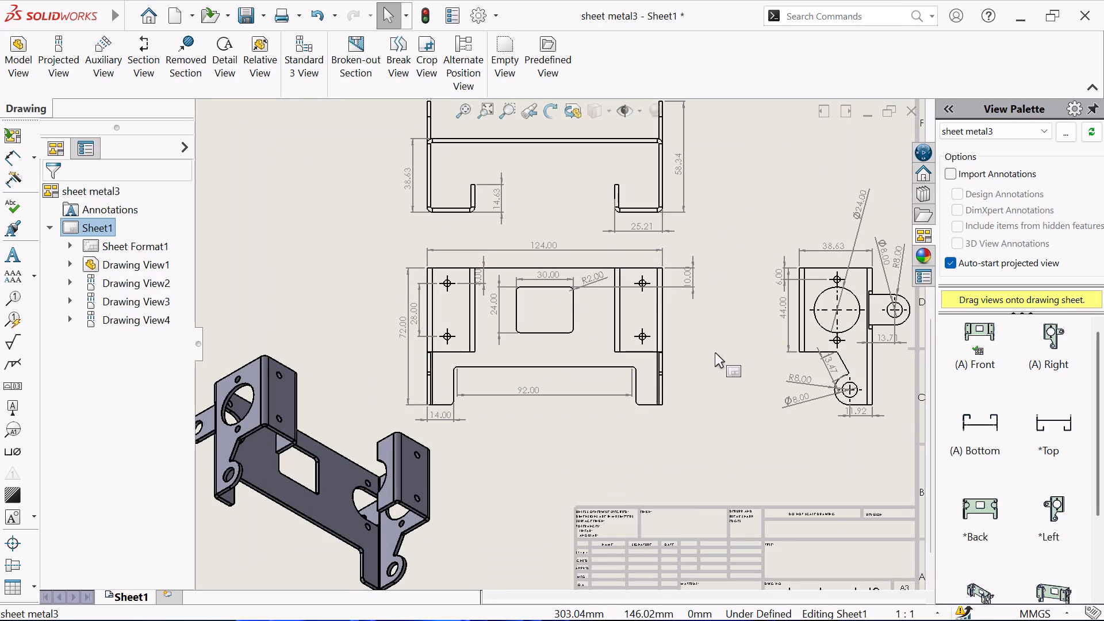
Save the drawing as a SOLIDWORKS Drawing named sheet metal3draftting in the current folder.
key(ctrl+s)
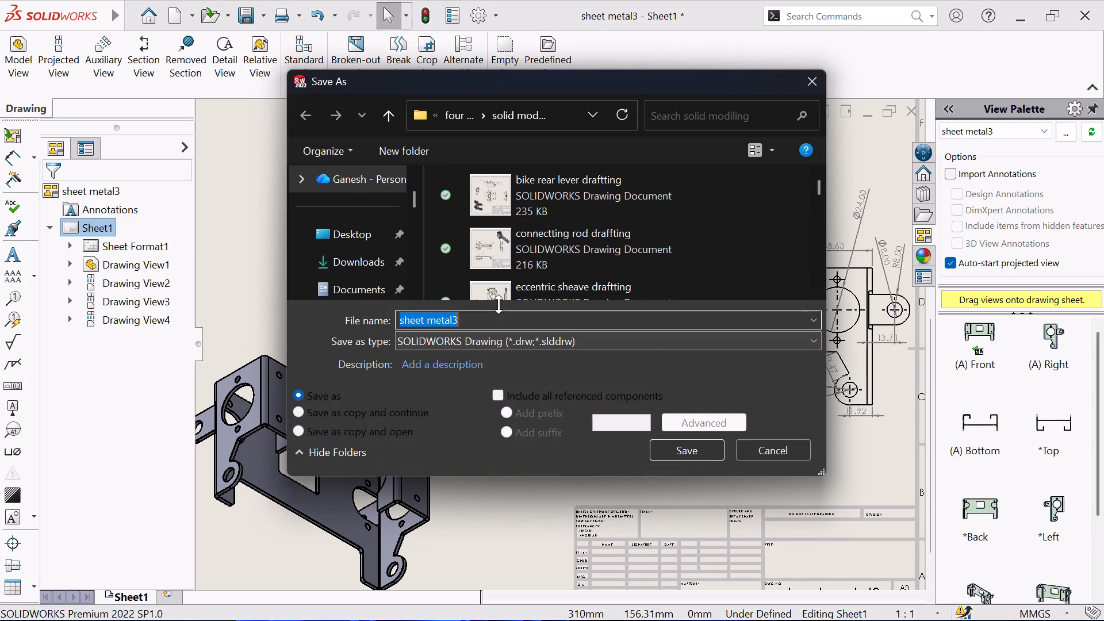
click(497, 315)
click(497, 314)
key(space)
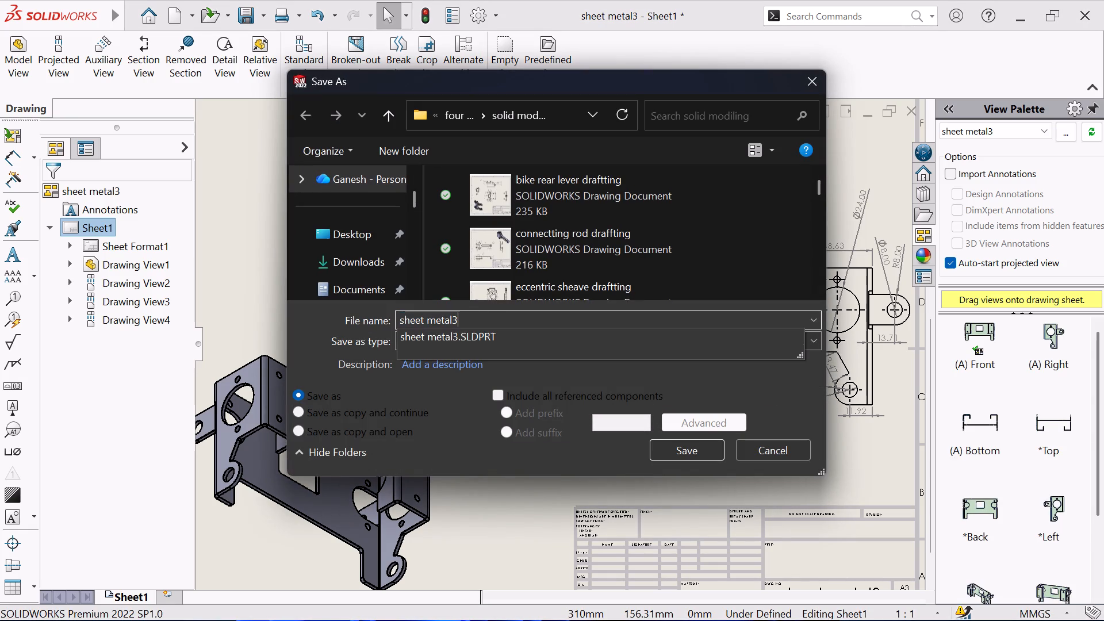
text(draf)
text(tt)
text(ing)
key(Return)
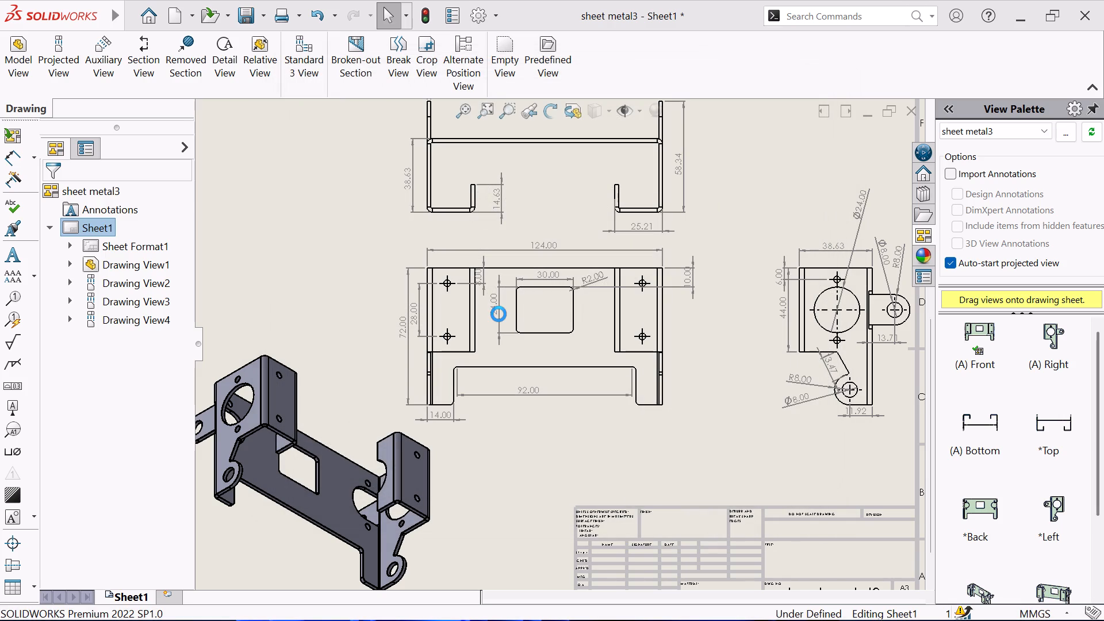
Fit the whole sheet in view and save the drawing again.
scroll(517, 332, up, 3)
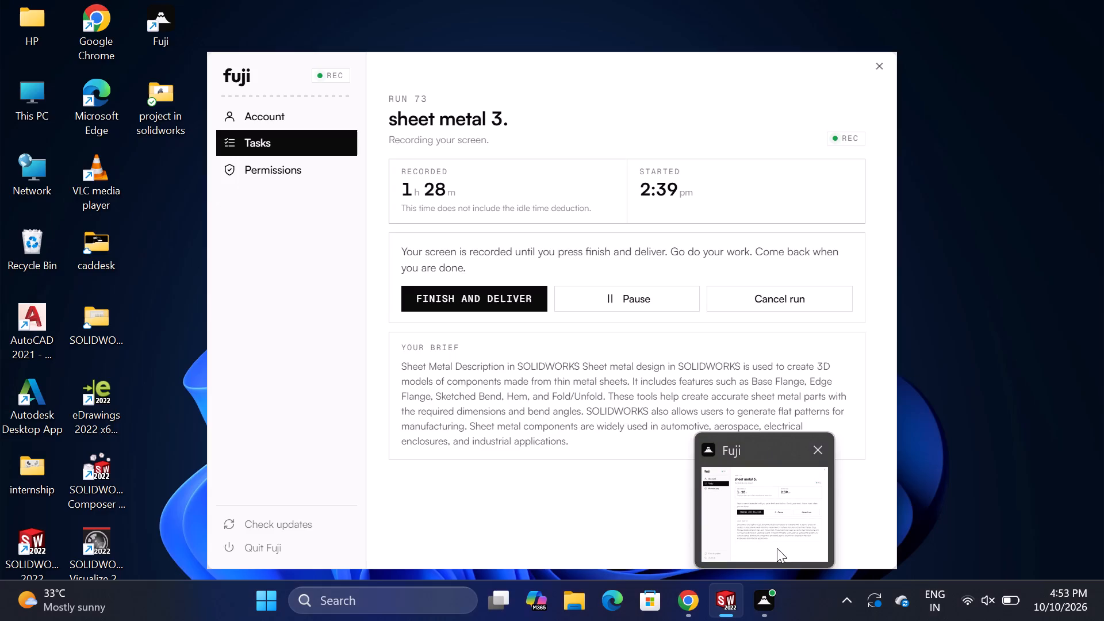
scroll(674, 384, up, 3)
scroll(630, 363, down, 3)
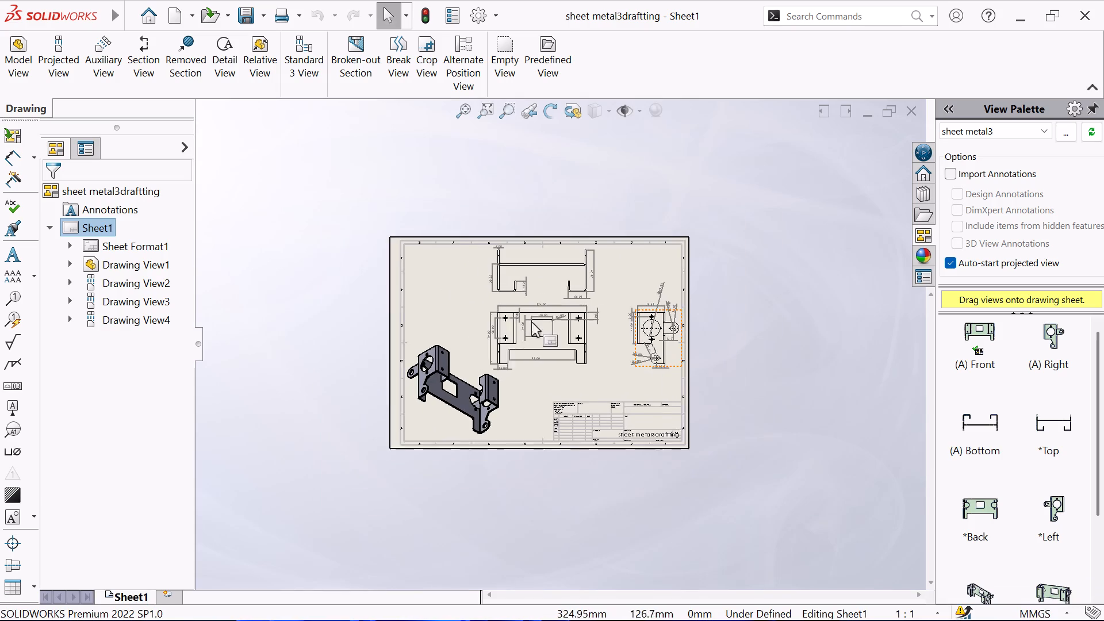
scroll(452, 318, down, 2)
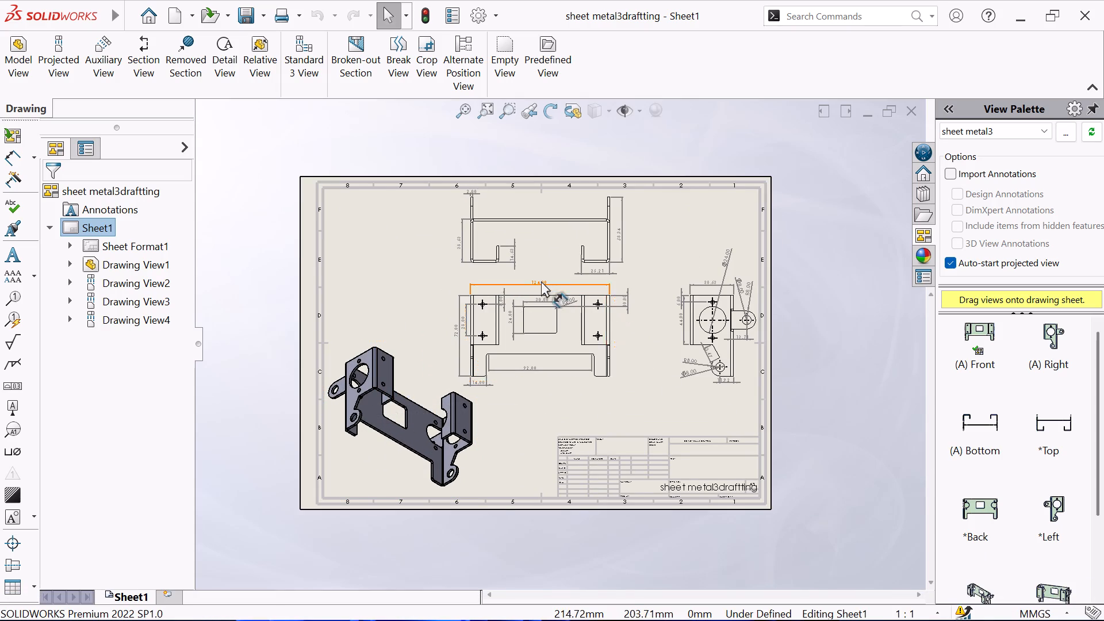
scroll(541, 281, down, 4)
click(466, 103)
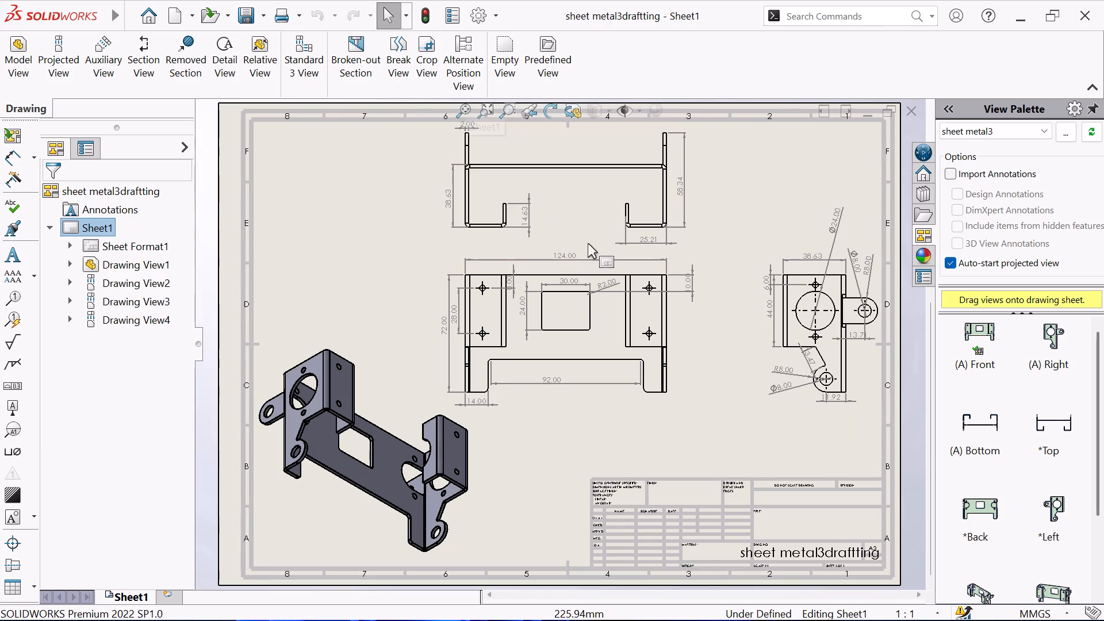
key(ctrl+s)
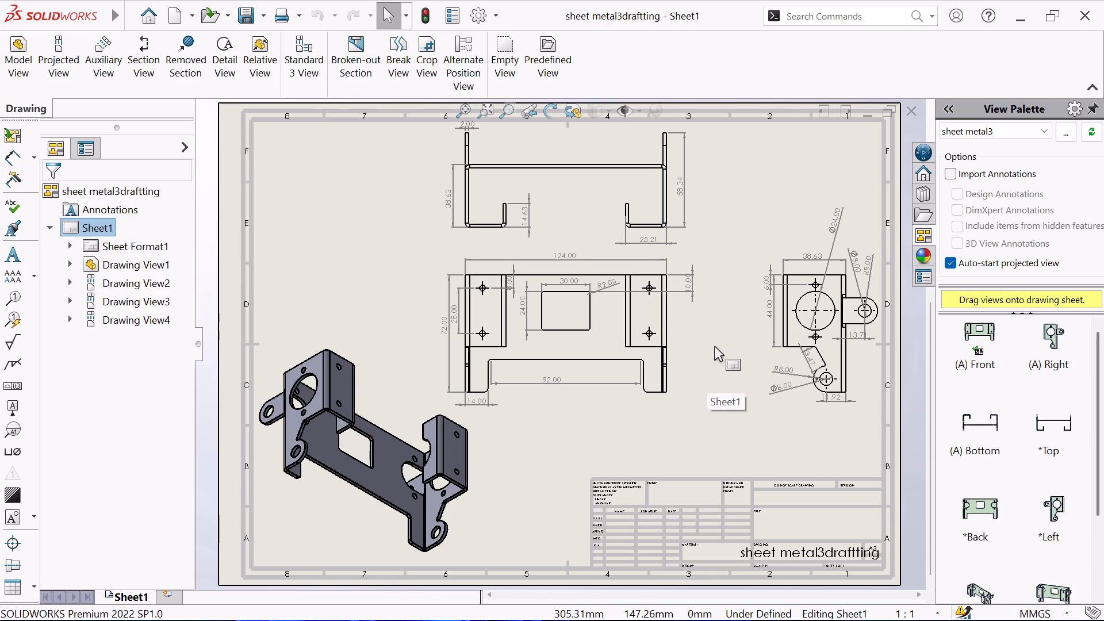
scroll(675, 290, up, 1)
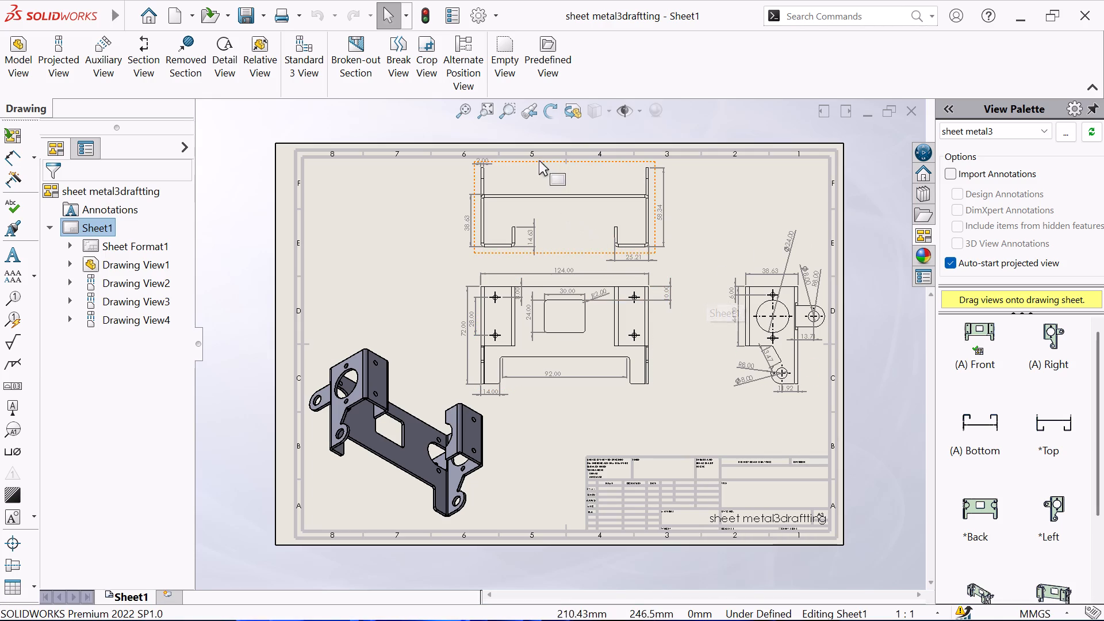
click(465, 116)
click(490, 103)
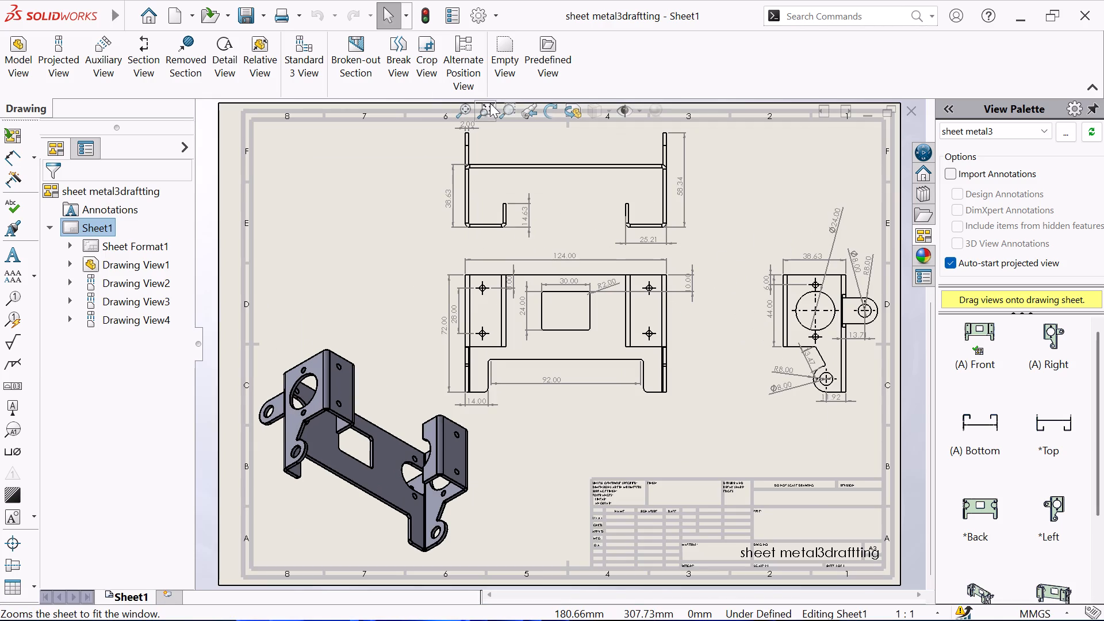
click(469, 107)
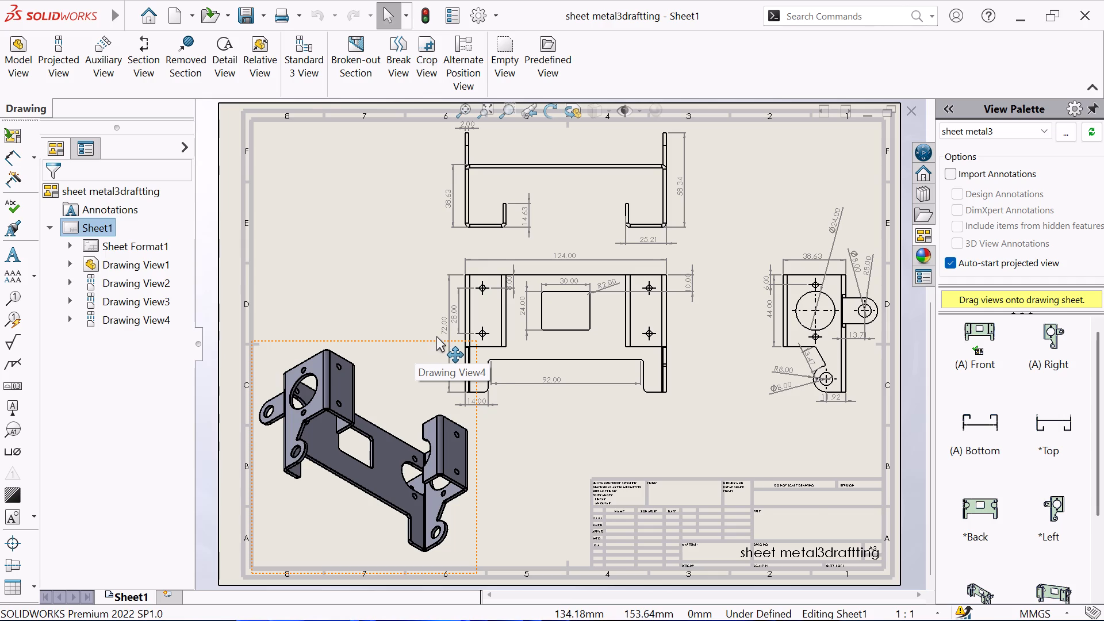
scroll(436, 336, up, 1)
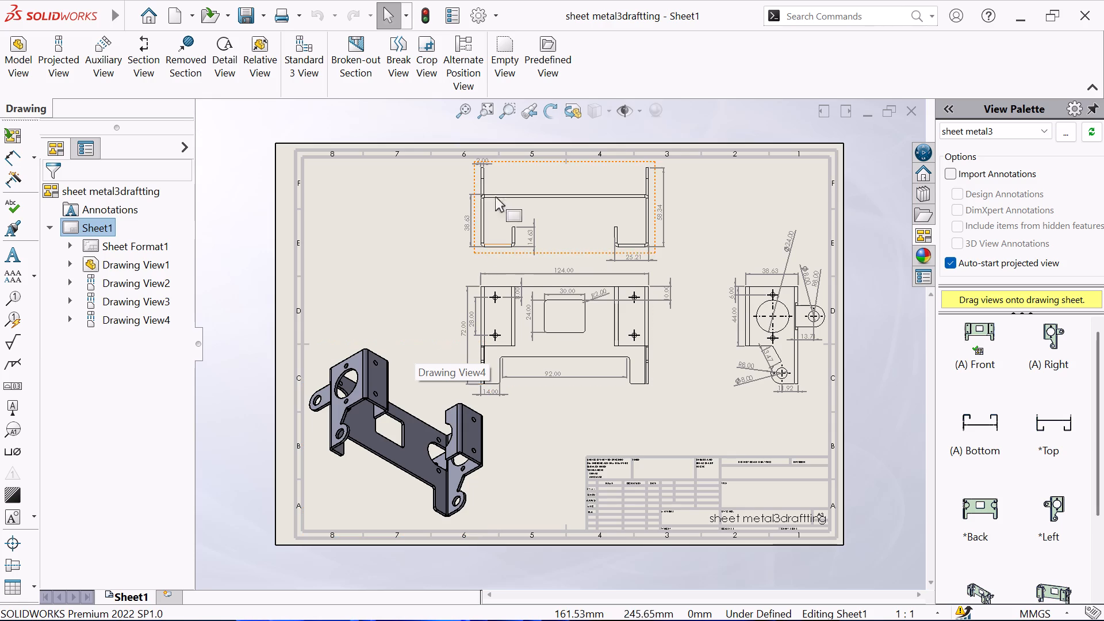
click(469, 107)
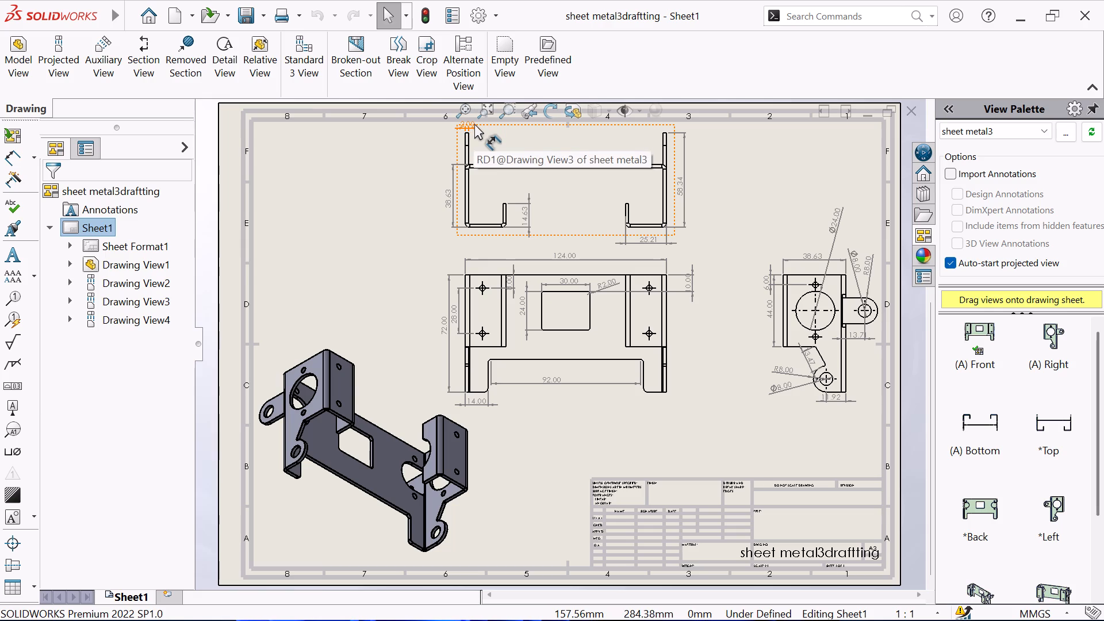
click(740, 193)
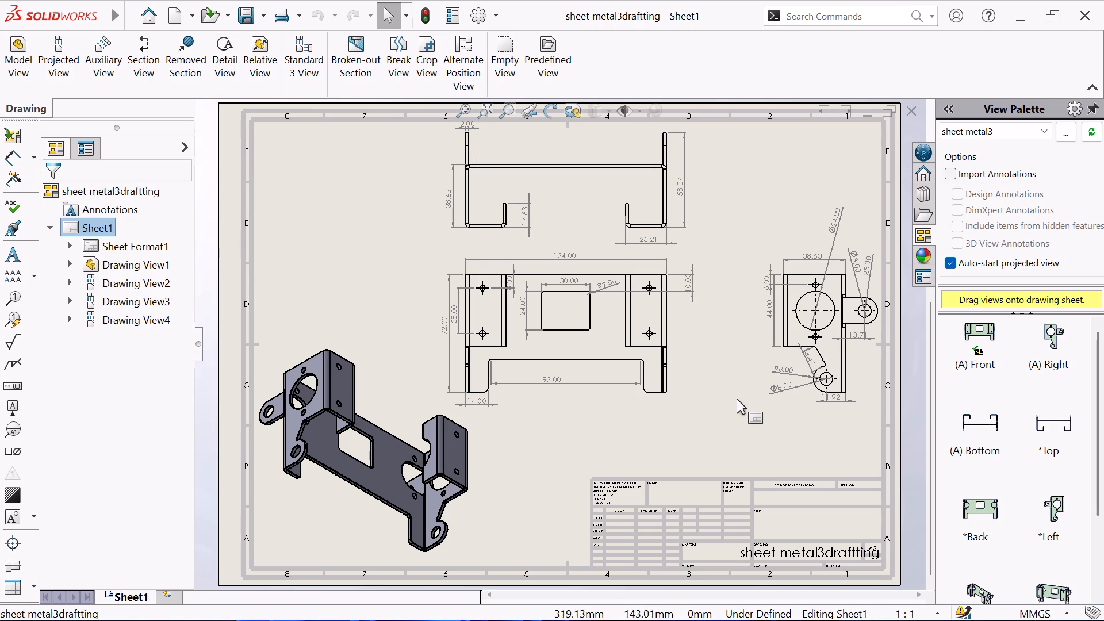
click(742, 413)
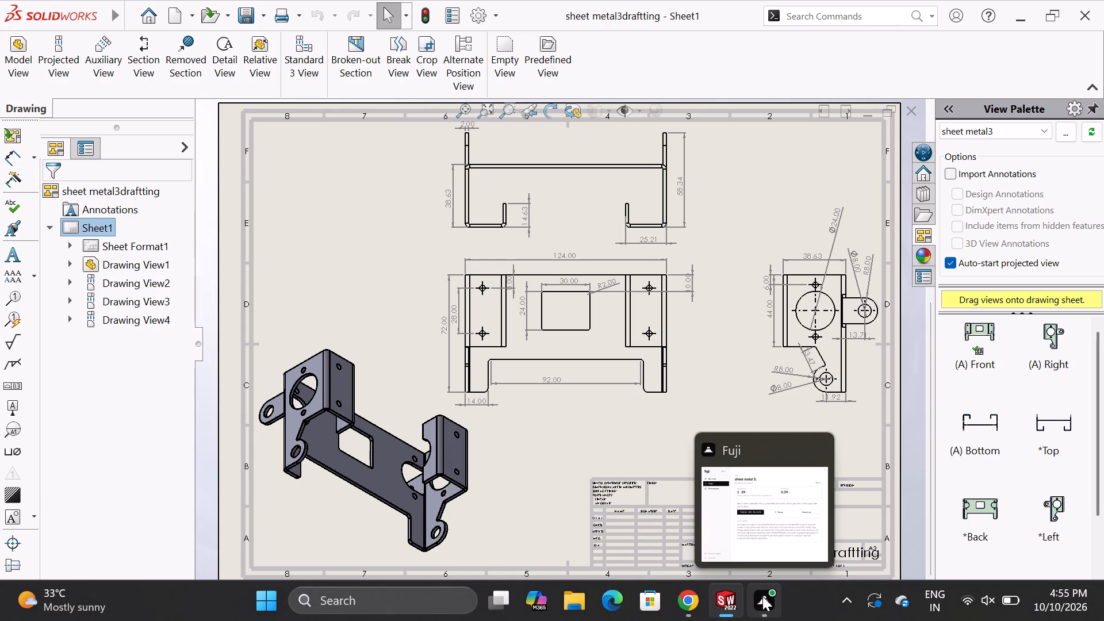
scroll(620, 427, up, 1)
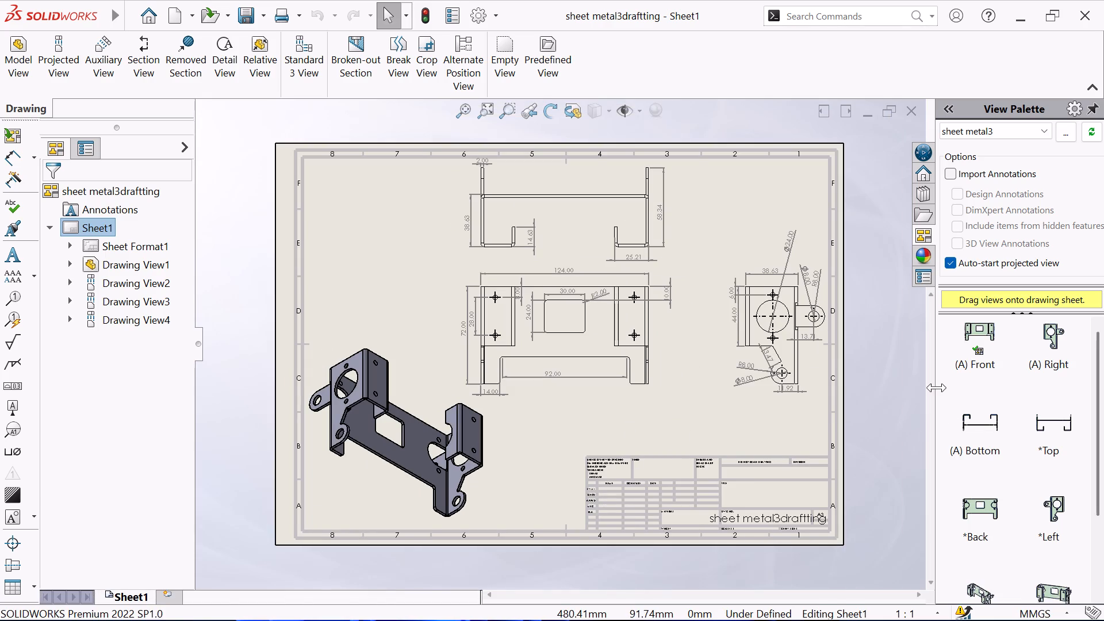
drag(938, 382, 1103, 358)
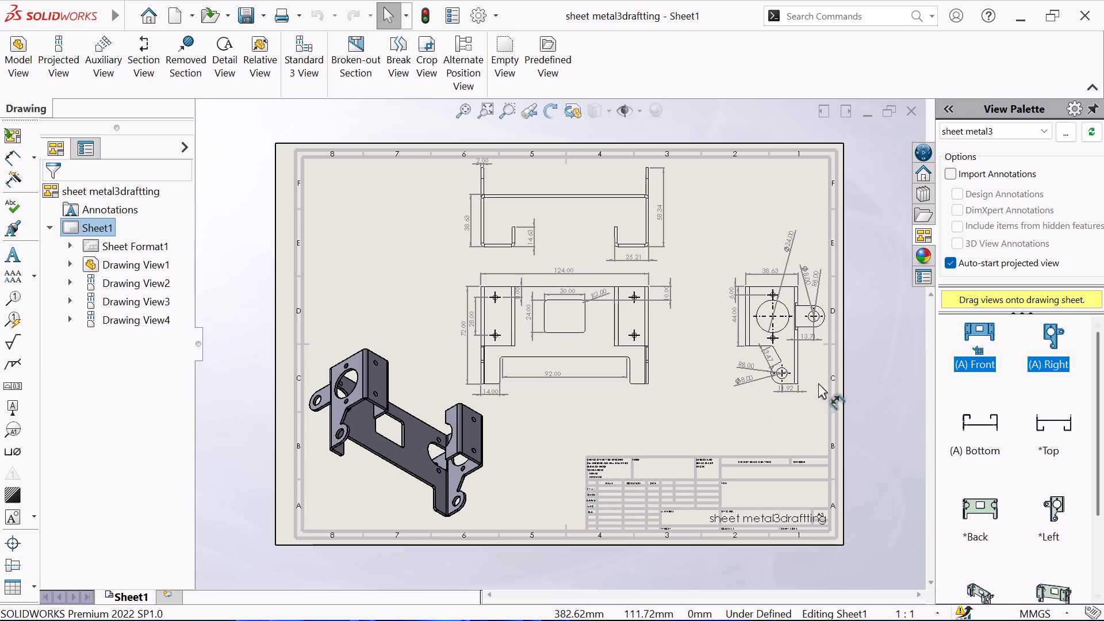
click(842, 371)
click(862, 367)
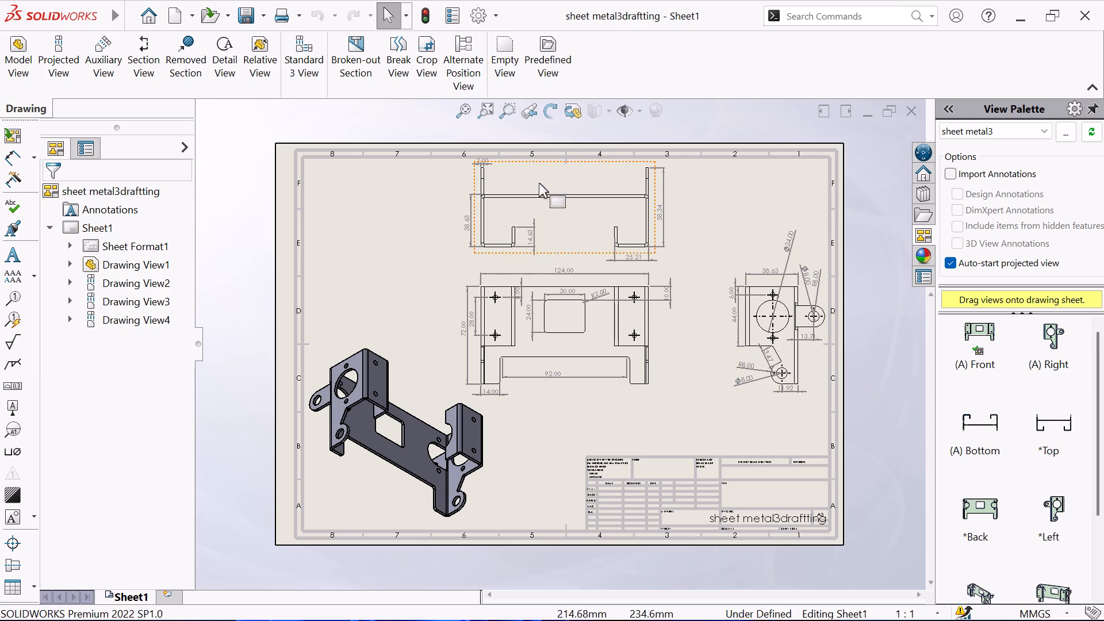
Save the sheet metal3draftting drawing once more with the whole sheet fitted in view.
click(469, 115)
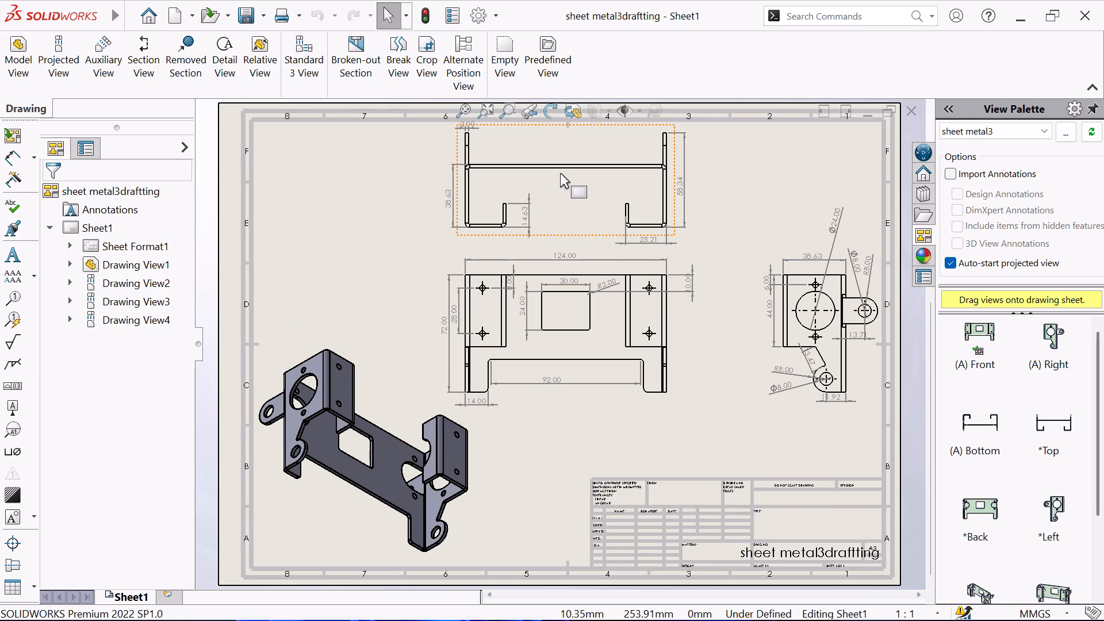
key(ctrl+s)
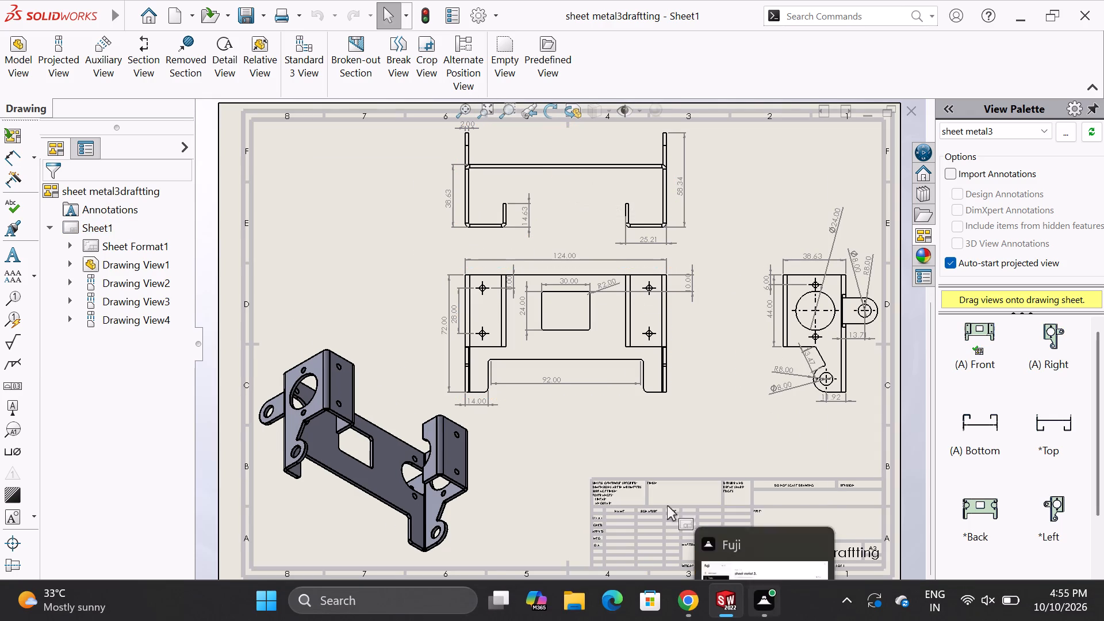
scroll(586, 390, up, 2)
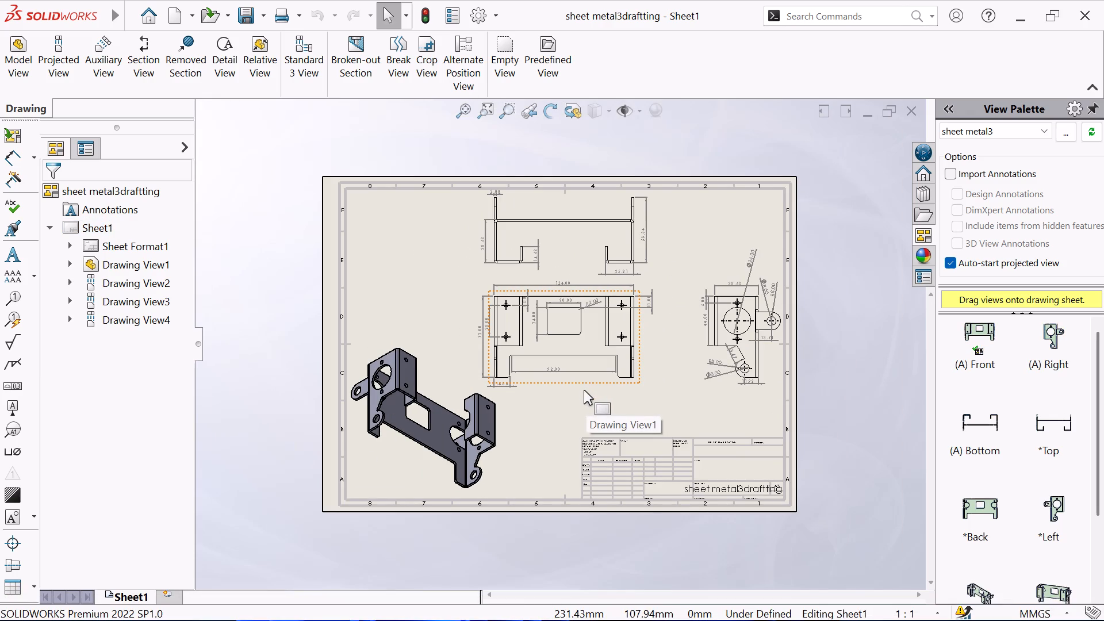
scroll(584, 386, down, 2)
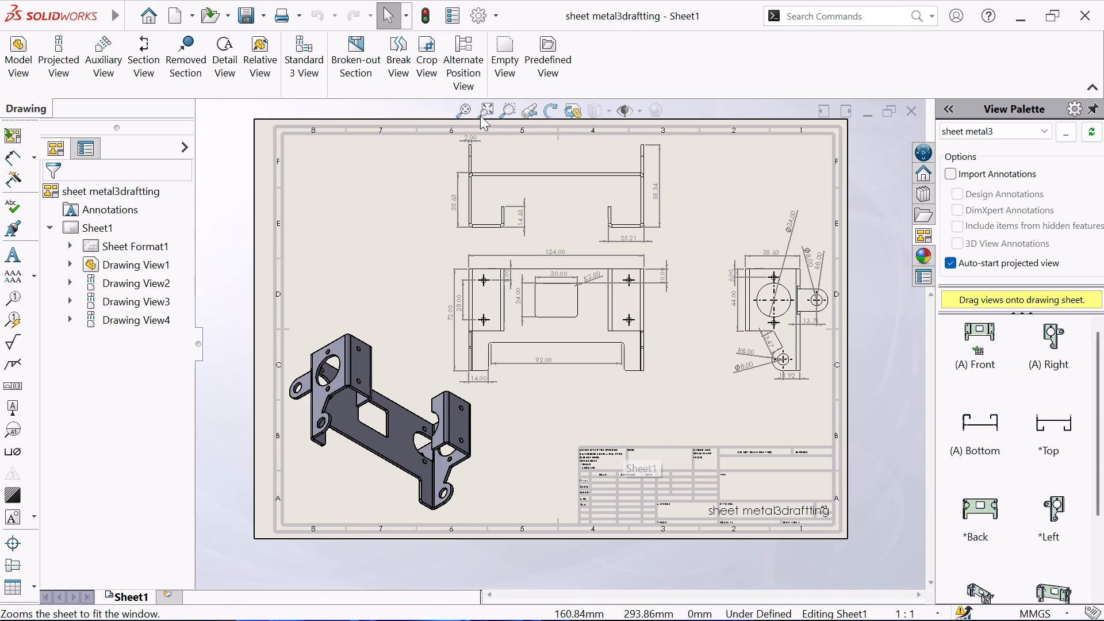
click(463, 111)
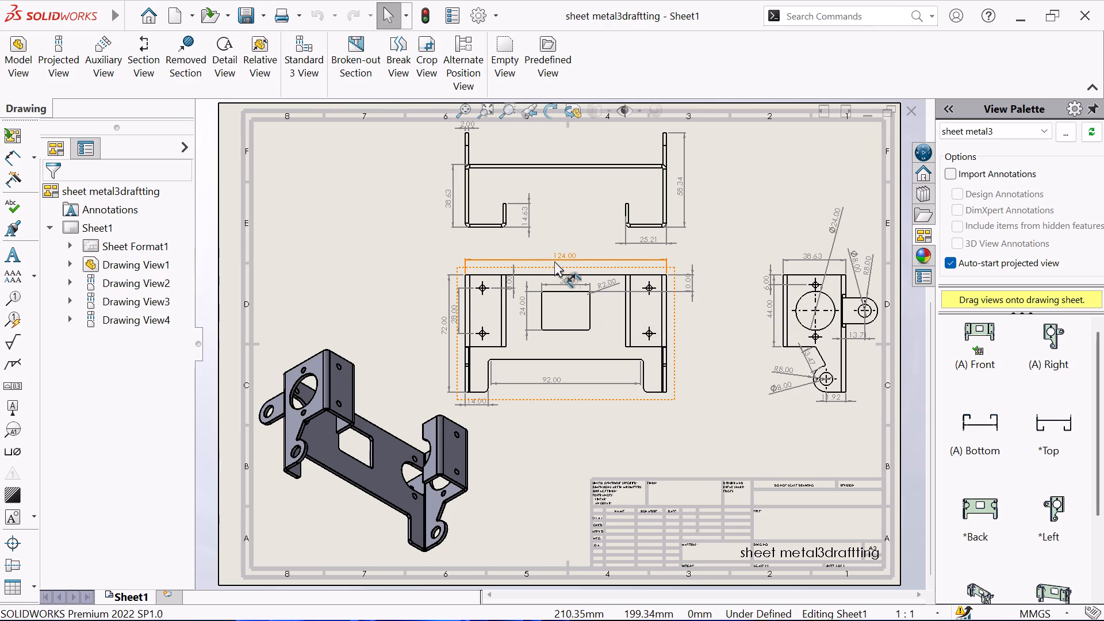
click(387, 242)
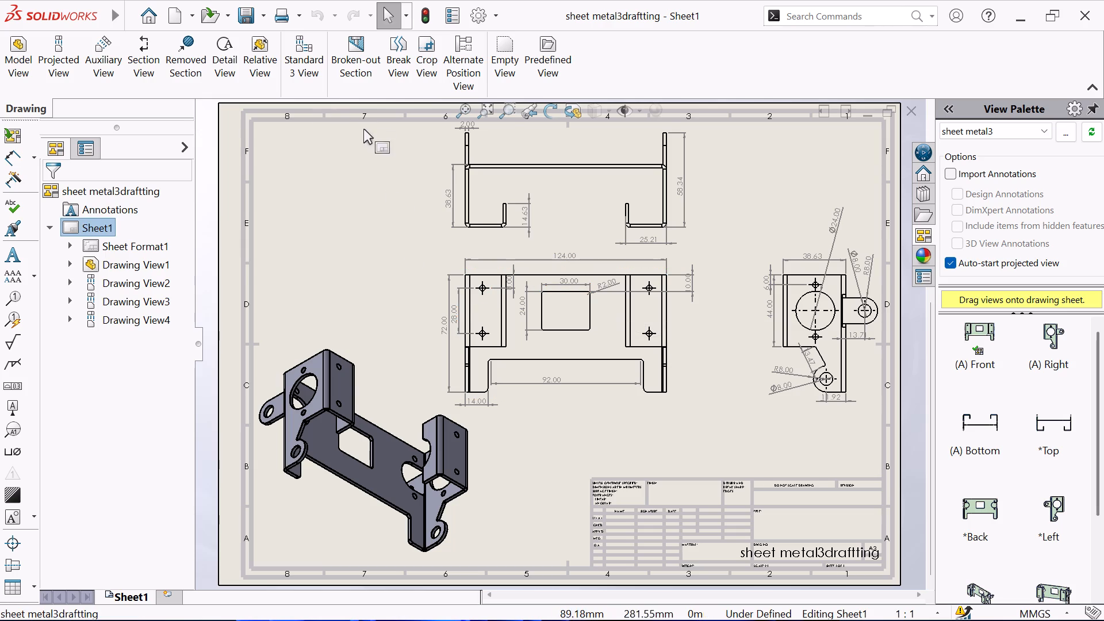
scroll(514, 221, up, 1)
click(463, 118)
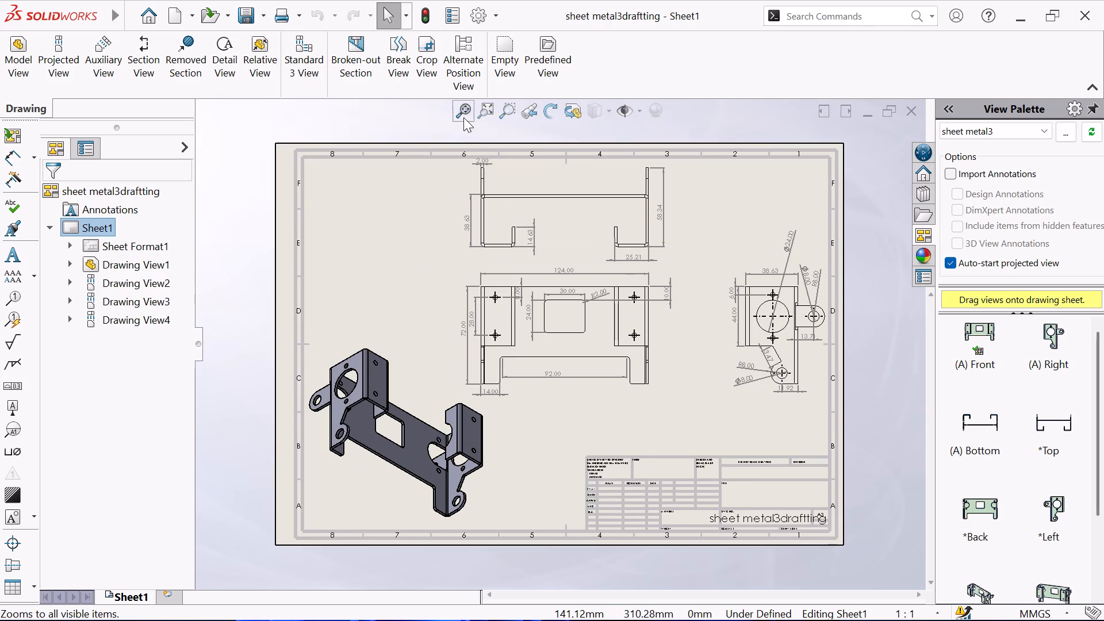